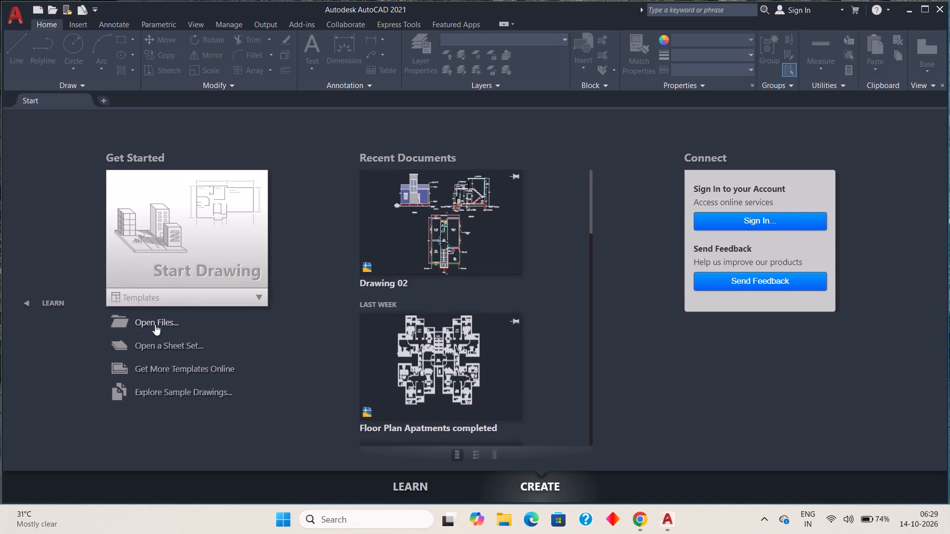
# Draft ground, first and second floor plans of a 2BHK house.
# Start a new blank drawing.
pyautogui.click(175, 264)
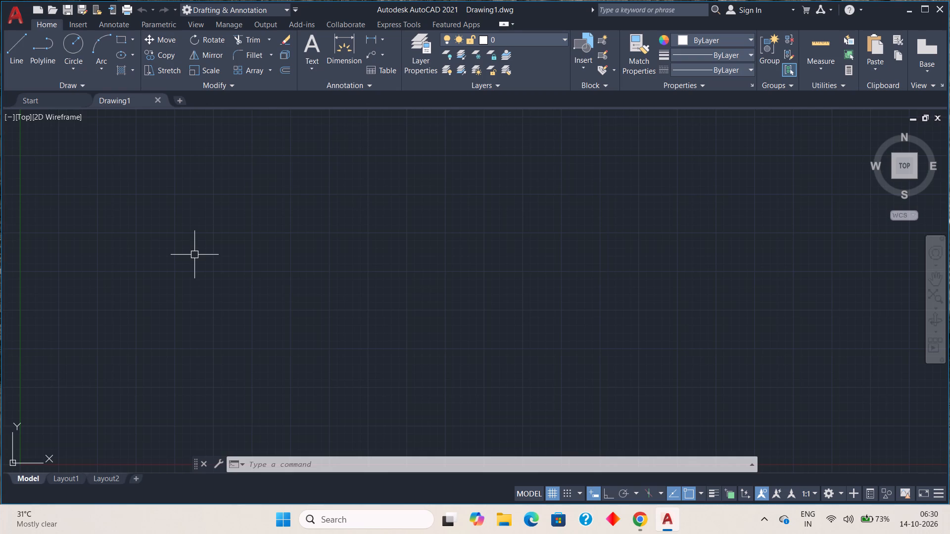
# Set the drawing's length units to Architectural with a precision of 0'-0 1/2".
pyautogui.write('un')
pyautogui.press('space')
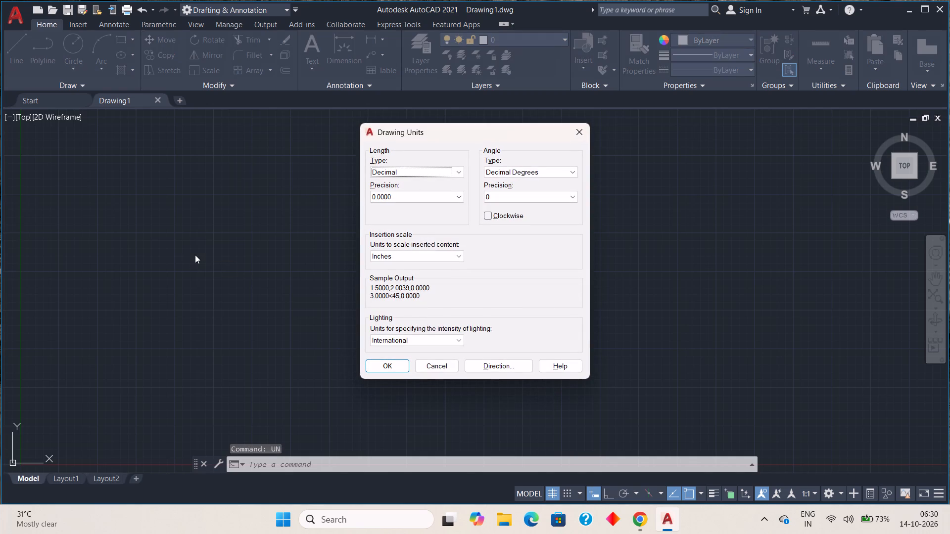
pyautogui.click(455, 172)
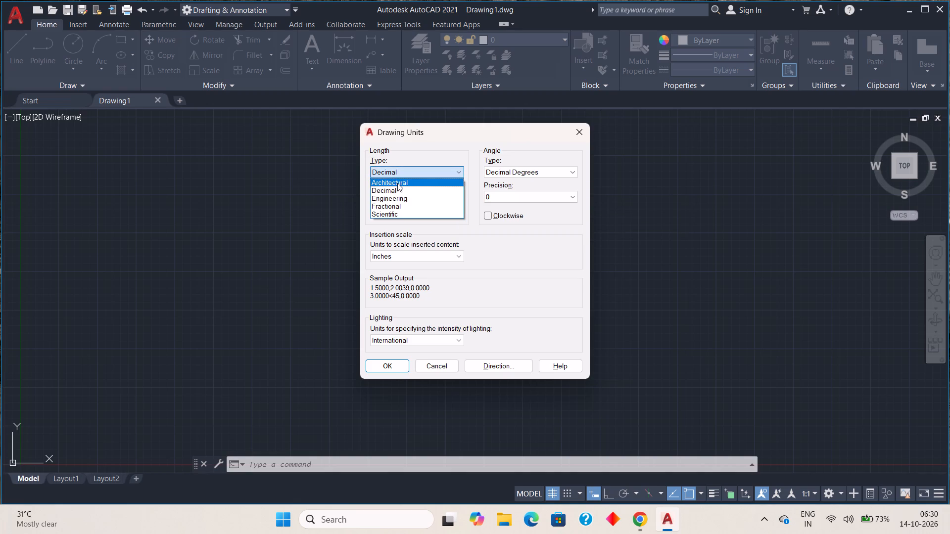
pyautogui.click(397, 183)
pyautogui.click(459, 198)
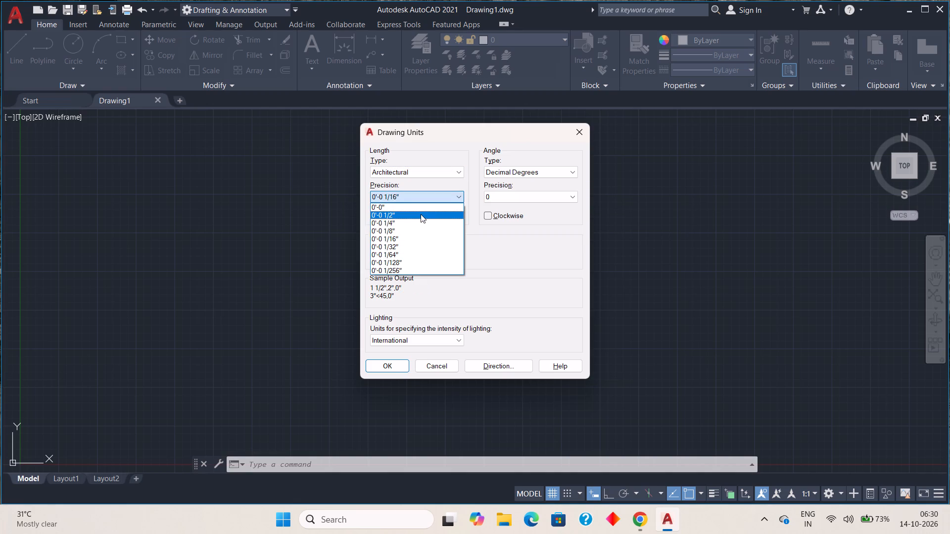
pyautogui.click(421, 214)
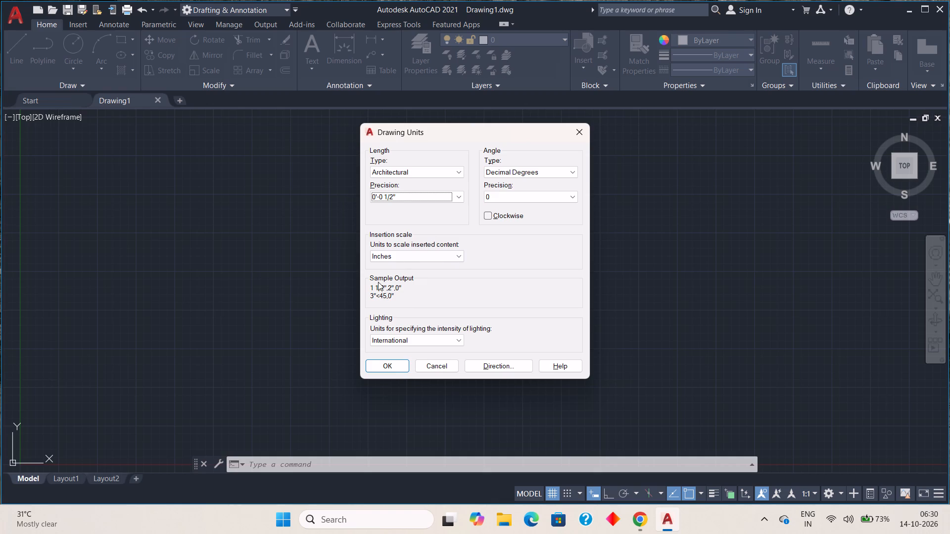
pyautogui.click(393, 363)
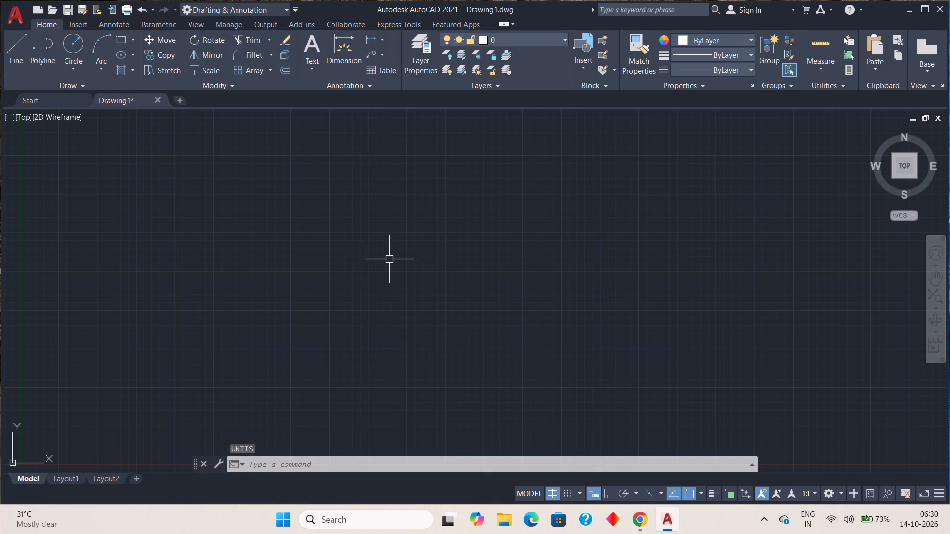
# Turn Ortho mode on and the grid display off.
pyautogui.scroll(-1, 344, 272)
pyautogui.scroll(1, 344, 272)
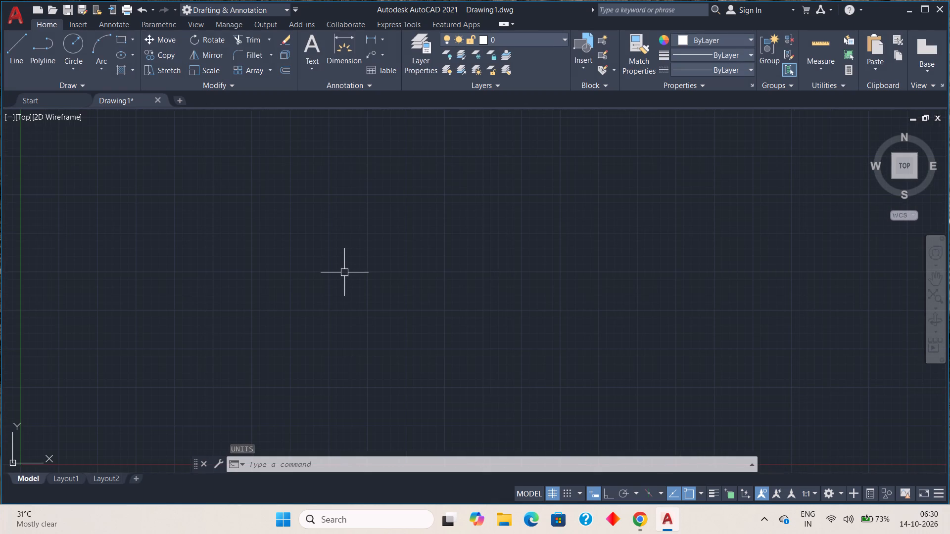
pyautogui.click(608, 492)
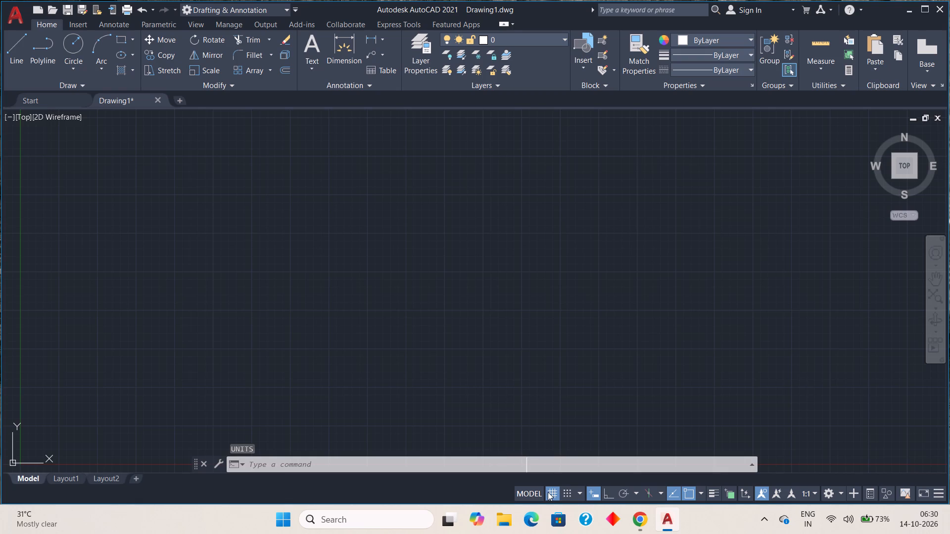
pyautogui.click(548, 492)
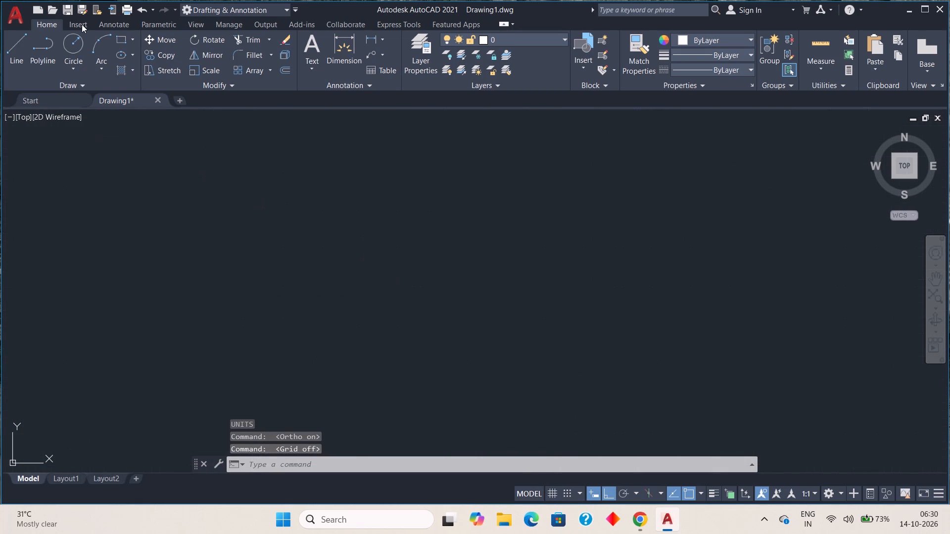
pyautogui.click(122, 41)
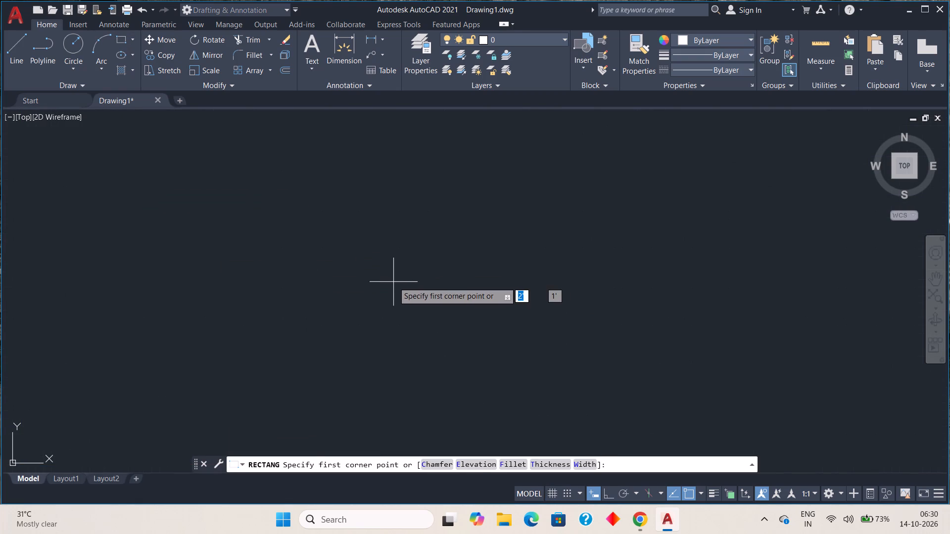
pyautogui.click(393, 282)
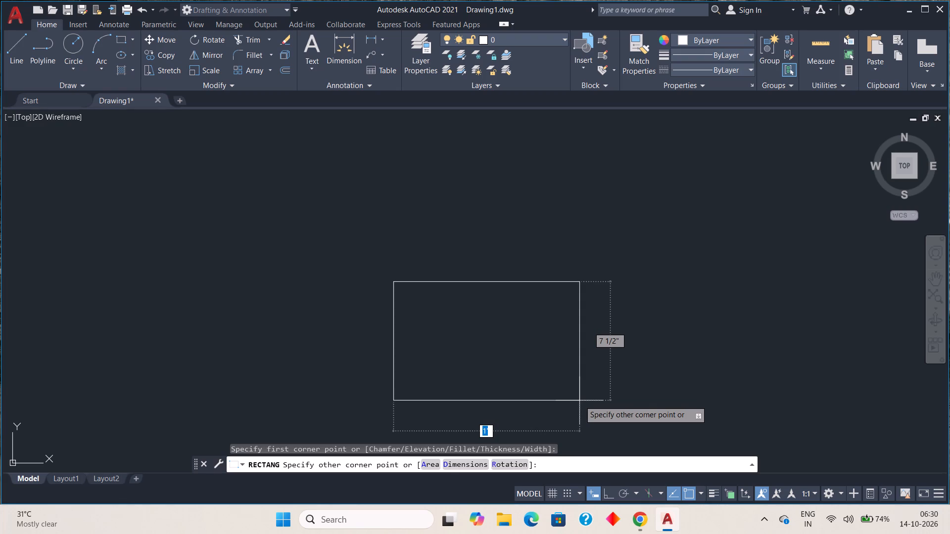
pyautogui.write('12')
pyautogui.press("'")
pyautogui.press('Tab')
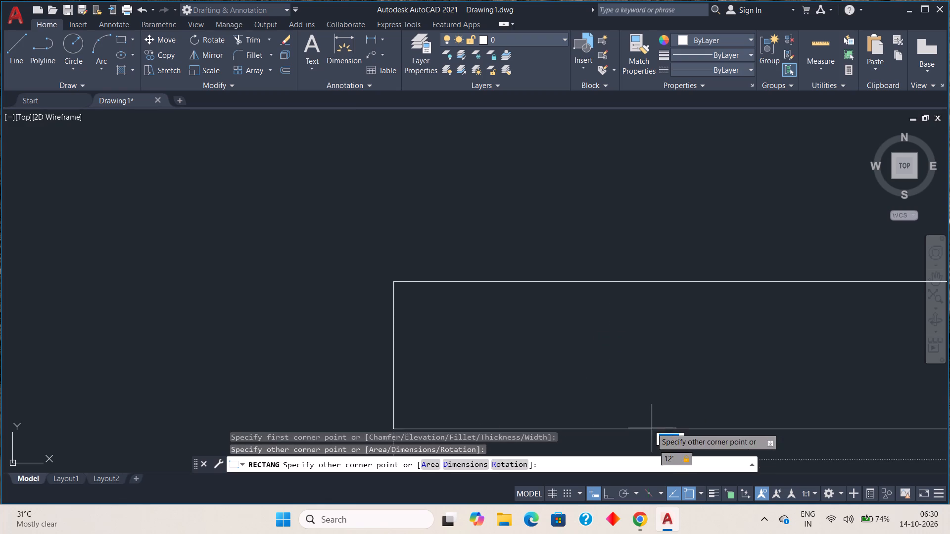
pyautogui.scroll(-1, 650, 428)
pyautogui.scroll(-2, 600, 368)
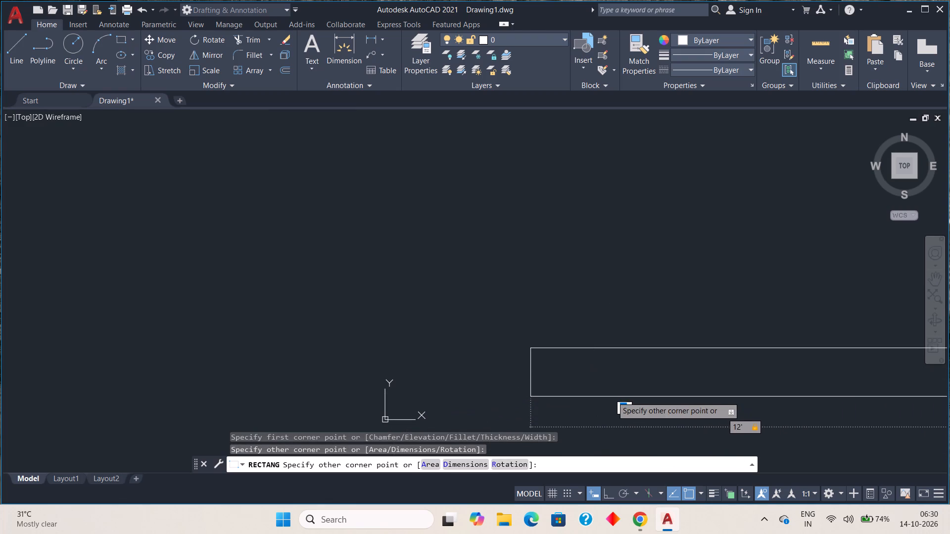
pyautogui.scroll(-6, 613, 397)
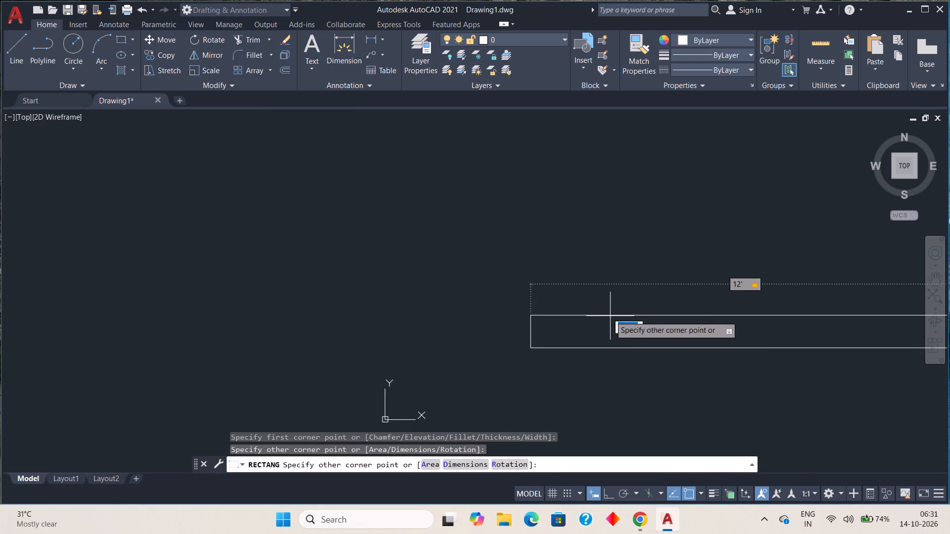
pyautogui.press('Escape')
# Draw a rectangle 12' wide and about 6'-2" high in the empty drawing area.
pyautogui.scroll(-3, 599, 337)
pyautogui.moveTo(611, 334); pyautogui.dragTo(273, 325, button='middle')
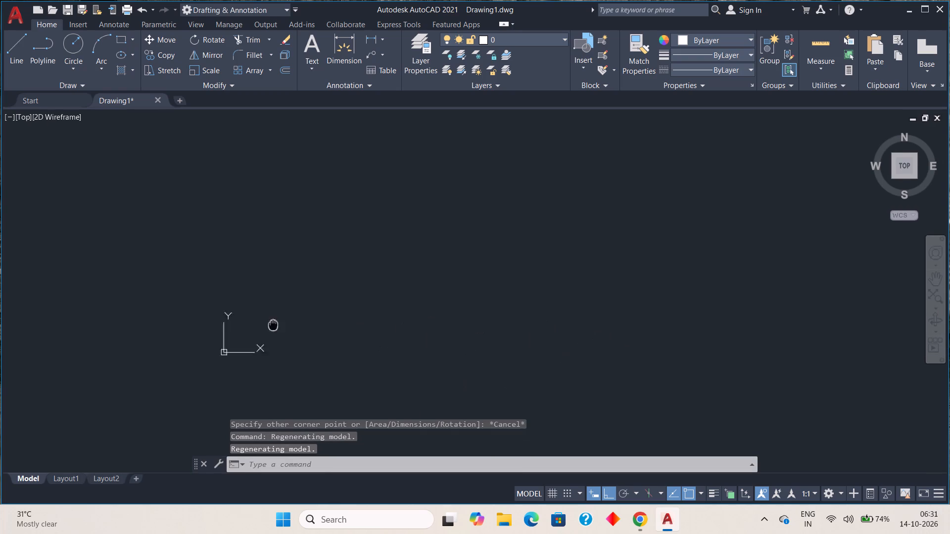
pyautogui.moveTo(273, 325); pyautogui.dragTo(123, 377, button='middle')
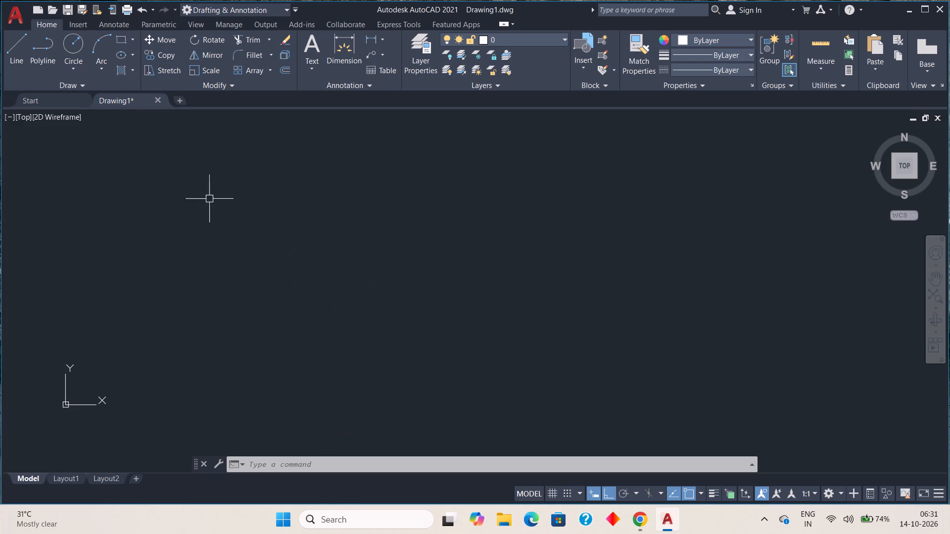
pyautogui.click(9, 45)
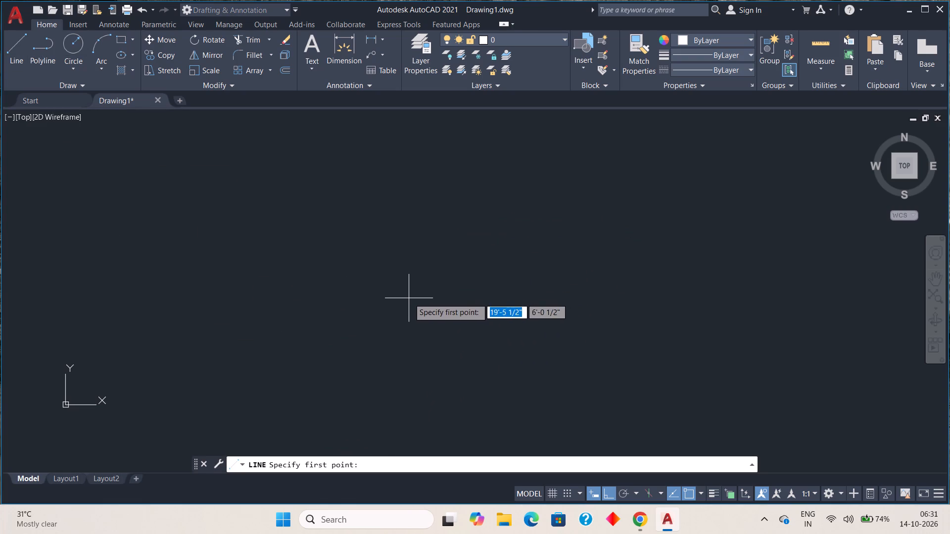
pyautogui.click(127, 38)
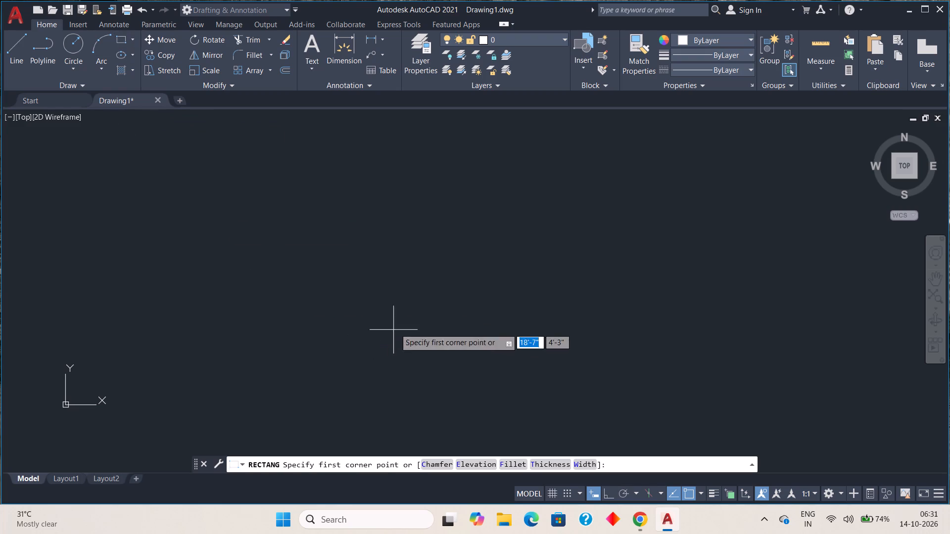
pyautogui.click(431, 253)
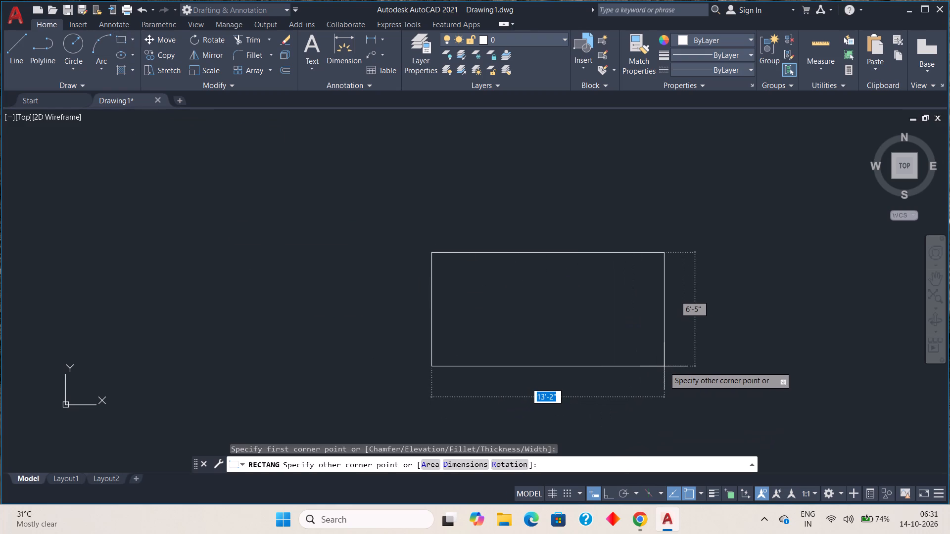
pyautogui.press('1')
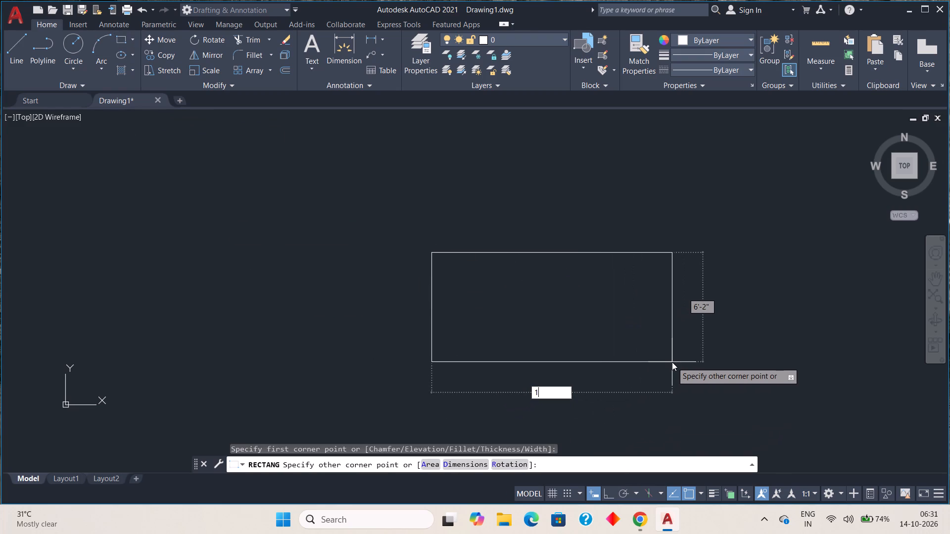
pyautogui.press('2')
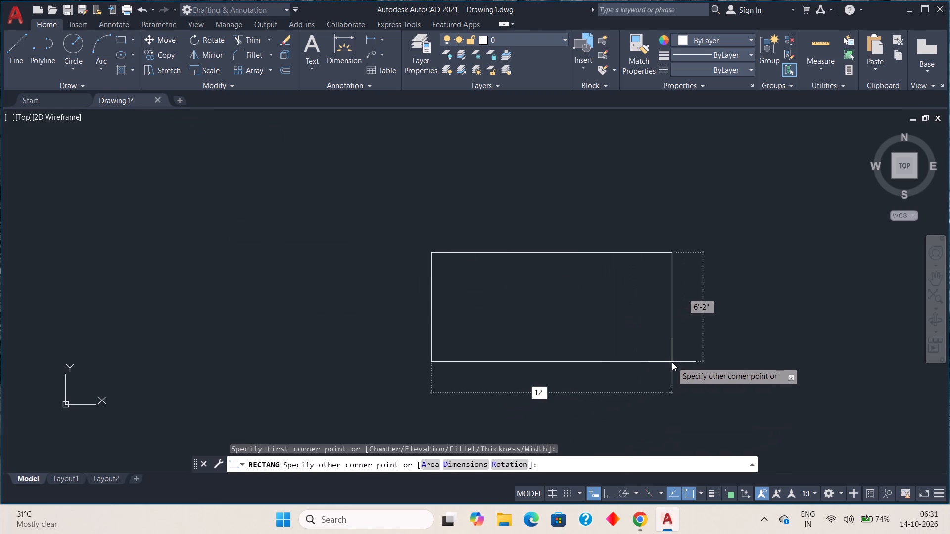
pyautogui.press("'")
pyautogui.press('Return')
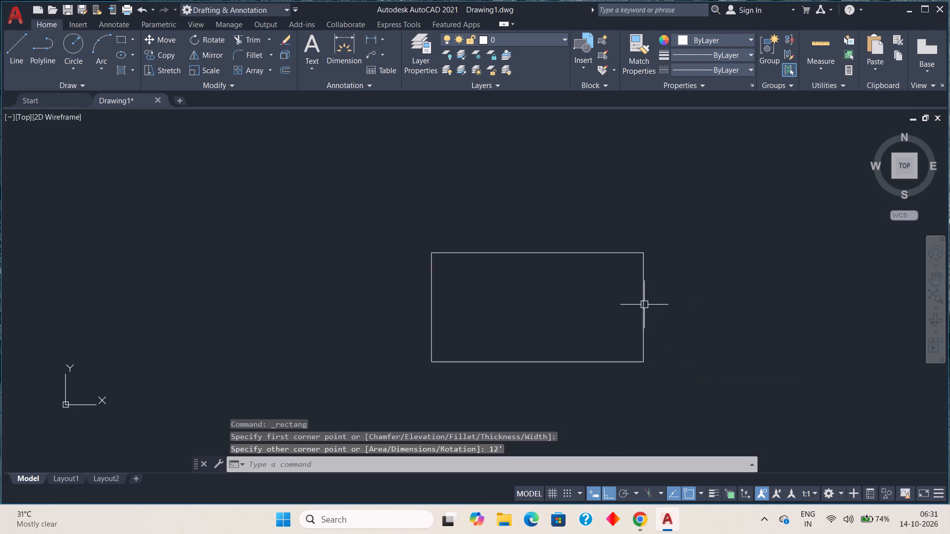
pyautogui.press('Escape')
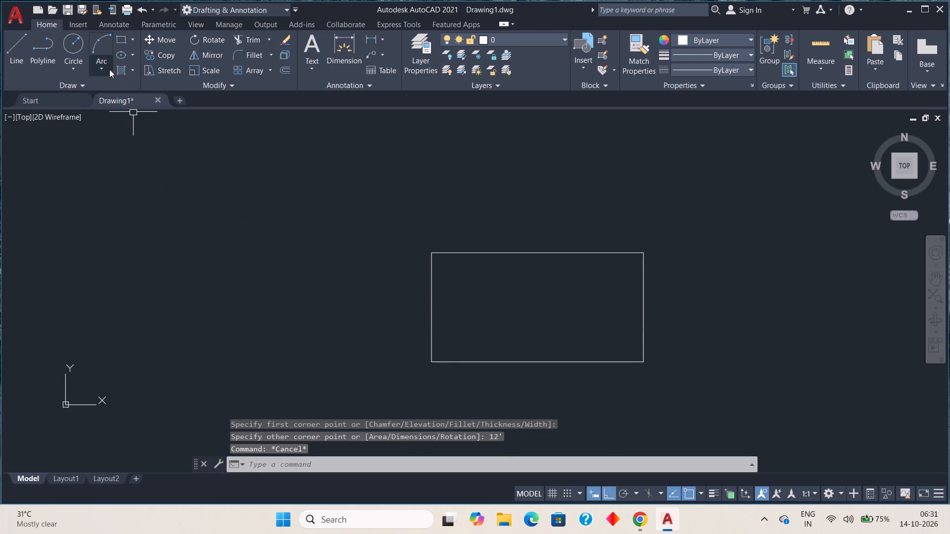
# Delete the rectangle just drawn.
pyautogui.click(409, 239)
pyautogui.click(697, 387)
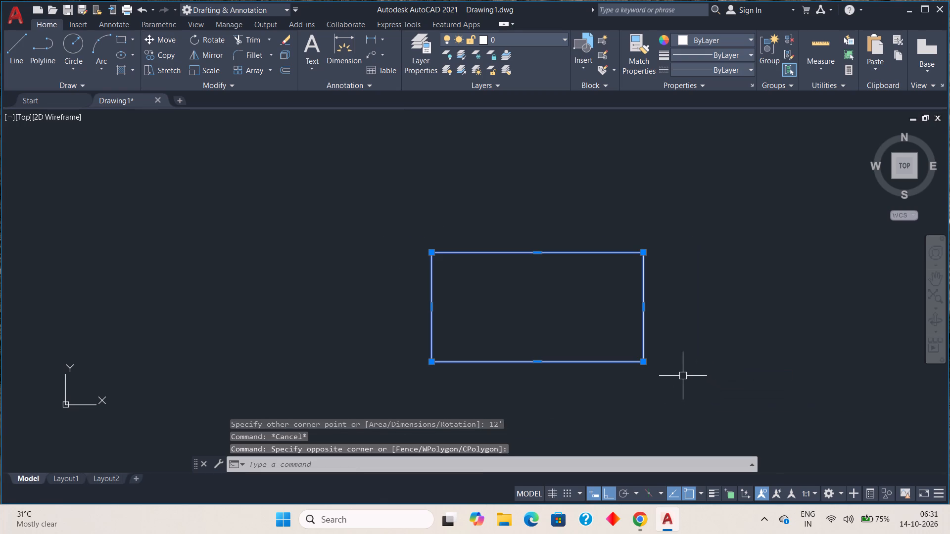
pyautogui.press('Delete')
# Draw a closed rectangular outline with the Line tool, 12' wide and 11' high, in the empty drawing area.
pyautogui.click(21, 49)
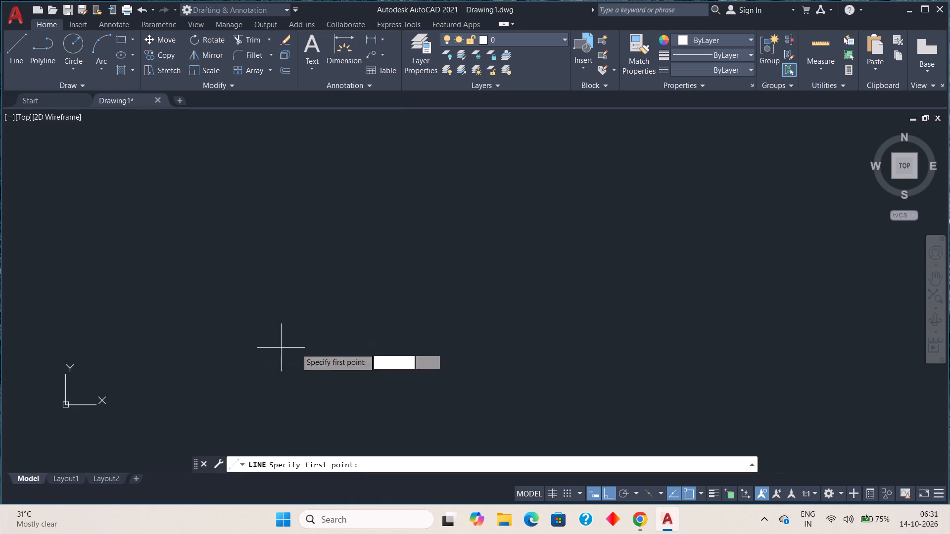
pyautogui.click(362, 354)
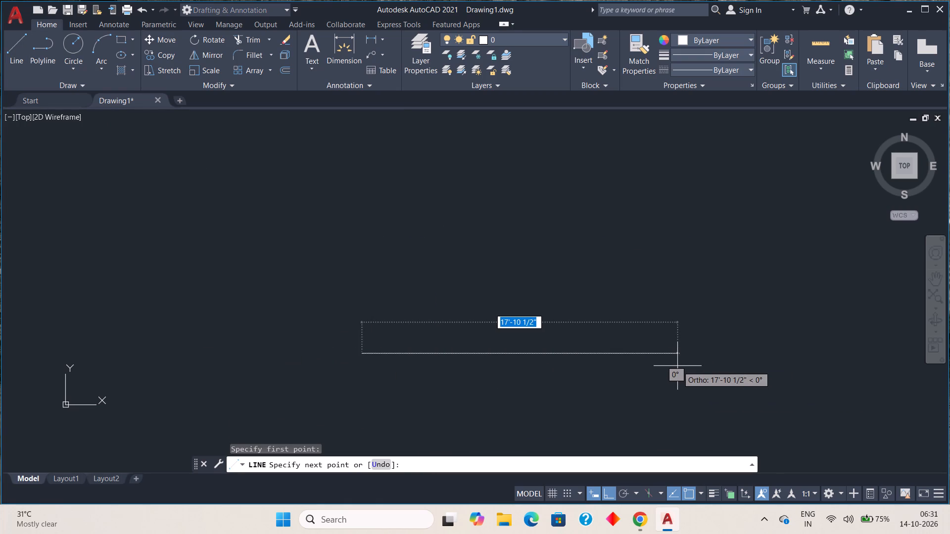
pyautogui.press('1')
pyautogui.press('2')
pyautogui.press("'")
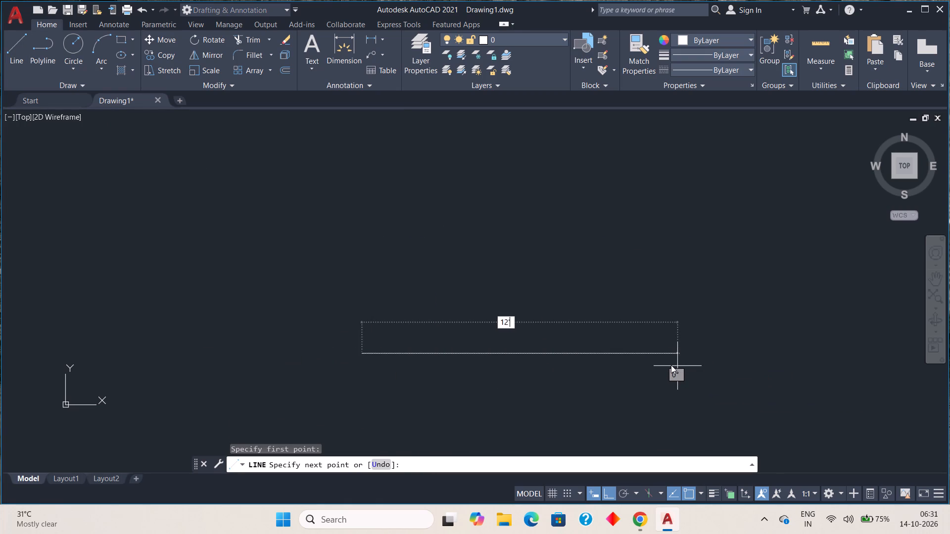
pyautogui.press('Return')
pyautogui.write("11'")
pyautogui.press('Return')
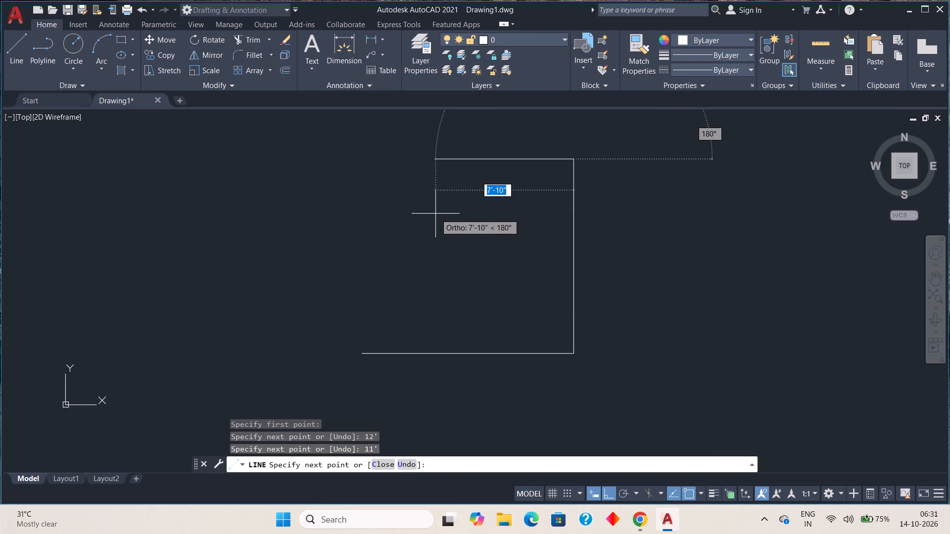
pyautogui.write("12'")
pyautogui.press('Return')
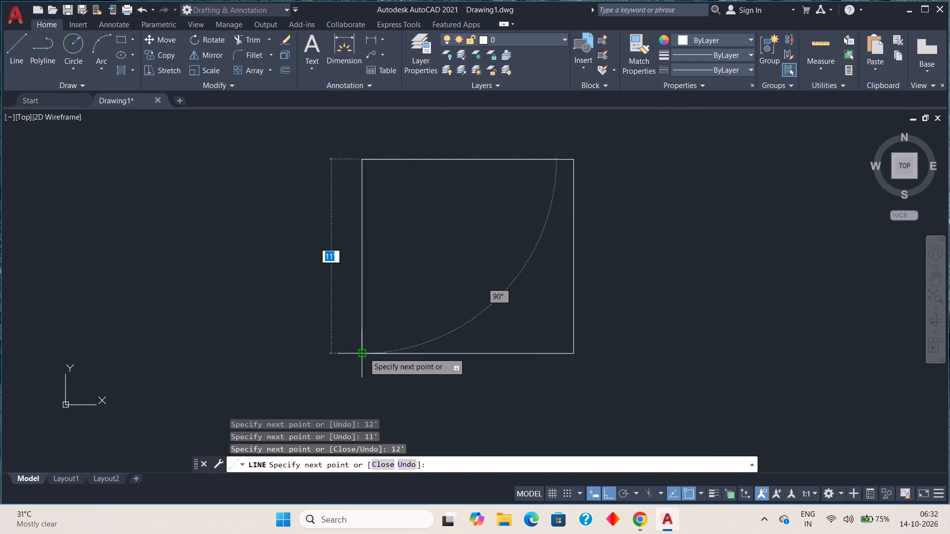
pyautogui.write('12')
pyautogui.press('BackSpace')
pyautogui.press('1')
pyautogui.press('BackSpace')
pyautogui.press('BackSpace')
pyautogui.write("11'")
pyautogui.press('Return')
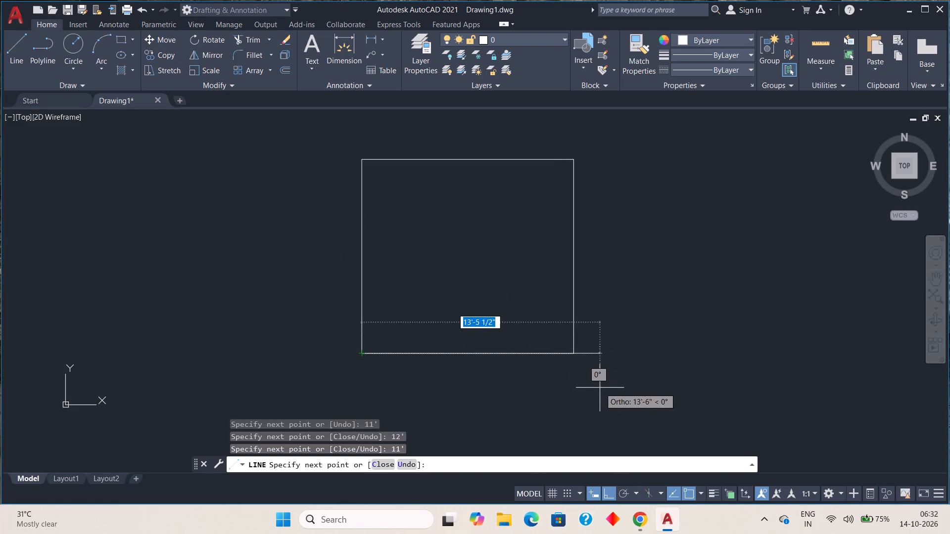
pyautogui.press('Escape')
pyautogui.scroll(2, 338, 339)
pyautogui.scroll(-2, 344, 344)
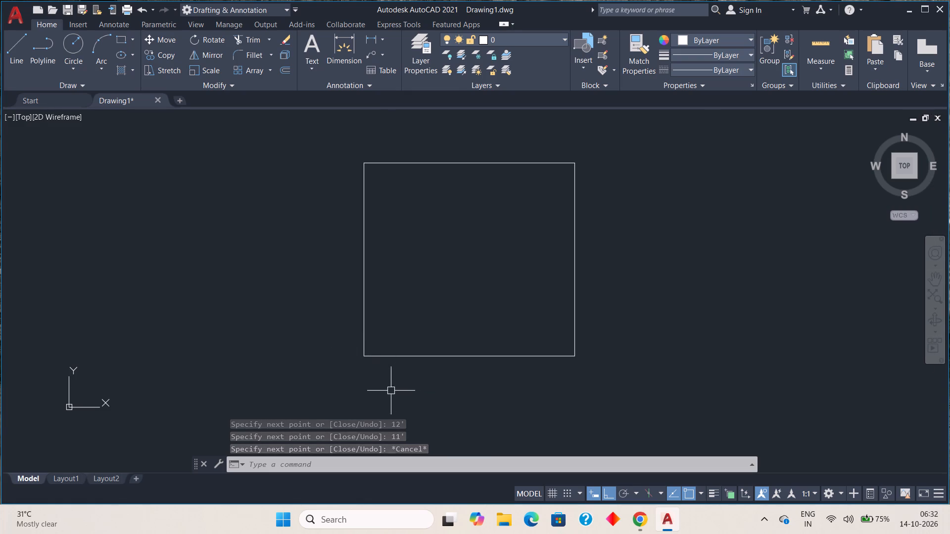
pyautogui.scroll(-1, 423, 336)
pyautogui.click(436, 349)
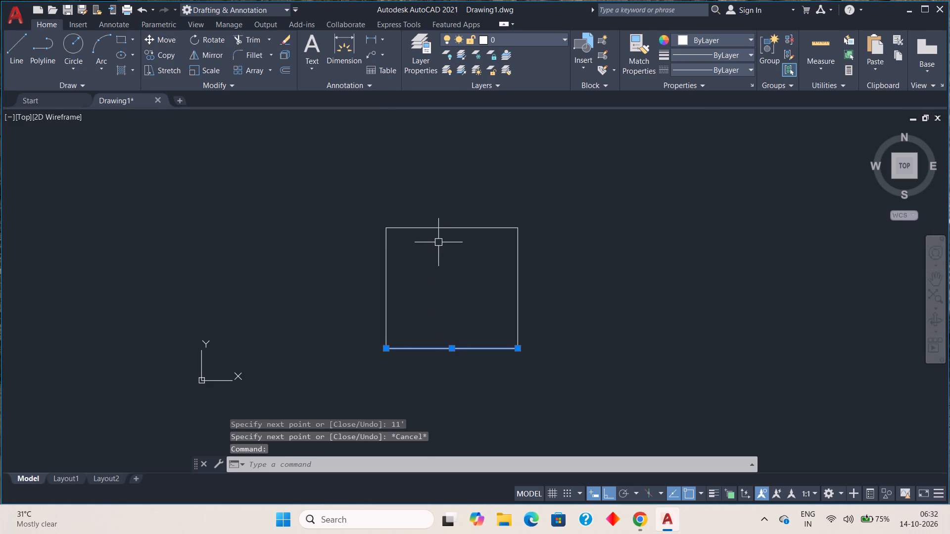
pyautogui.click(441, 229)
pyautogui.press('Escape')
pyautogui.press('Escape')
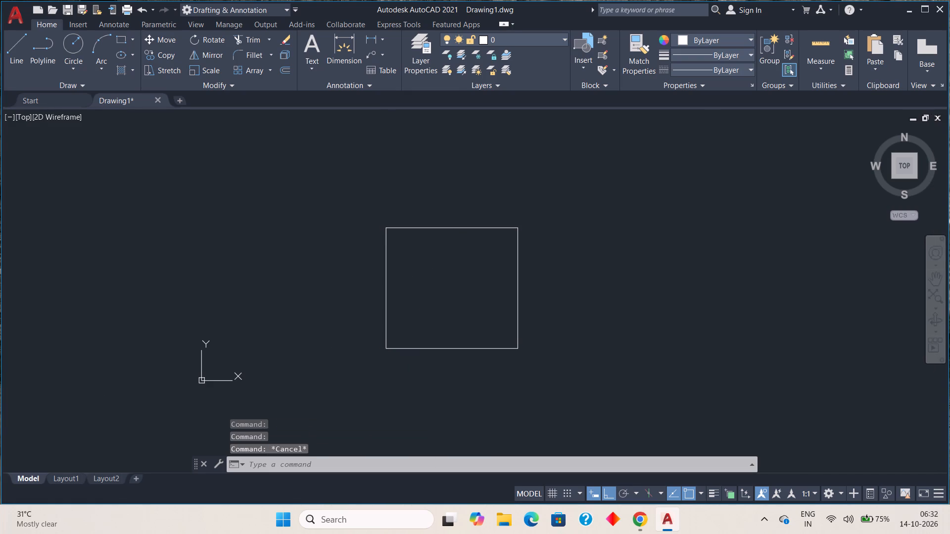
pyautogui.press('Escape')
# Offset the outline's right, bottom and left lines 10" outward.
pyautogui.scroll(1, 454, 271)
pyautogui.moveTo(454, 276); pyautogui.dragTo(446, 305, button='middle')
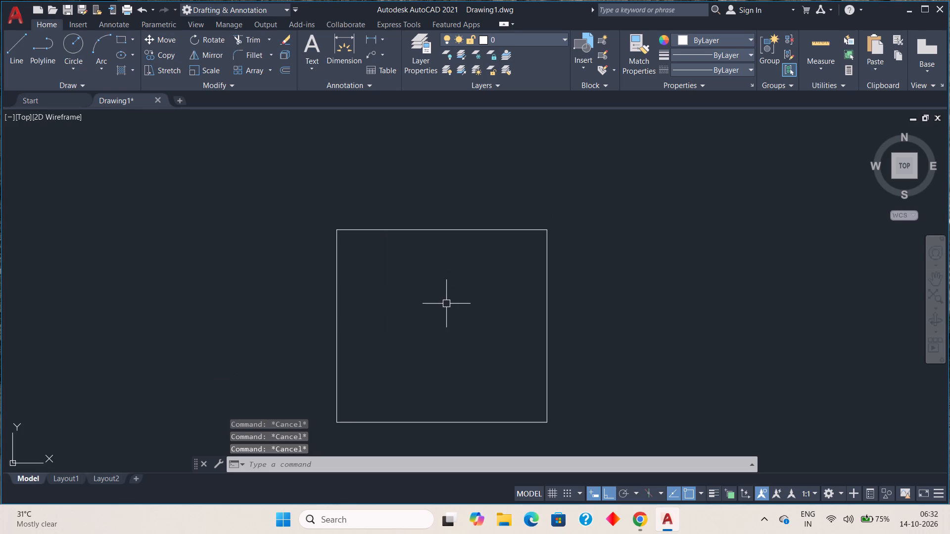
pyautogui.moveTo(442, 314); pyautogui.dragTo(452, 296, button='middle')
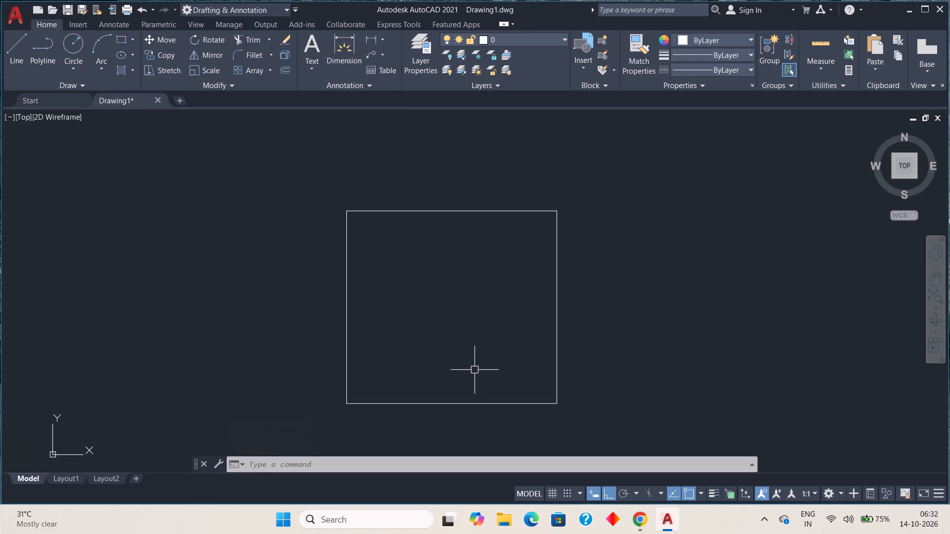
pyautogui.press('o')
pyautogui.press('Return')
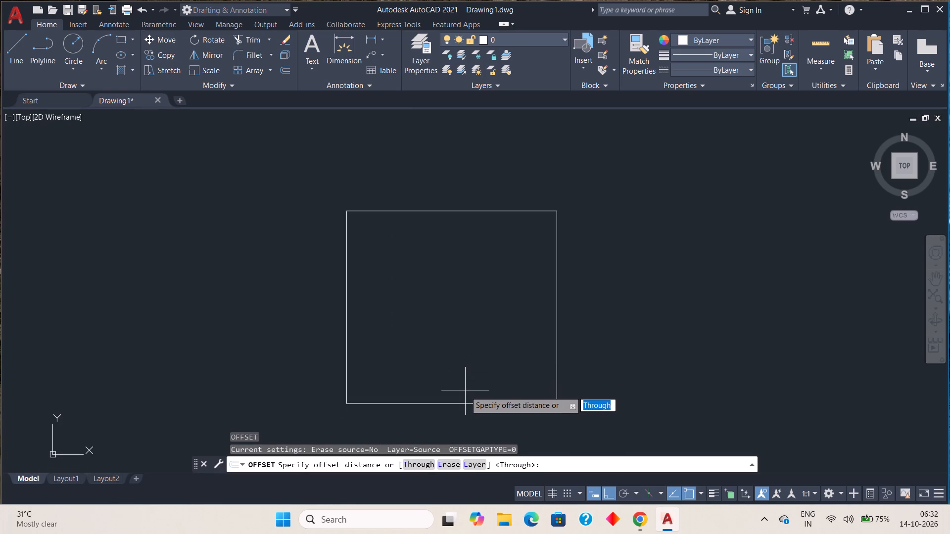
pyautogui.press('1')
pyautogui.press('0')
pyautogui.hotkey('shift', '"')
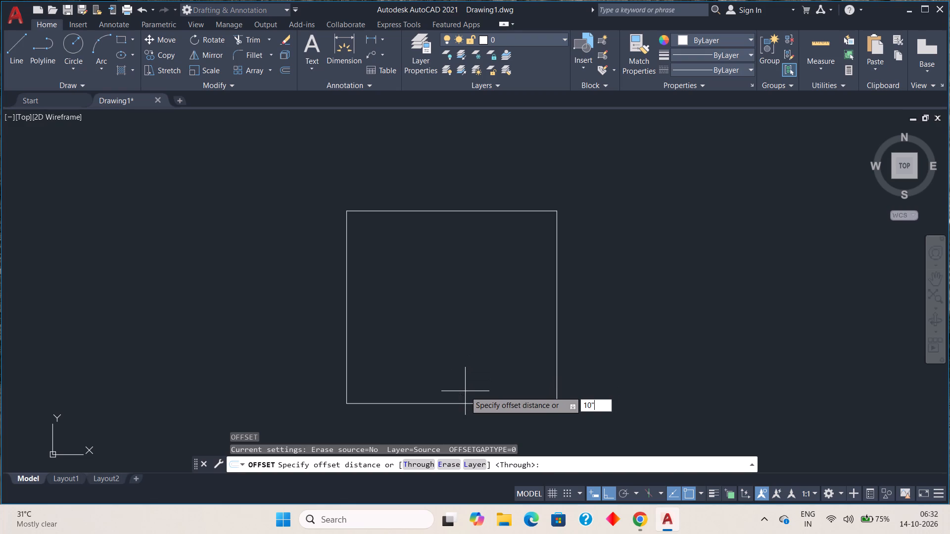
pyautogui.press('Return')
pyautogui.click(557, 356)
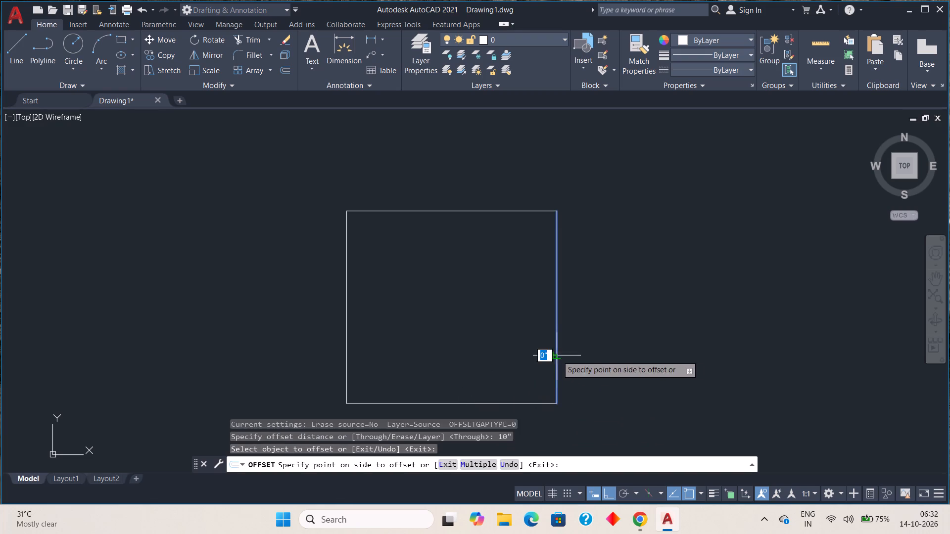
pyautogui.click(603, 360)
pyautogui.click(502, 402)
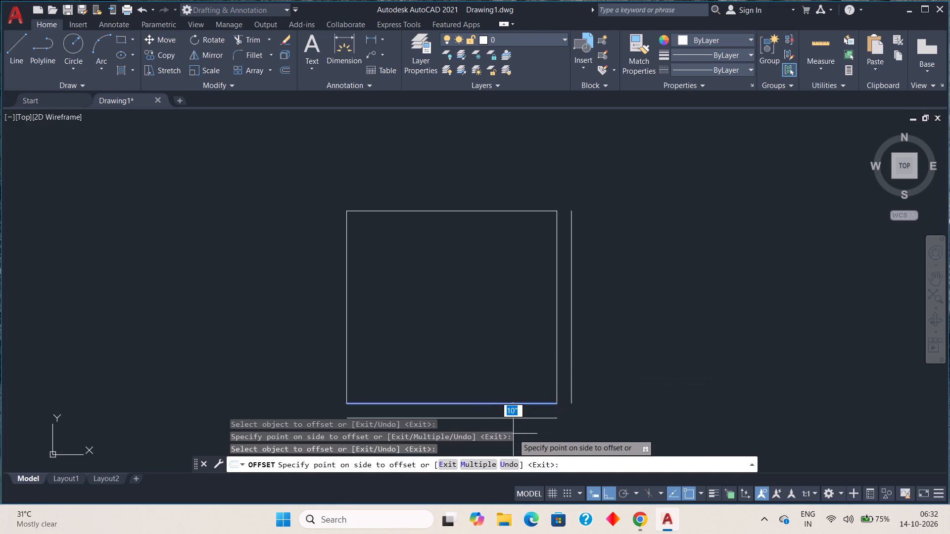
pyautogui.click(514, 434)
pyautogui.click(345, 347)
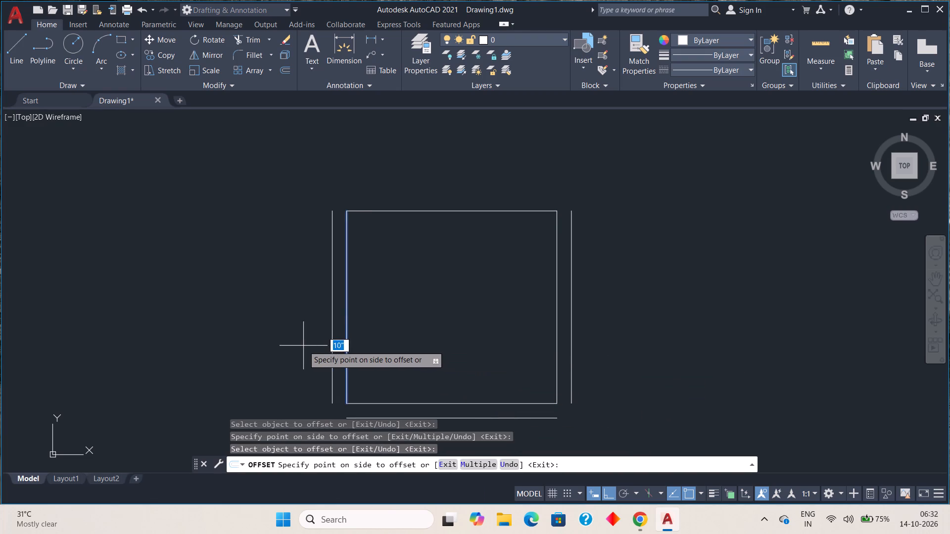
pyautogui.click(303, 346)
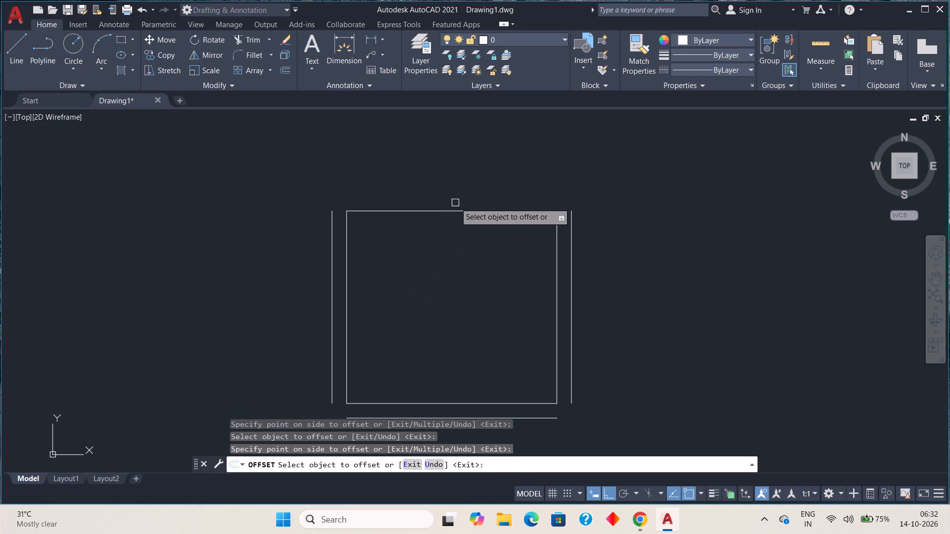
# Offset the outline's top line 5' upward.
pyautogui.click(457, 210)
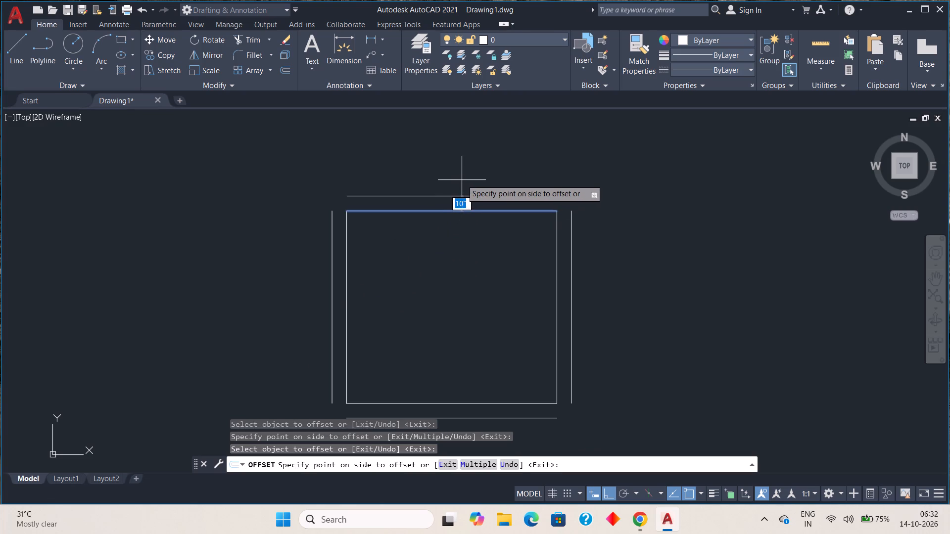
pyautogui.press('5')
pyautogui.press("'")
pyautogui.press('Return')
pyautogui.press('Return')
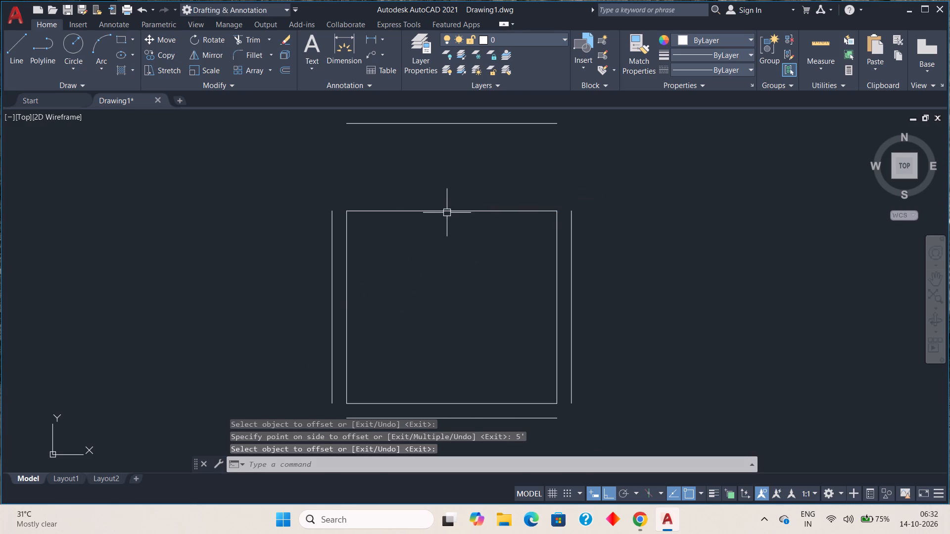
# Offset the outline's top line 5" upward.
pyautogui.press('space')
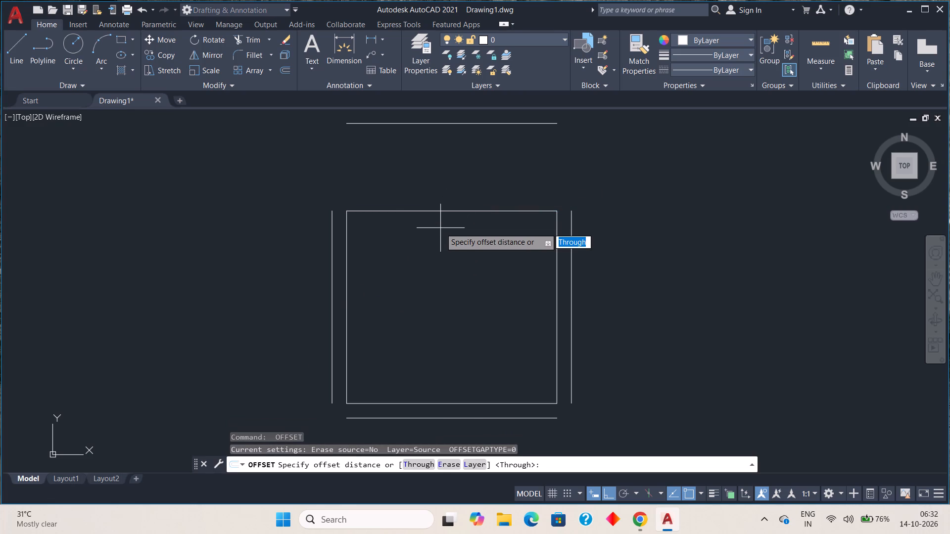
pyautogui.press('5')
pyautogui.hotkey('shift', '"')
pyautogui.press('Return')
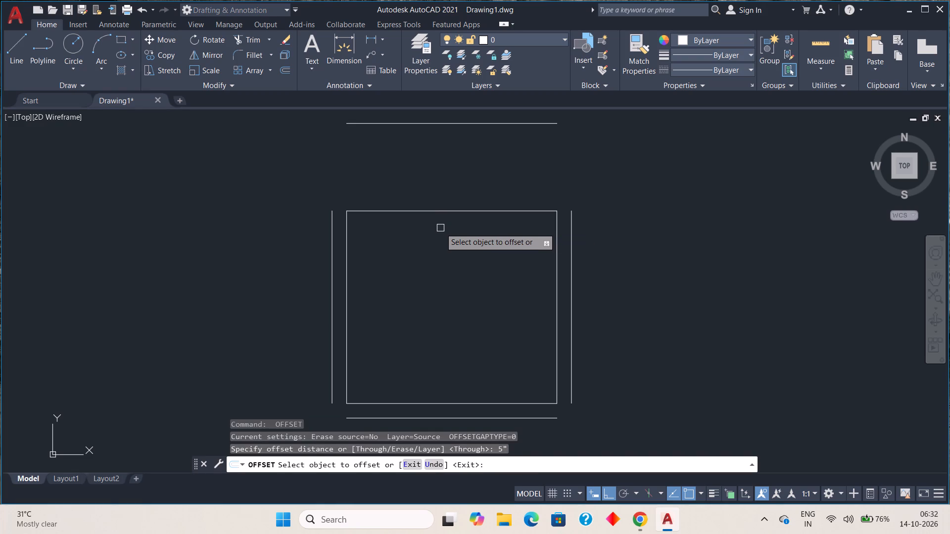
pyautogui.click(450, 210)
pyautogui.click(453, 189)
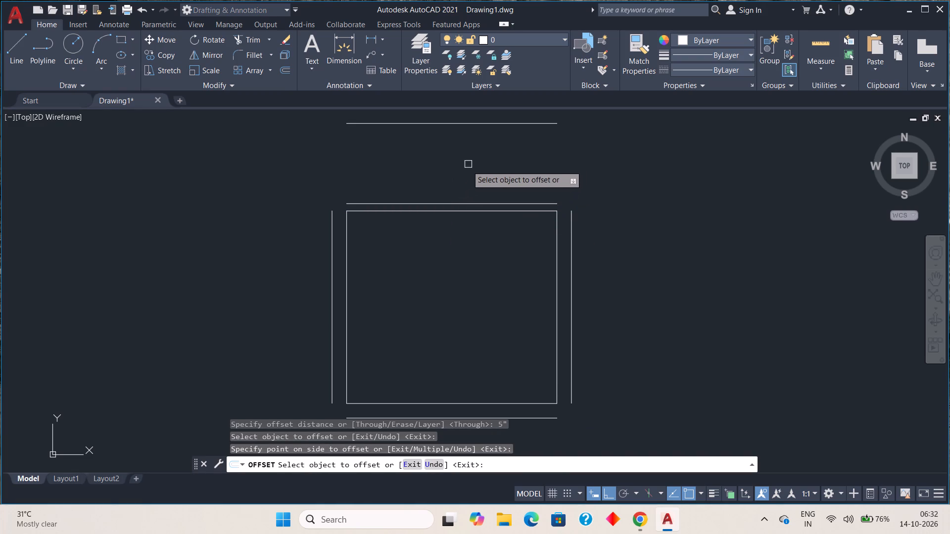
pyautogui.press('Escape')
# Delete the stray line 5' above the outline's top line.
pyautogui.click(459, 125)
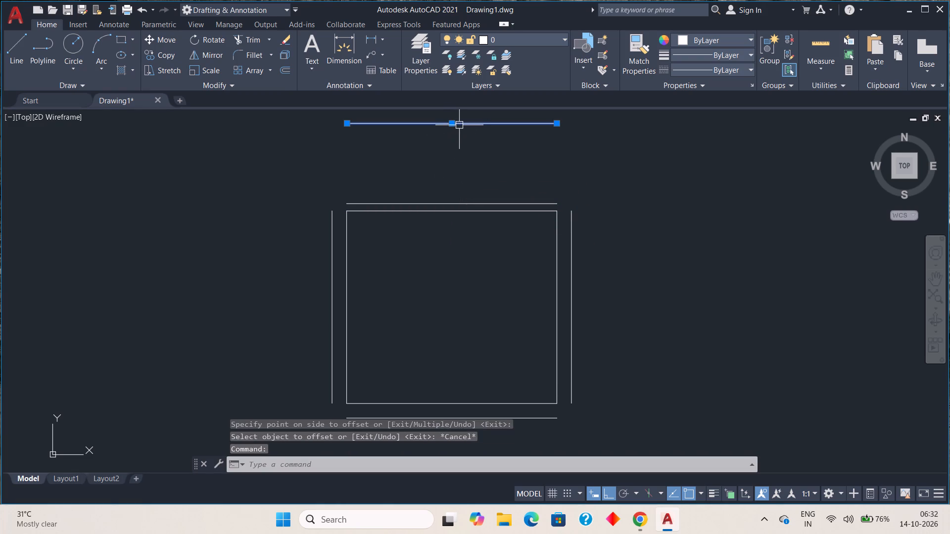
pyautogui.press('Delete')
# Offset the outer line of the top wall 4' upward.
pyautogui.moveTo(454, 206); pyautogui.dragTo(460, 251, button='middle')
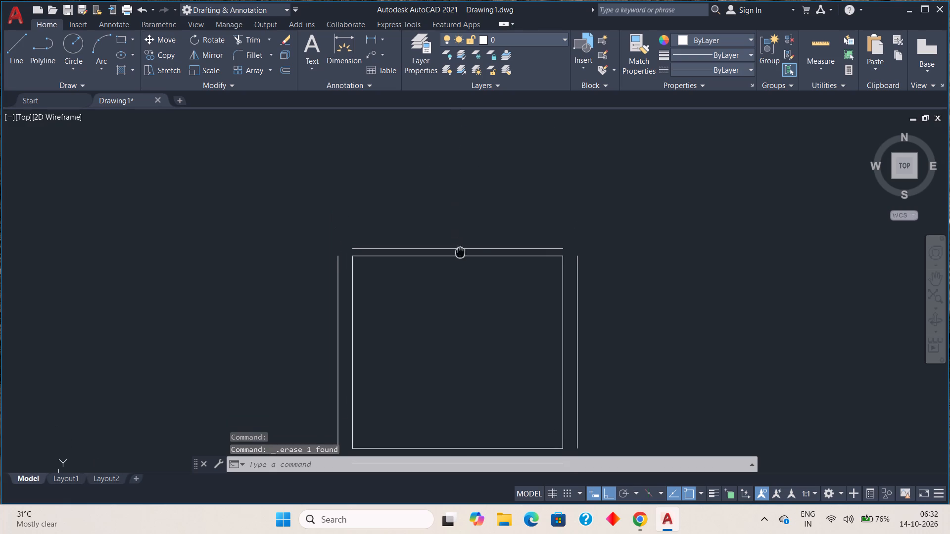
pyautogui.moveTo(460, 251); pyautogui.dragTo(460, 251, button='middle')
pyautogui.press('o')
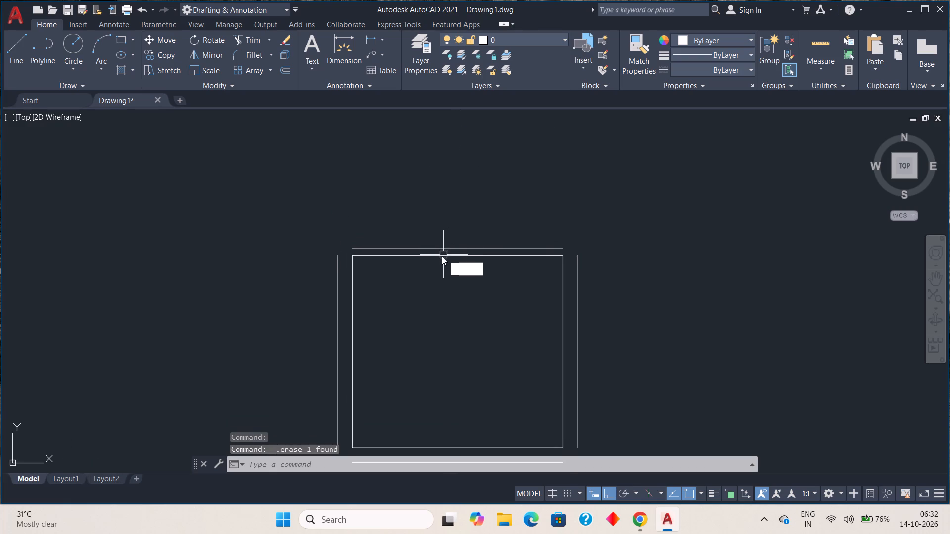
pyautogui.press('space')
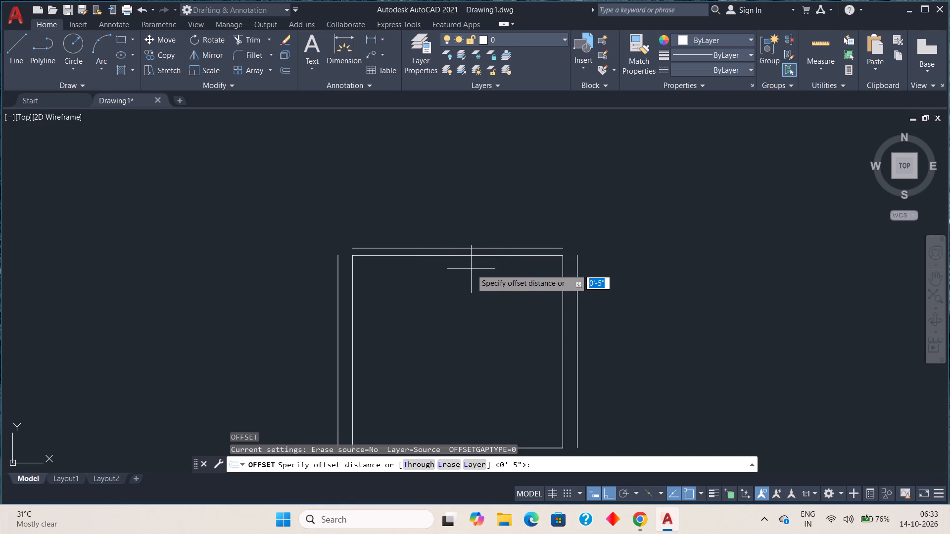
pyautogui.press('4')
pyautogui.press("'")
pyautogui.press('Return')
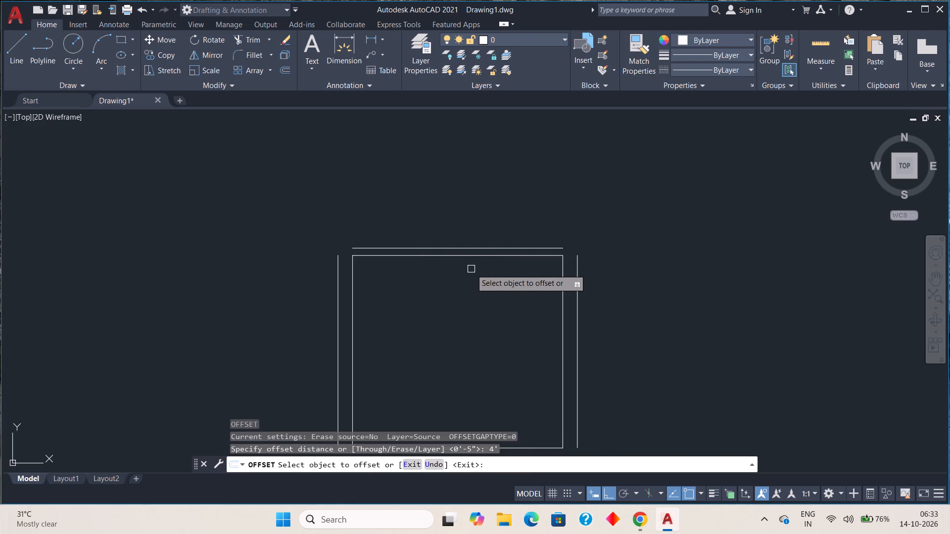
pyautogui.click(488, 248)
pyautogui.click(484, 143)
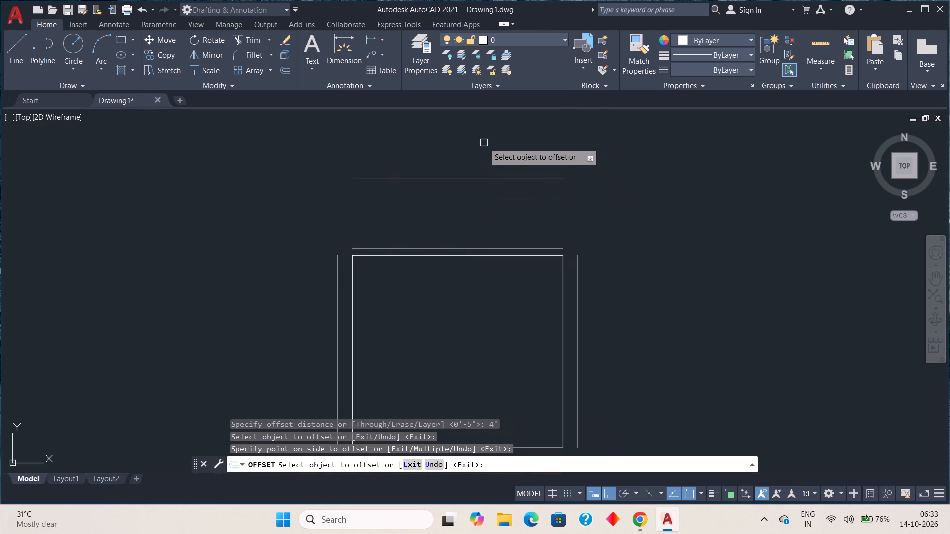
# Offset the new uppermost line 5" upward to give the second wall its thickness.
pyautogui.click(485, 179)
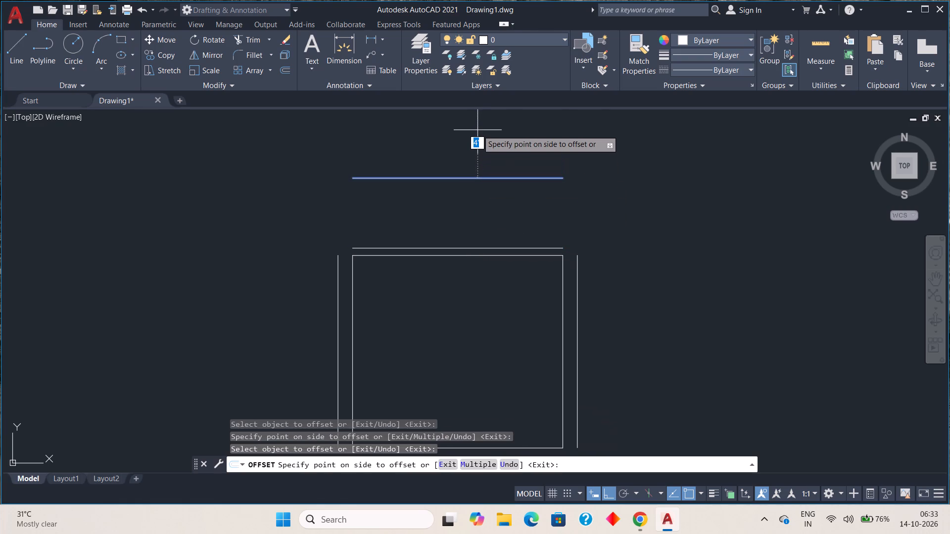
pyautogui.write('5"')
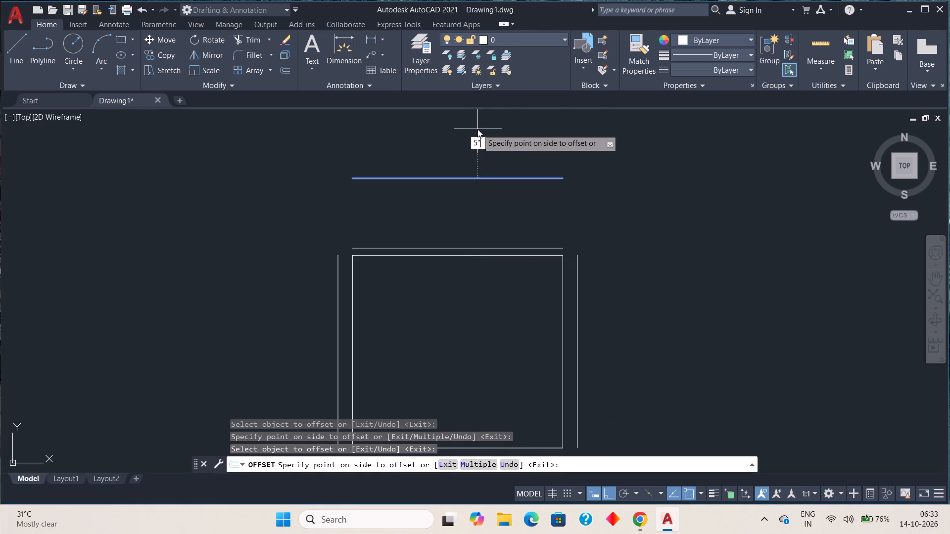
pyautogui.press('Return')
# Offset the uppermost line of the second wall 10' upward.
pyautogui.click(470, 170)
pyautogui.scroll(-1, 469, 132)
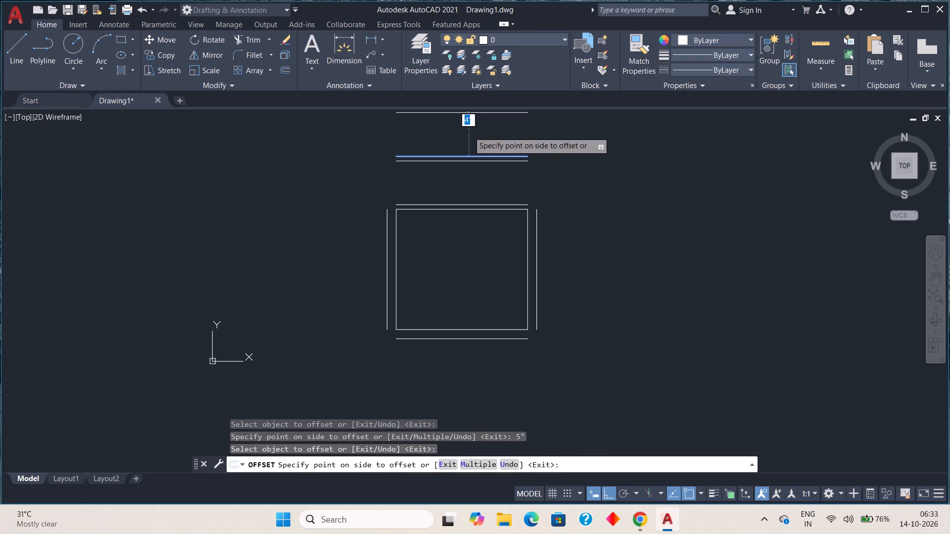
pyautogui.scroll(-1, 469, 132)
pyautogui.moveTo(467, 147); pyautogui.dragTo(455, 262, button='middle')
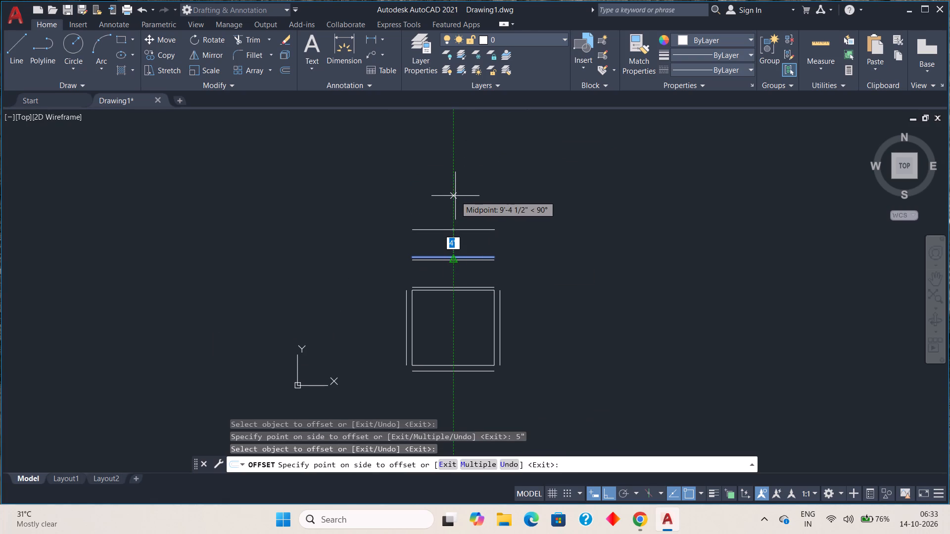
pyautogui.write('11')
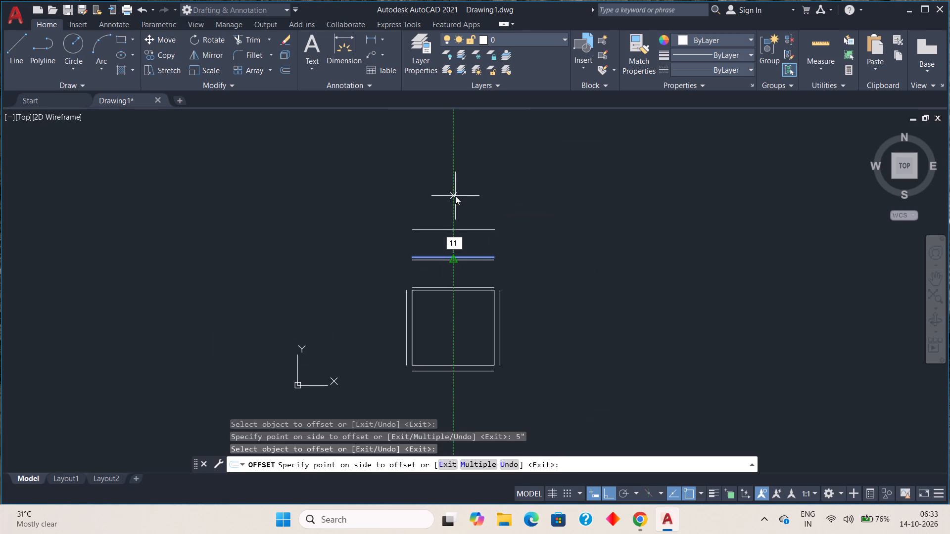
pyautogui.press("'")
pyautogui.press('BackSpace')
pyautogui.press('BackSpace')
pyautogui.press('BackSpace')
pyautogui.write('10')
pyautogui.press("'")
pyautogui.press('Return')
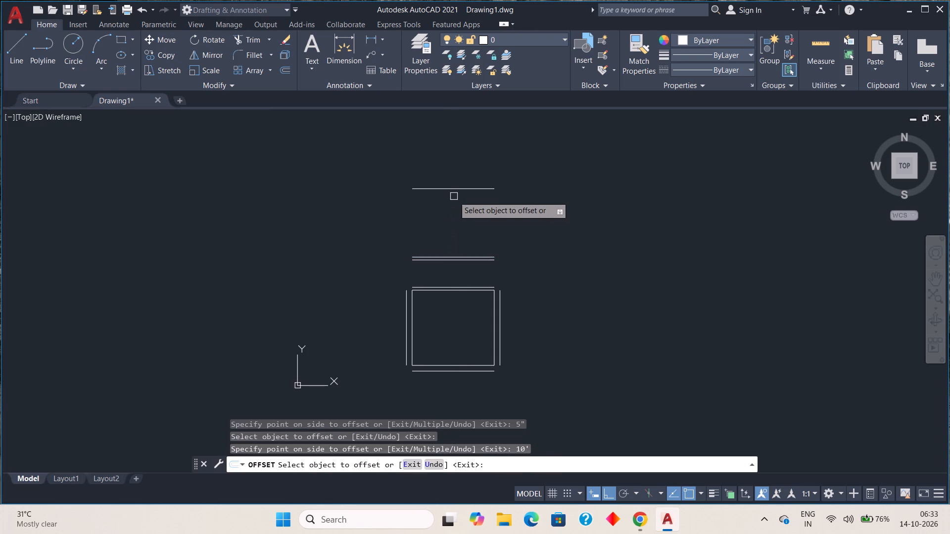
# Offset the new uppermost line 5" upward to give the third wall its thickness.
pyautogui.click(454, 191)
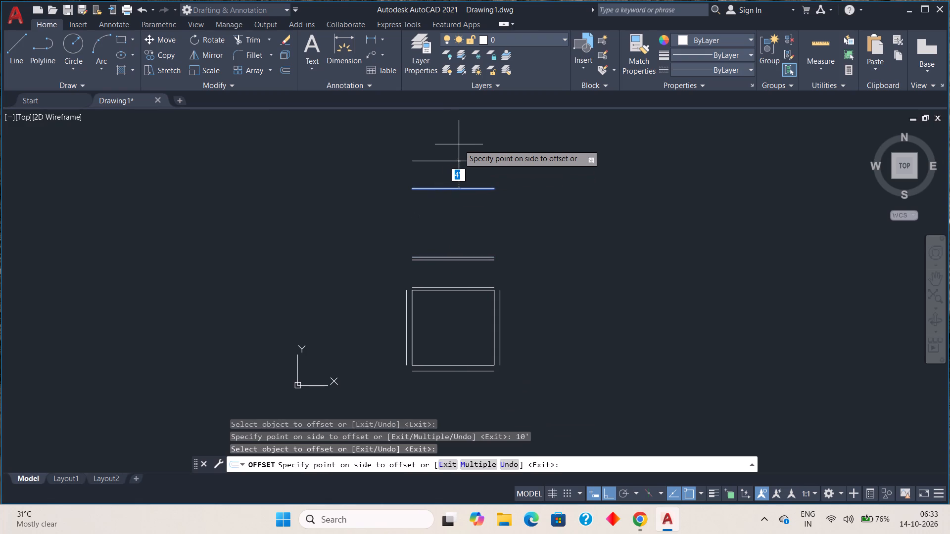
pyautogui.press('5')
pyautogui.hotkey('shift', '"')
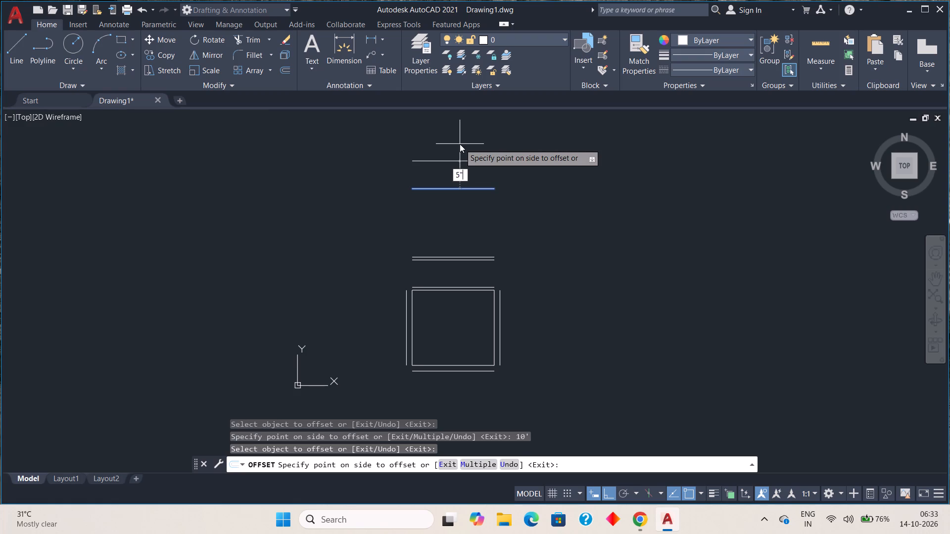
pyautogui.press('Return')
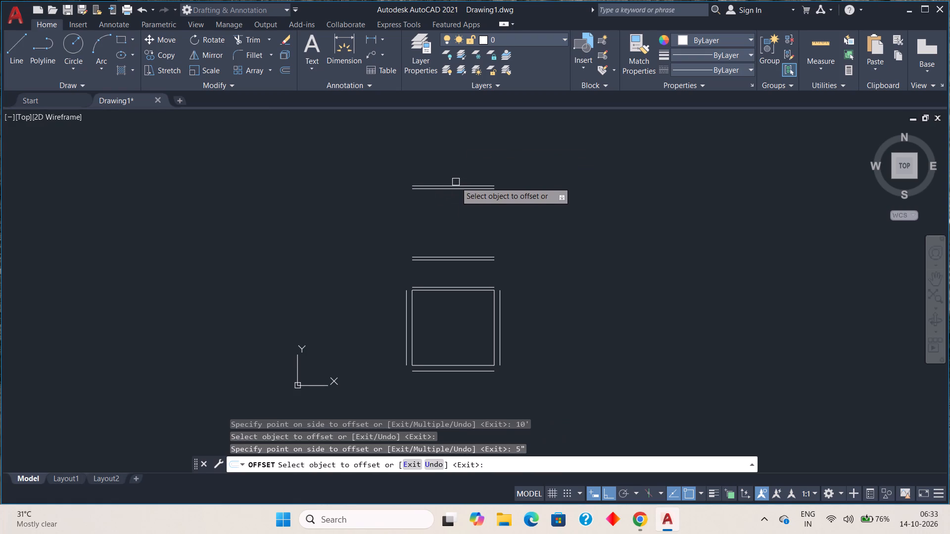
# Offset the outer line of the third wall 7' upward.
pyautogui.click(456, 183)
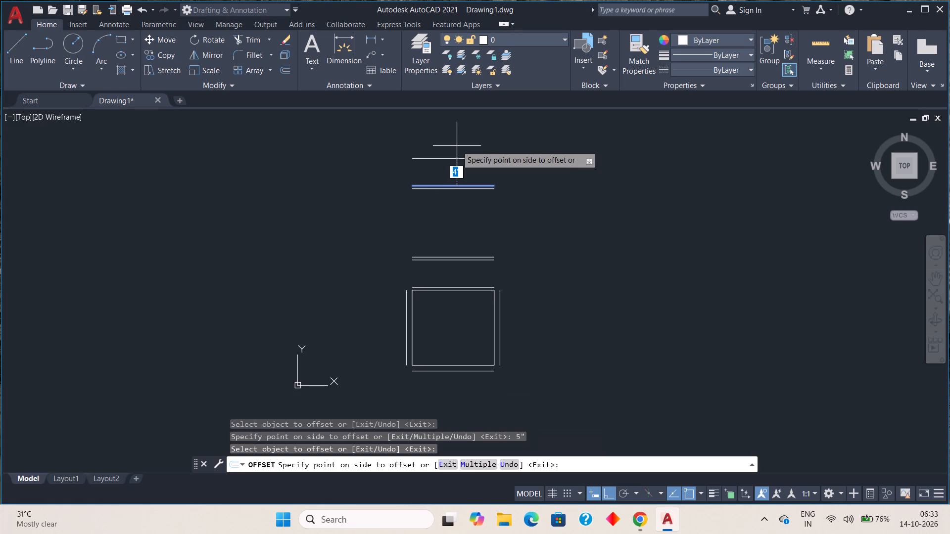
pyautogui.write("7'")
pyautogui.press('Return')
# Offset the new uppermost line 10" upward to form the top exterior wall, and end the Offset command.
pyautogui.moveTo(455, 167); pyautogui.dragTo(455, 168, button='middle')
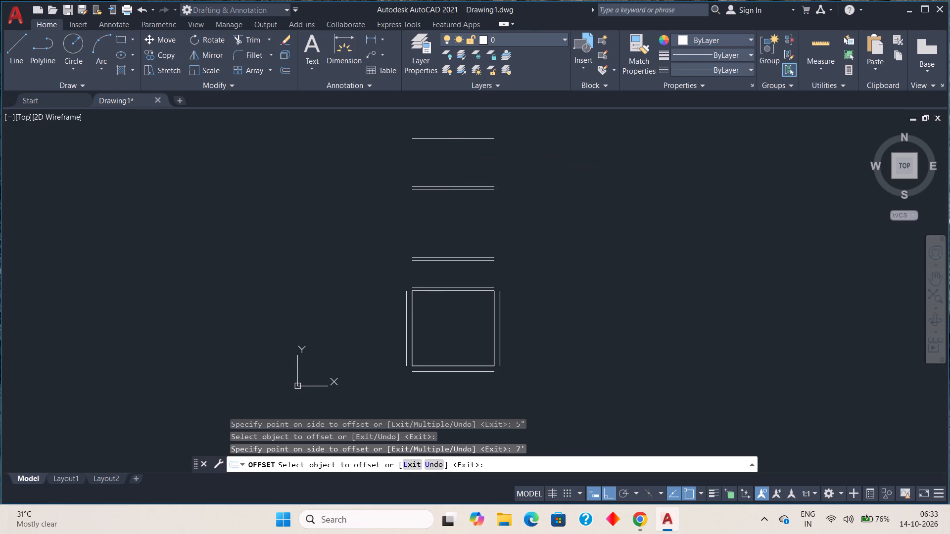
pyautogui.moveTo(455, 168); pyautogui.dragTo(453, 195, button='middle')
pyautogui.click(456, 168)
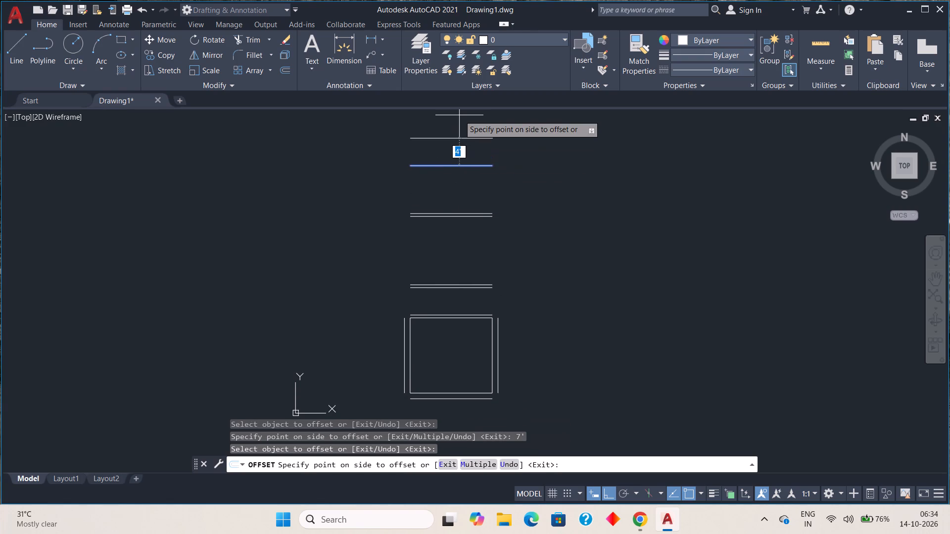
pyautogui.press('1')
pyautogui.press('0')
pyautogui.hotkey('shift', '"')
pyautogui.press('Return')
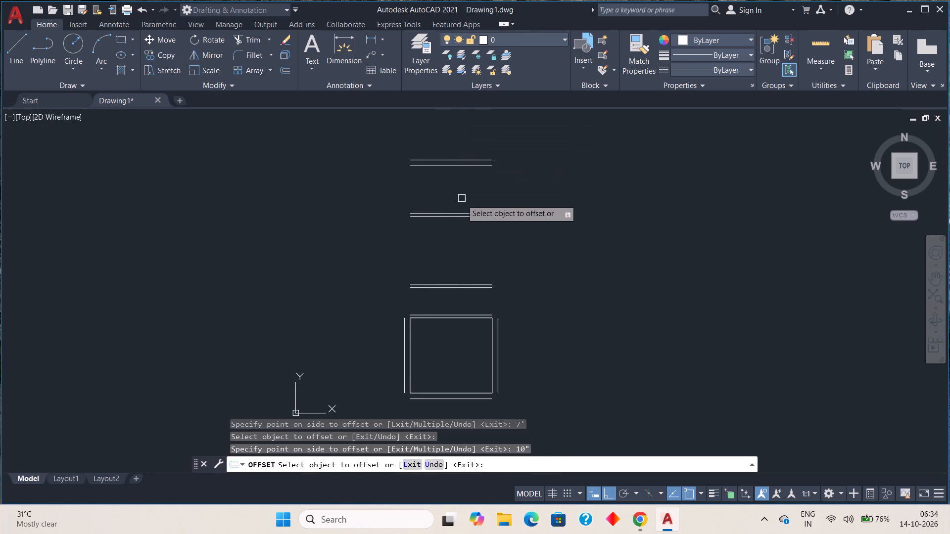
pyautogui.press('Escape')
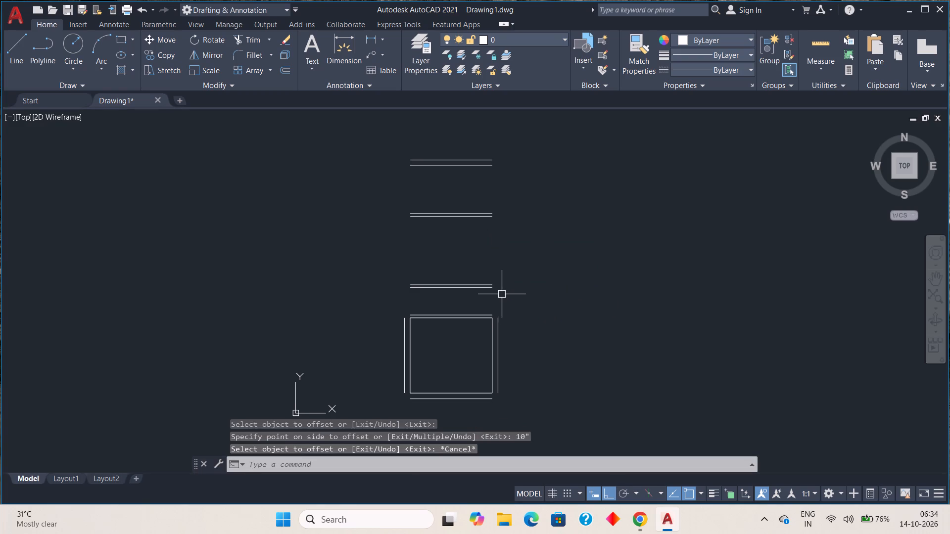
# Stretch the upper end of the outer right wall line straight up to the level of the plan's topmost line.
pyautogui.click(497, 327)
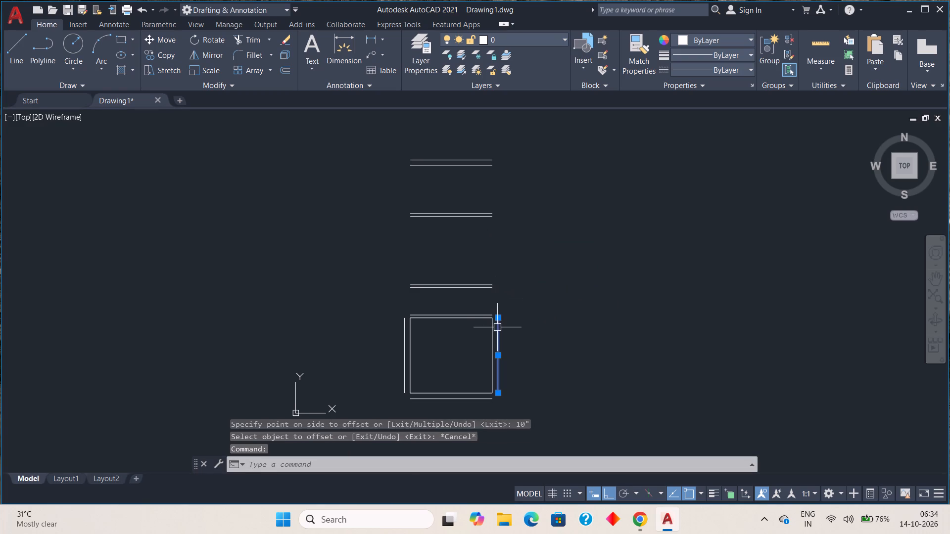
pyautogui.click(496, 319)
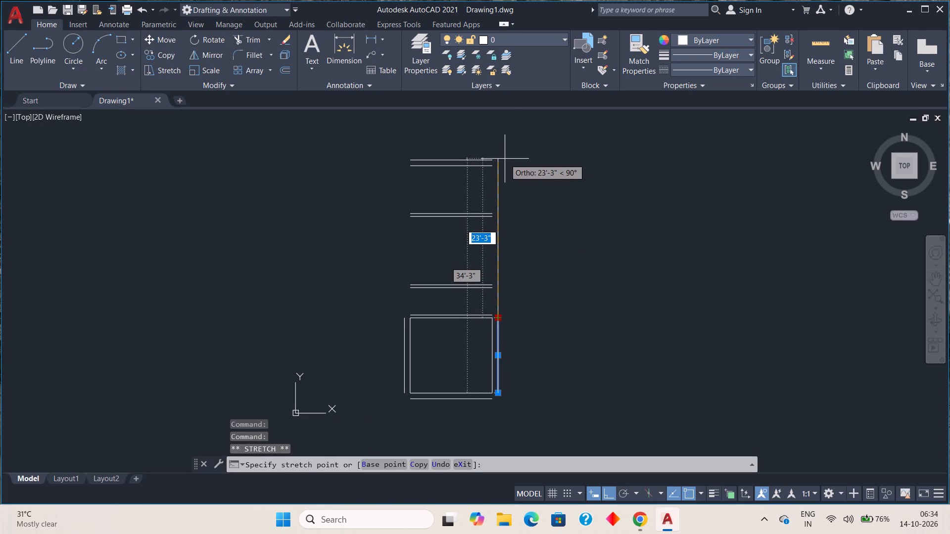
pyautogui.scroll(5, 496, 159)
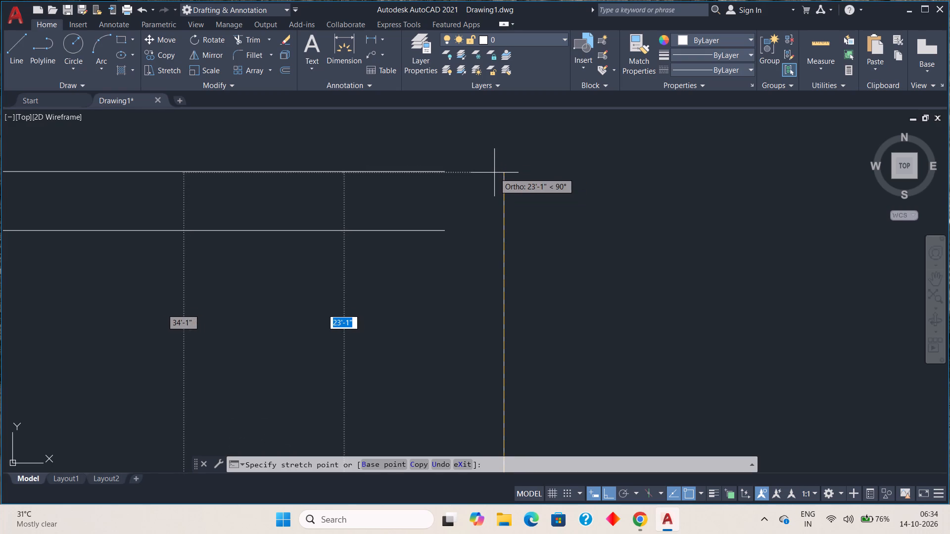
pyautogui.click(494, 173)
# Stretch the right end of the topmost line 10" to meet the outer right wall line at the corner.
pyautogui.click(435, 171)
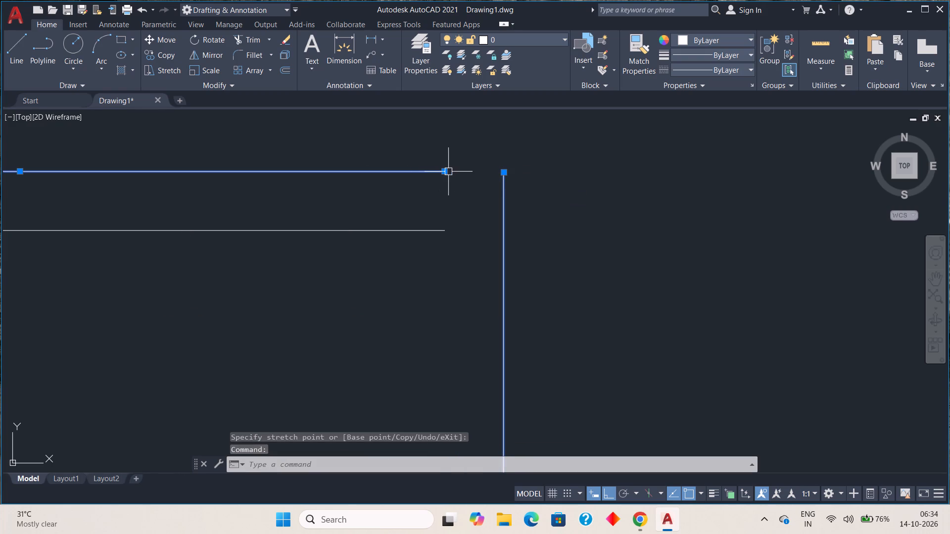
pyautogui.click(447, 172)
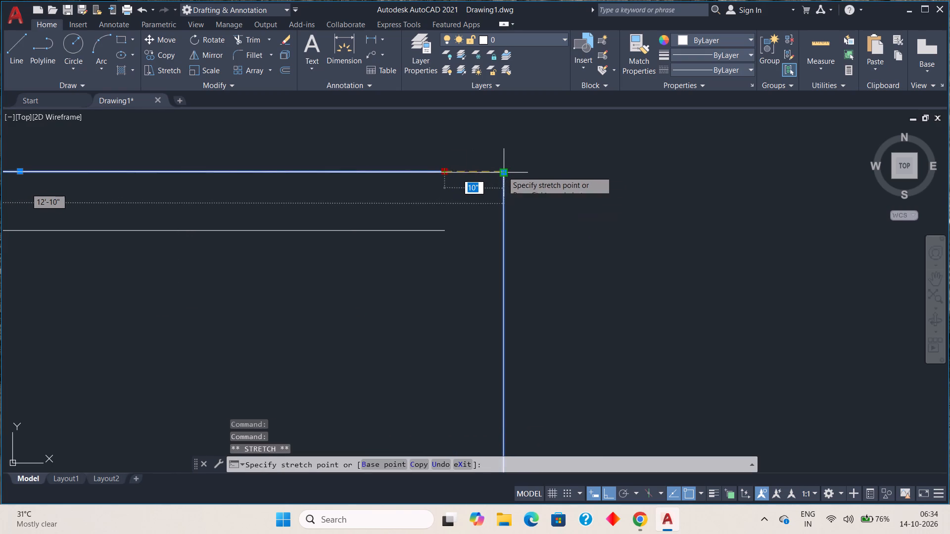
pyautogui.click(503, 169)
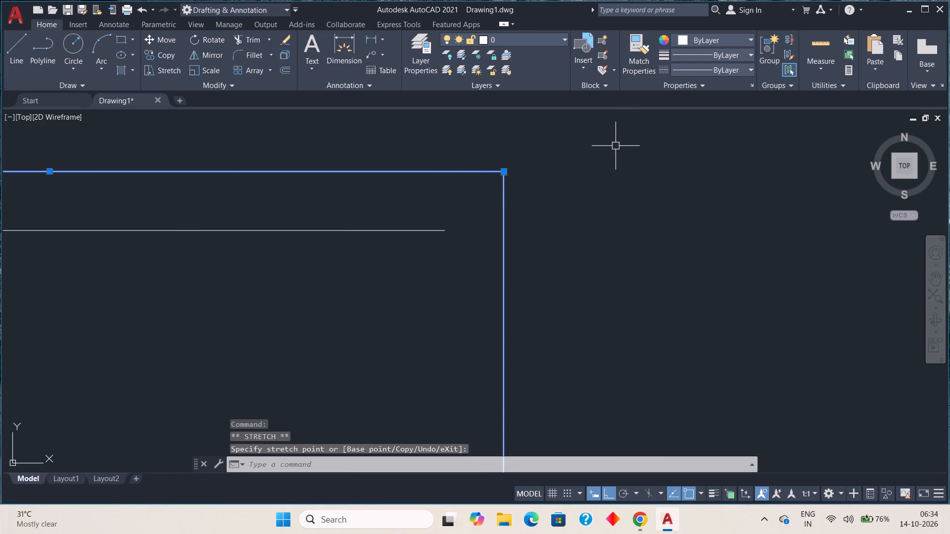
pyautogui.press('Escape')
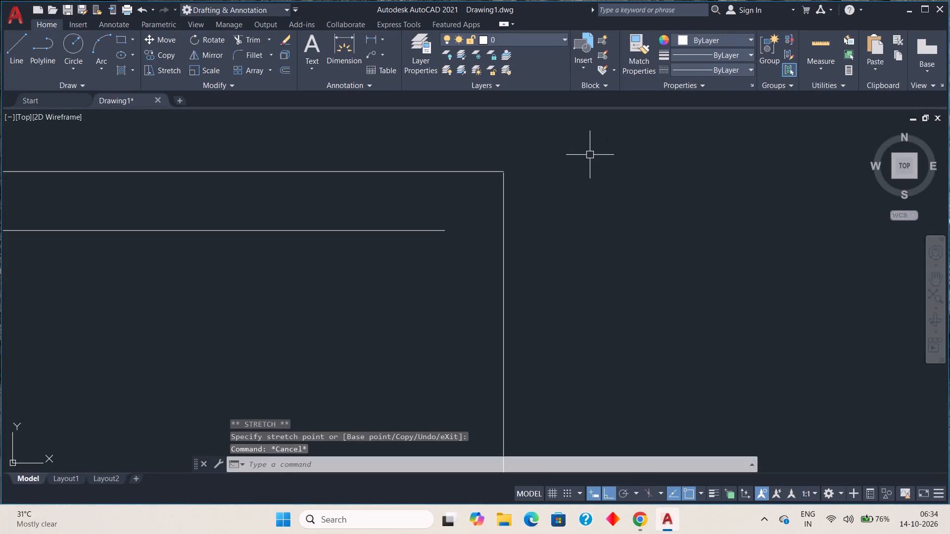
# Stretch the upper end of the room's right line up to the right end of the top exterior wall's inner line.
pyautogui.scroll(-3, 562, 162)
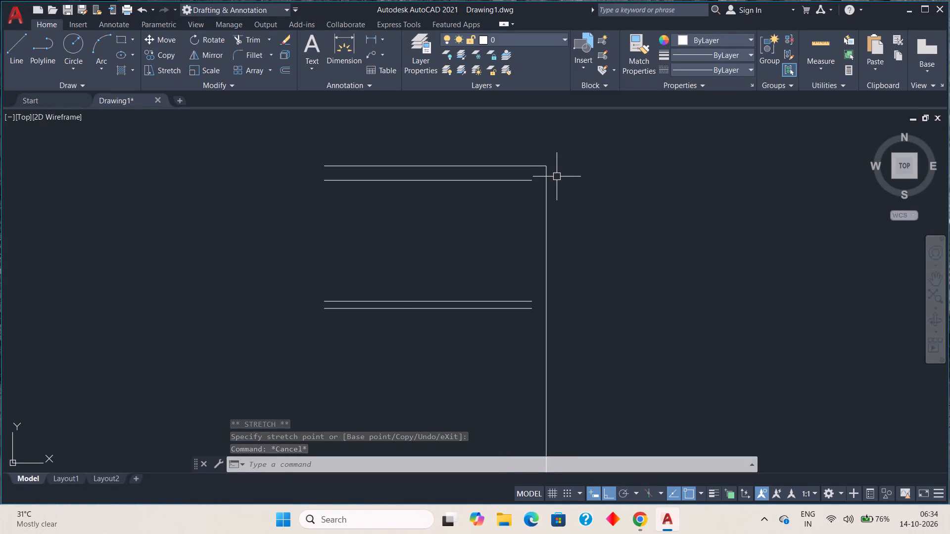
pyautogui.scroll(-1, 545, 297)
pyautogui.moveTo(535, 273); pyautogui.dragTo(499, 102, button='middle')
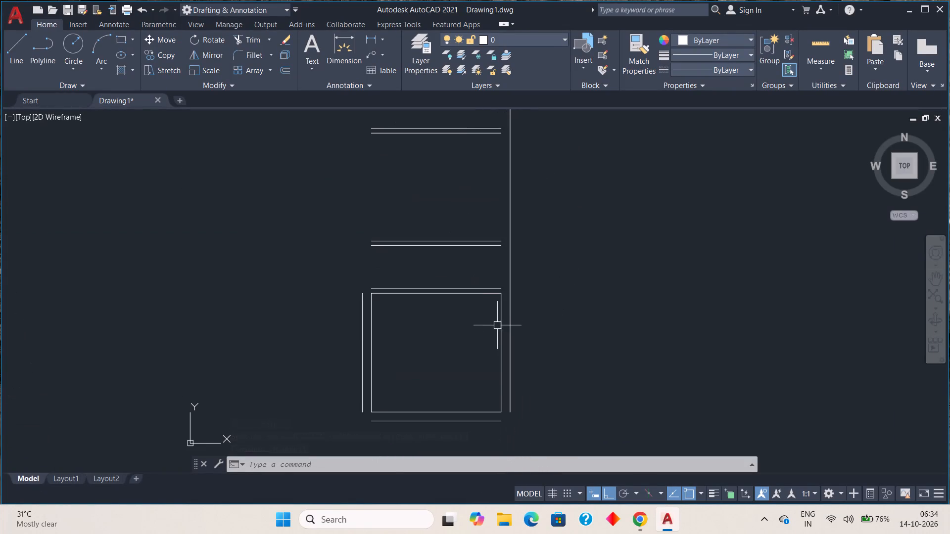
pyautogui.scroll(2, 502, 303)
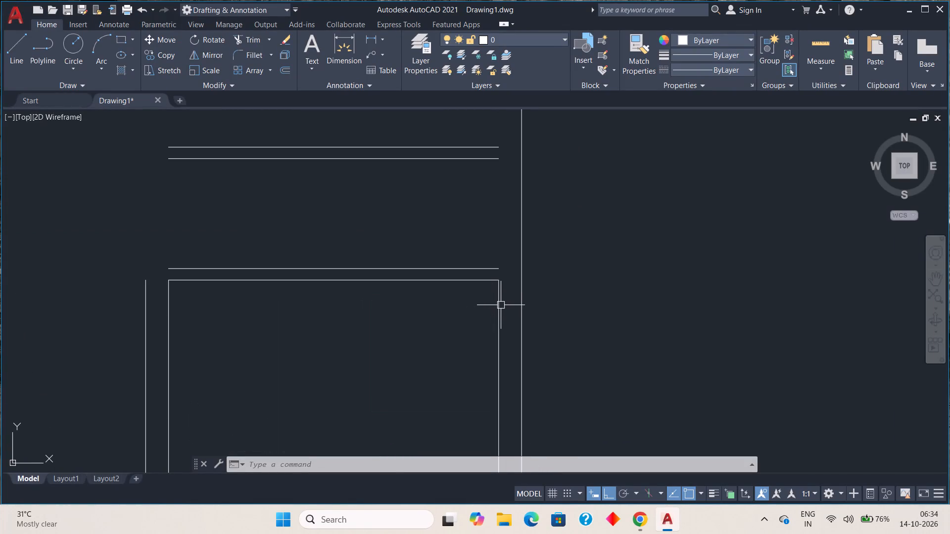
pyautogui.click(499, 306)
pyautogui.click(497, 282)
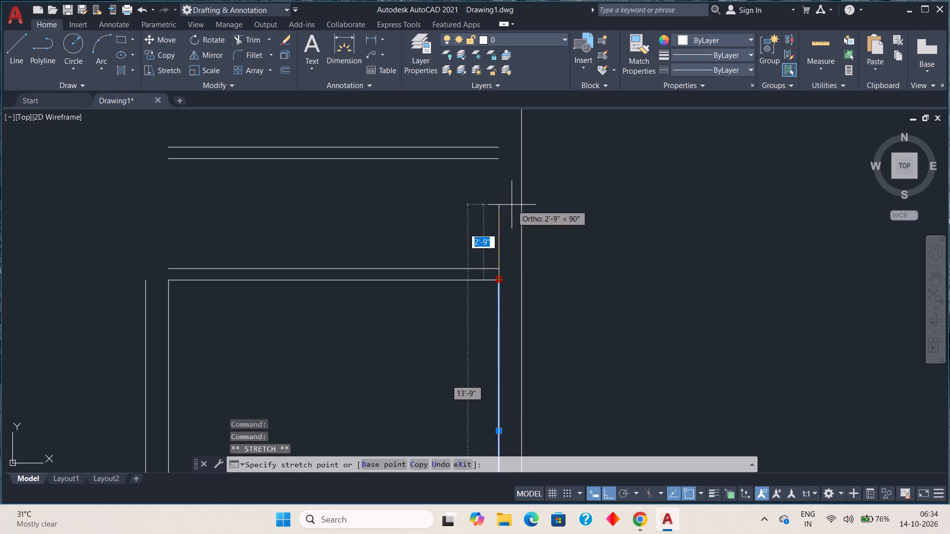
pyautogui.scroll(-3, 512, 205)
pyautogui.moveTo(509, 209); pyautogui.dragTo(493, 373, button='middle')
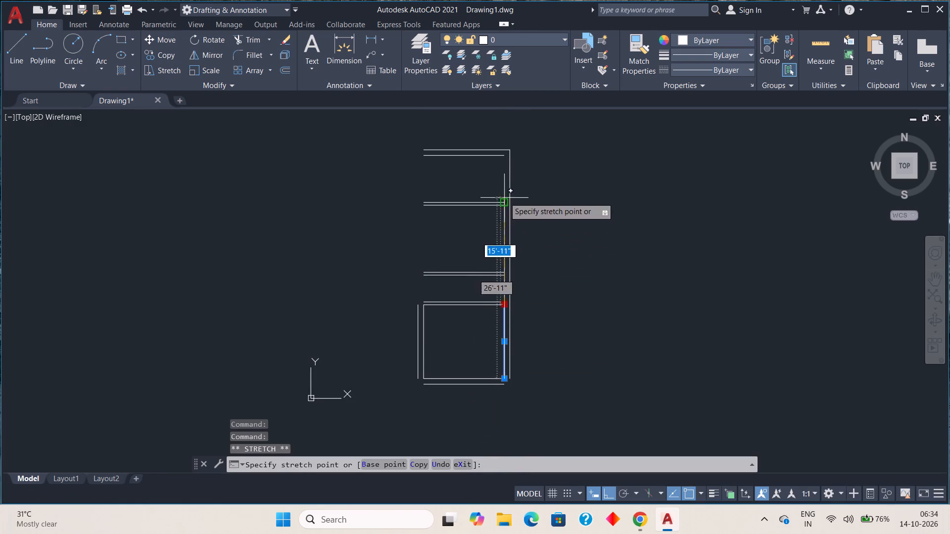
pyautogui.scroll(4, 498, 171)
pyautogui.scroll(-2, 498, 171)
pyautogui.moveTo(496, 208); pyautogui.dragTo(480, 306, button='middle')
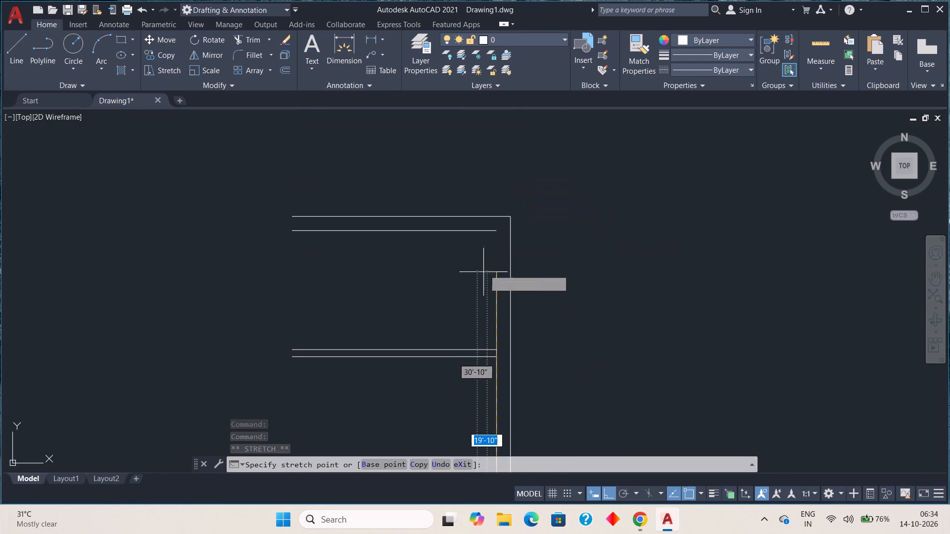
pyautogui.click(498, 233)
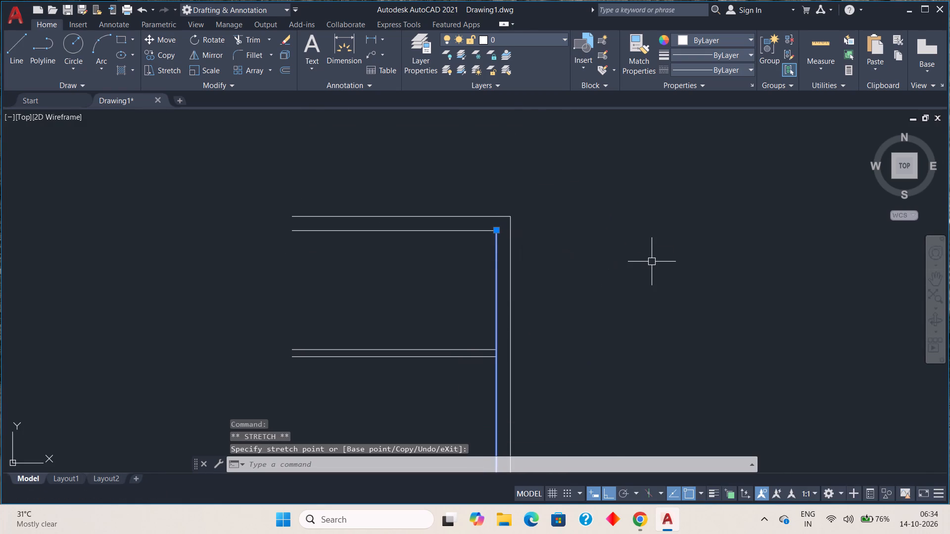
pyautogui.press('Escape')
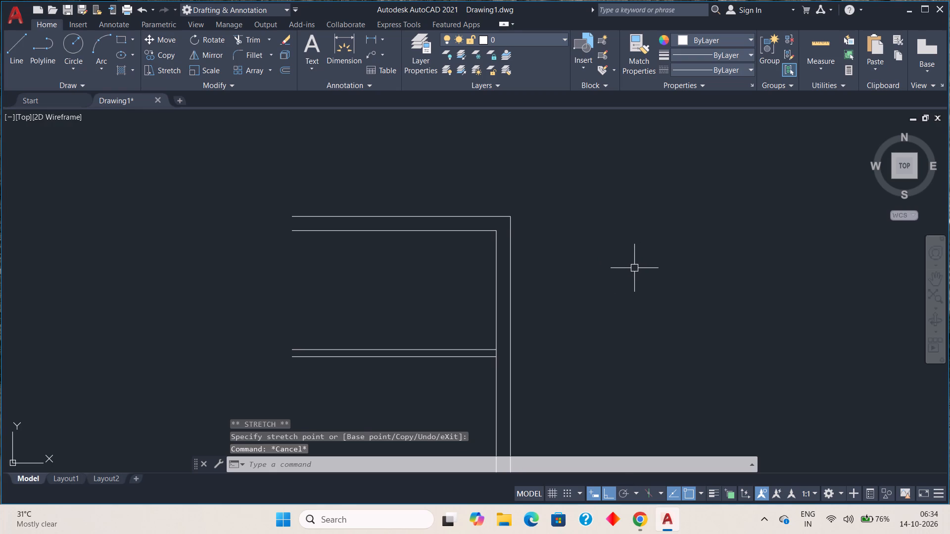
# Fillet the outer bottom wall line and the outer right wall line with a zero radius to close the lower-right corner.
pyautogui.scroll(-1, 623, 288)
pyautogui.moveTo(580, 327); pyautogui.dragTo(587, 184, button='middle')
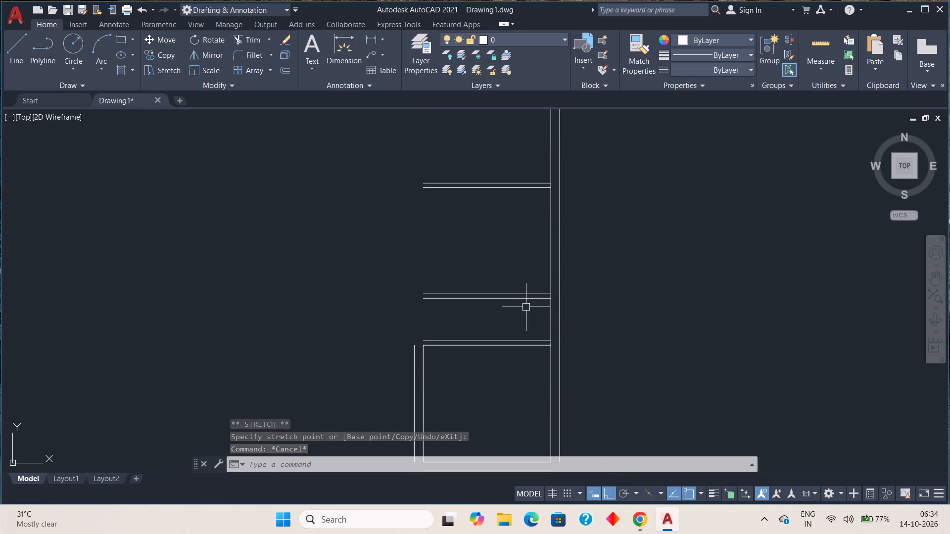
pyautogui.moveTo(524, 333); pyautogui.dragTo(548, 250, button='middle')
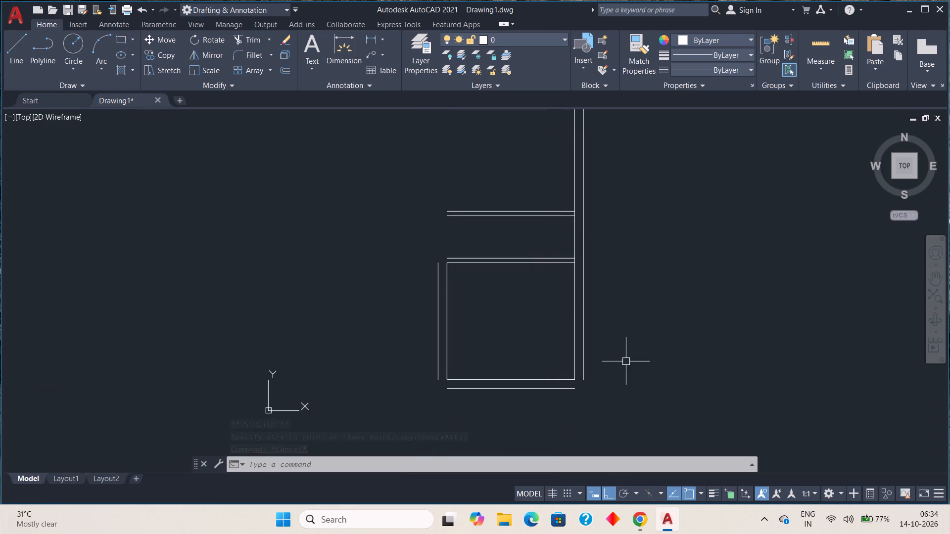
pyautogui.moveTo(626, 359); pyautogui.dragTo(602, 321, button='middle')
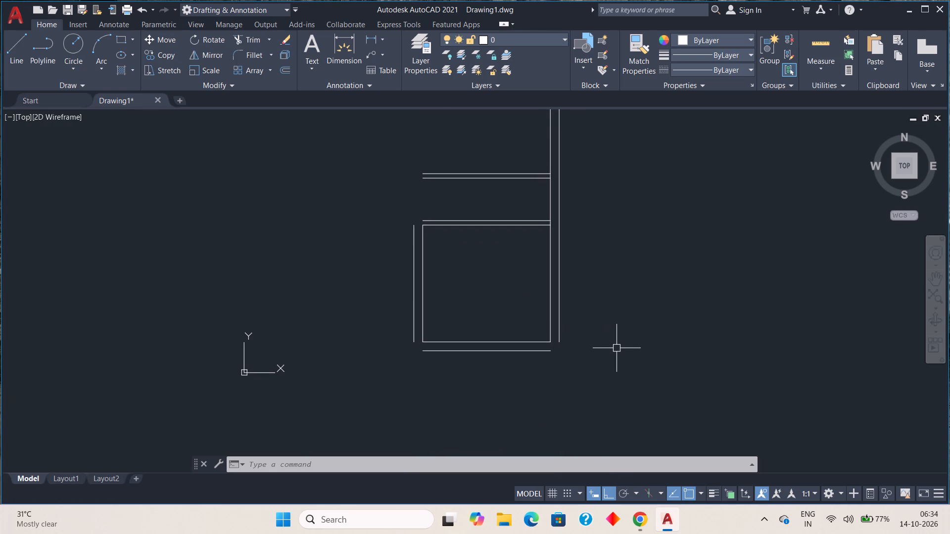
pyautogui.press('f')
pyautogui.press('space')
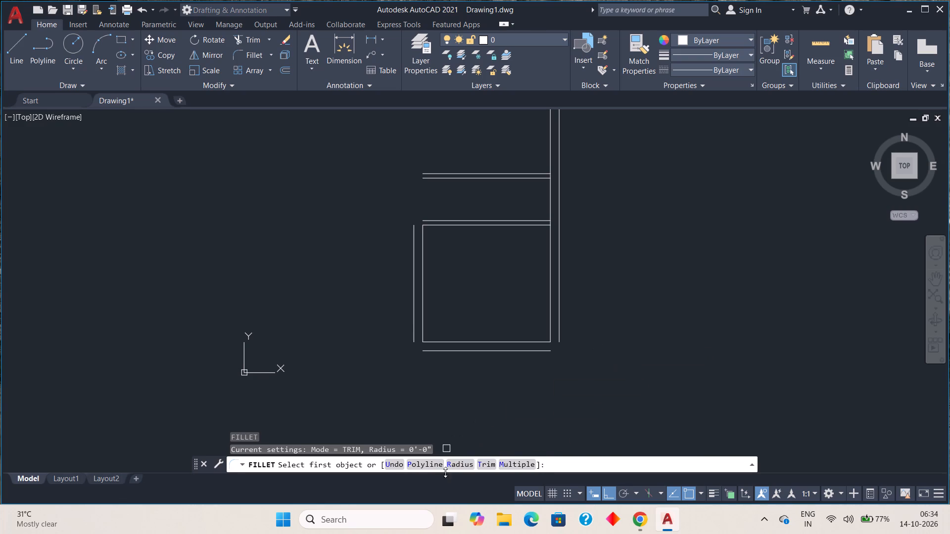
pyautogui.click(456, 461)
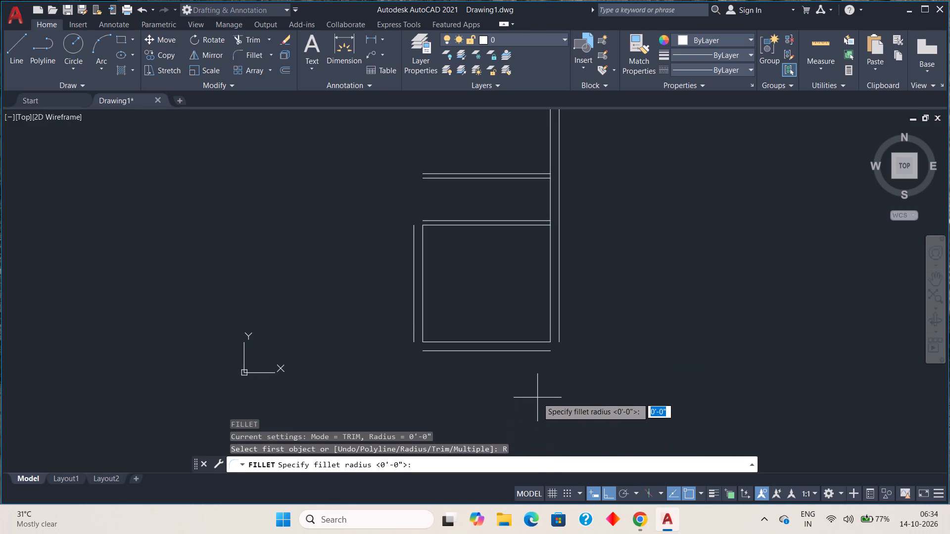
pyautogui.press('space')
pyautogui.click(540, 351)
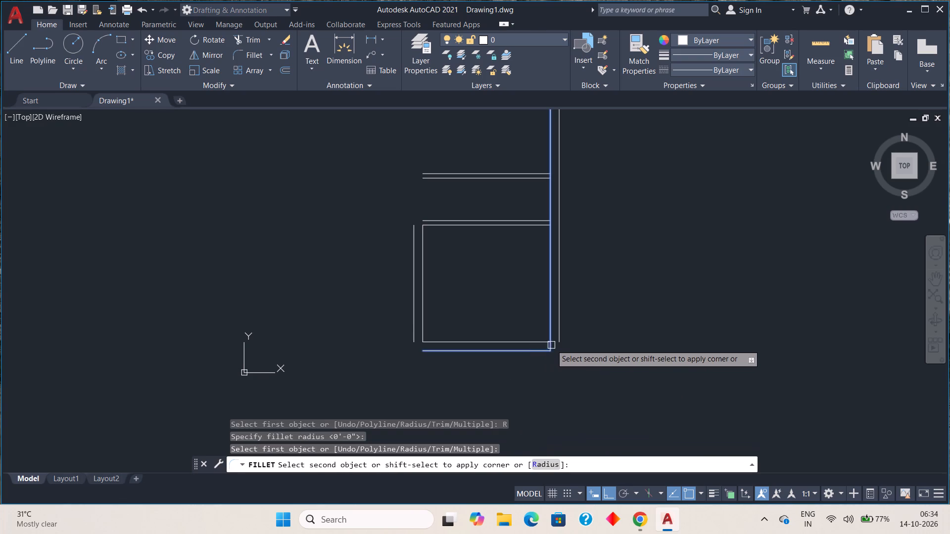
pyautogui.click(561, 334)
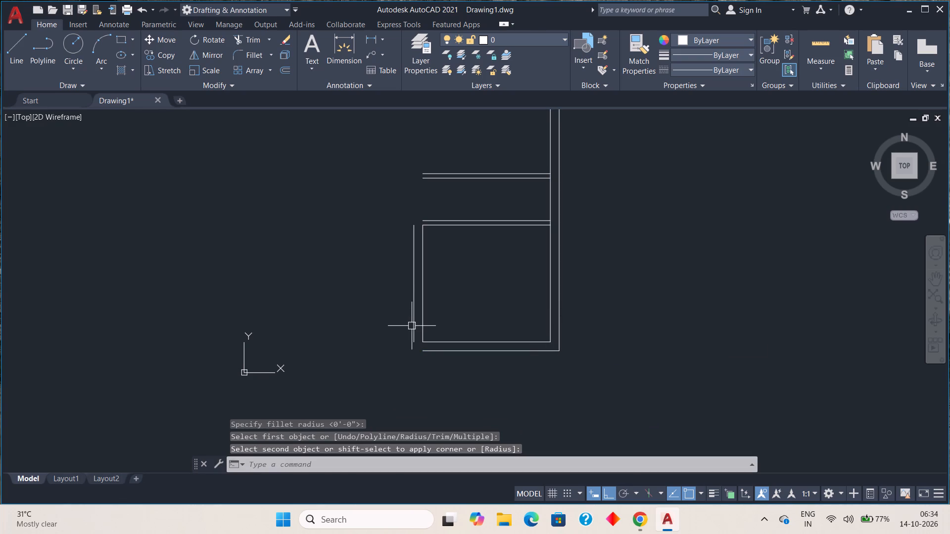
# Fillet the outer bottom wall line with the outer left wall line to close the lower-left exterior corner.
pyautogui.click(412, 326)
pyautogui.press('space')
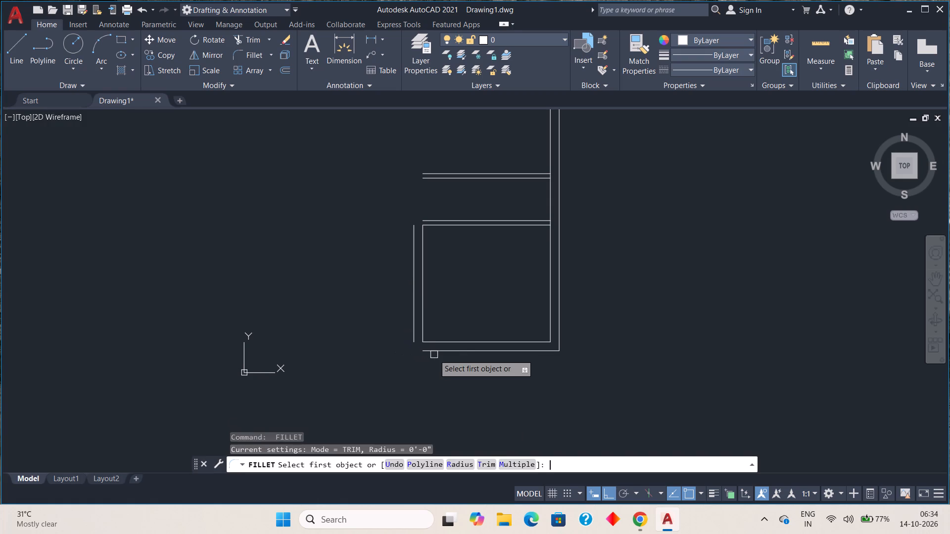
pyautogui.click(435, 352)
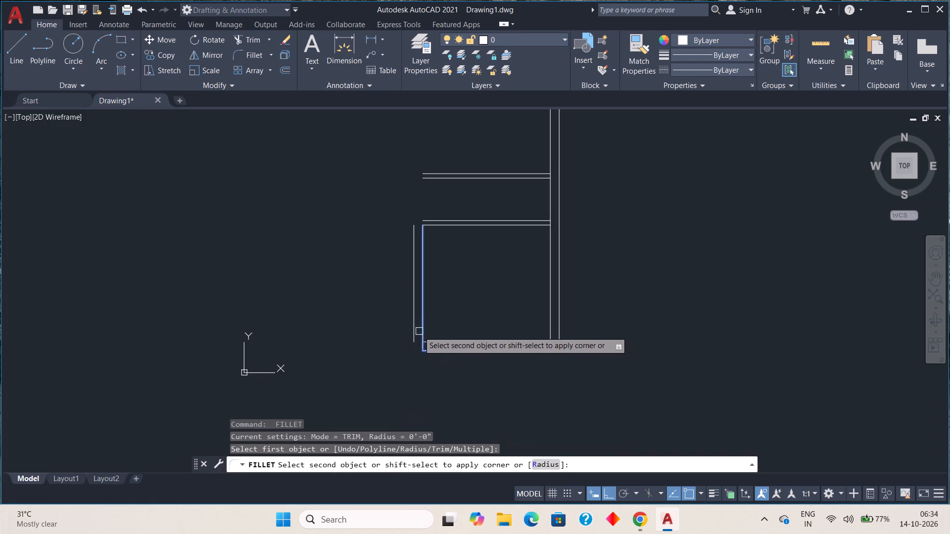
pyautogui.click(416, 333)
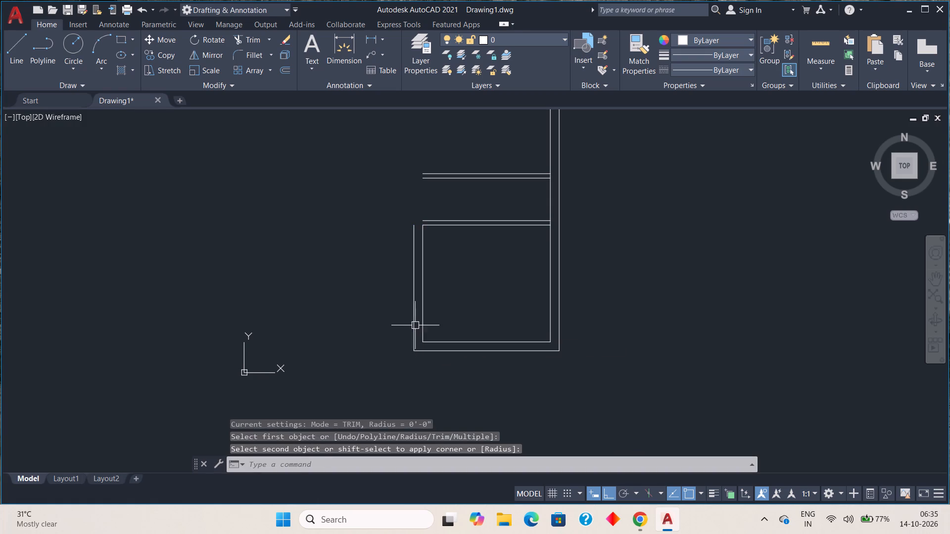
# Fillet the upper line of the bottom room's top wall with the upper end of the outer left wall line.
pyautogui.click(412, 242)
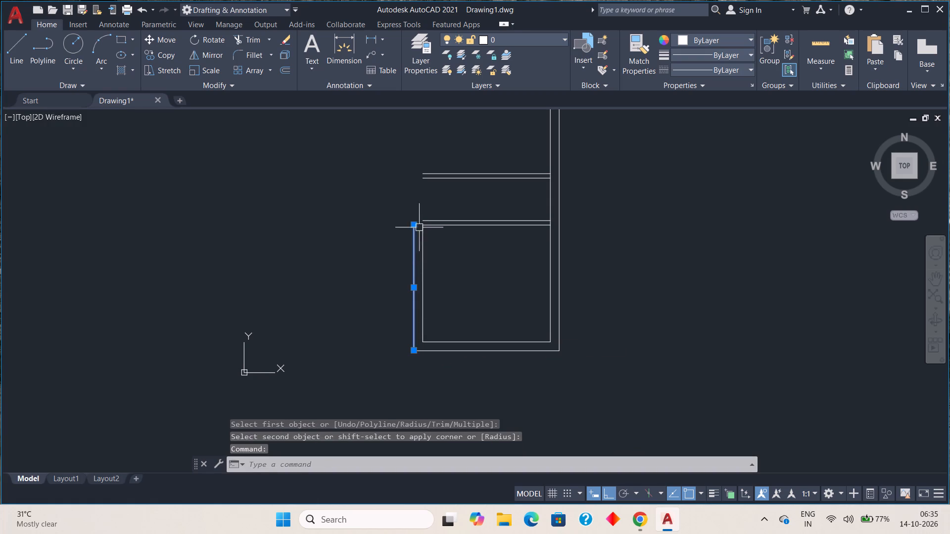
pyautogui.press('space')
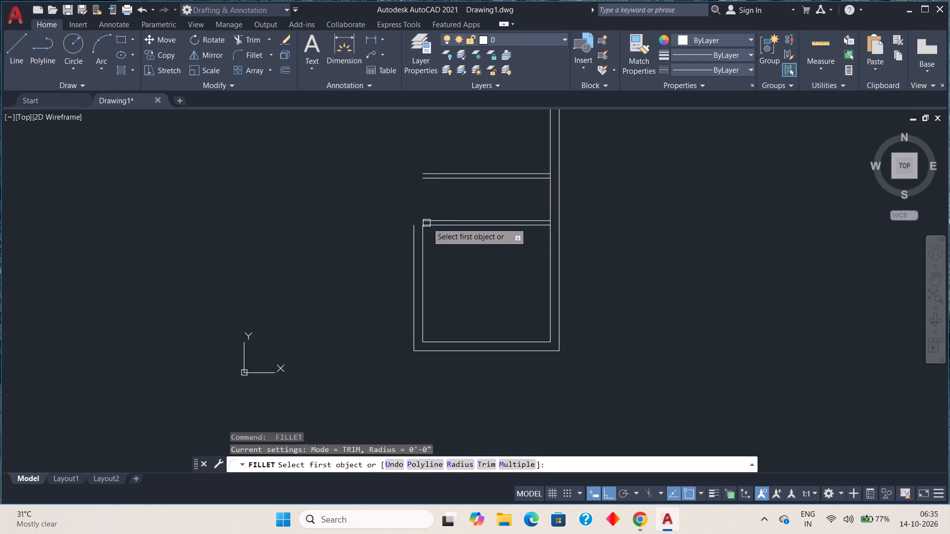
pyautogui.click(429, 220)
pyautogui.click(416, 229)
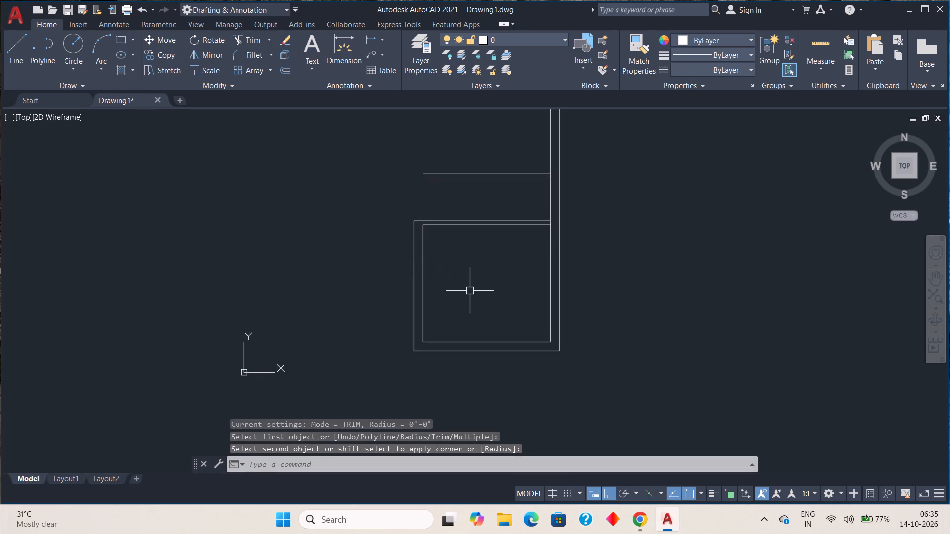
# Stretch the upper end of the outer left wall line straight up to the level of the plan's topmost line.
pyautogui.moveTo(470, 301); pyautogui.dragTo(465, 363, button='middle')
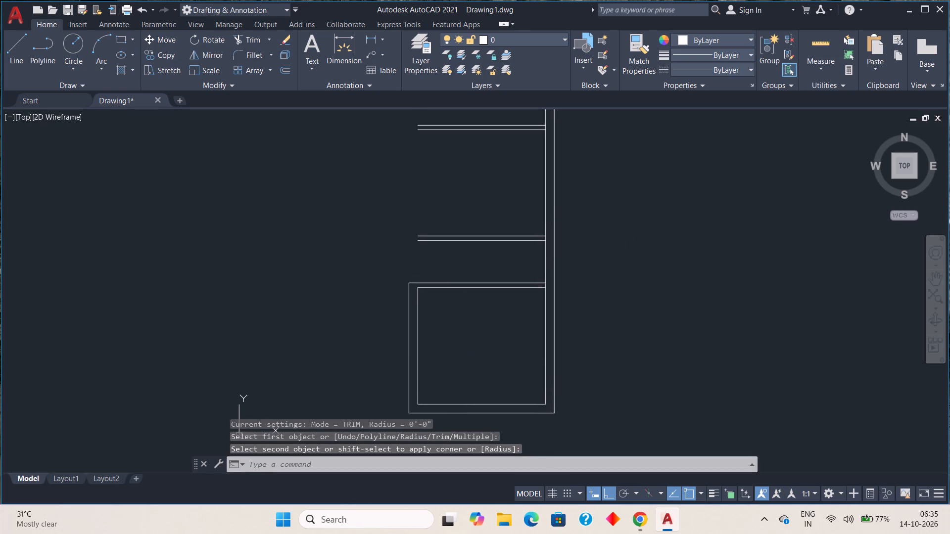
pyautogui.scroll(-1, 449, 320)
pyautogui.moveTo(446, 345); pyautogui.dragTo(446, 394, button='middle')
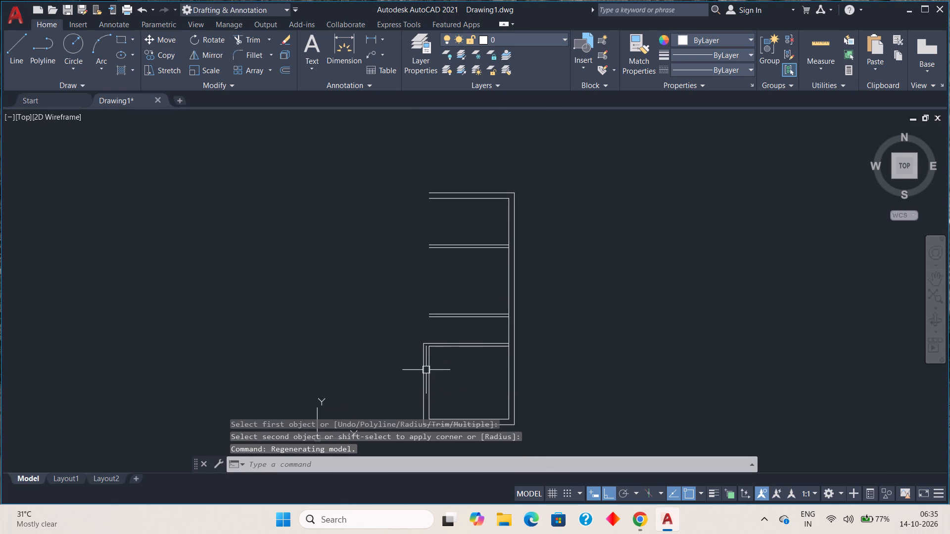
pyautogui.press('Escape')
pyautogui.click(423, 369)
pyautogui.click(421, 347)
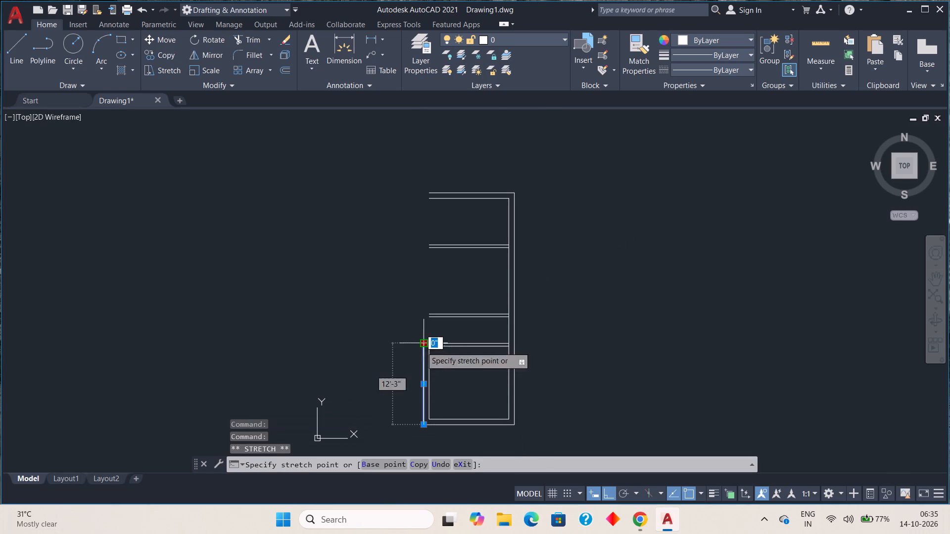
pyautogui.scroll(4, 424, 195)
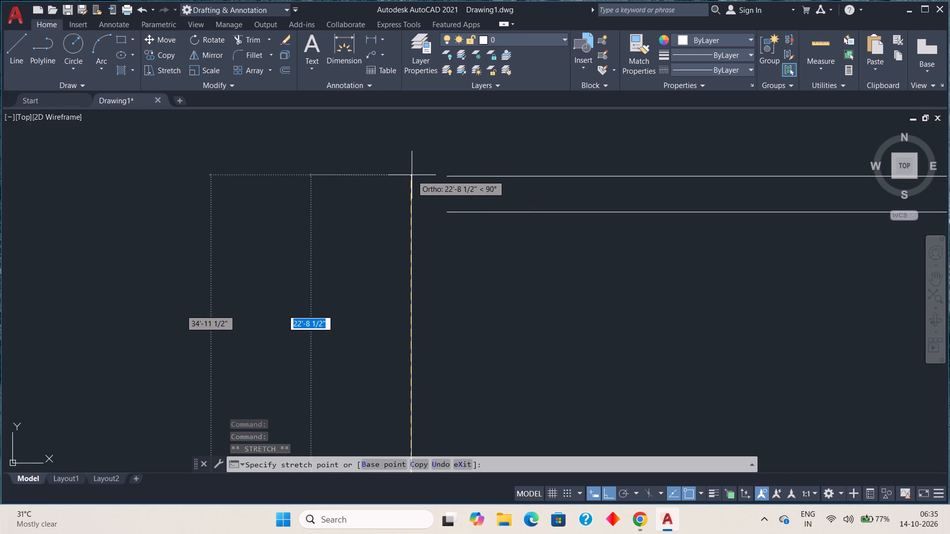
pyautogui.click(412, 176)
# Stretch the left end of the topmost line to meet the outer left wall line at the corner.
pyautogui.click(473, 178)
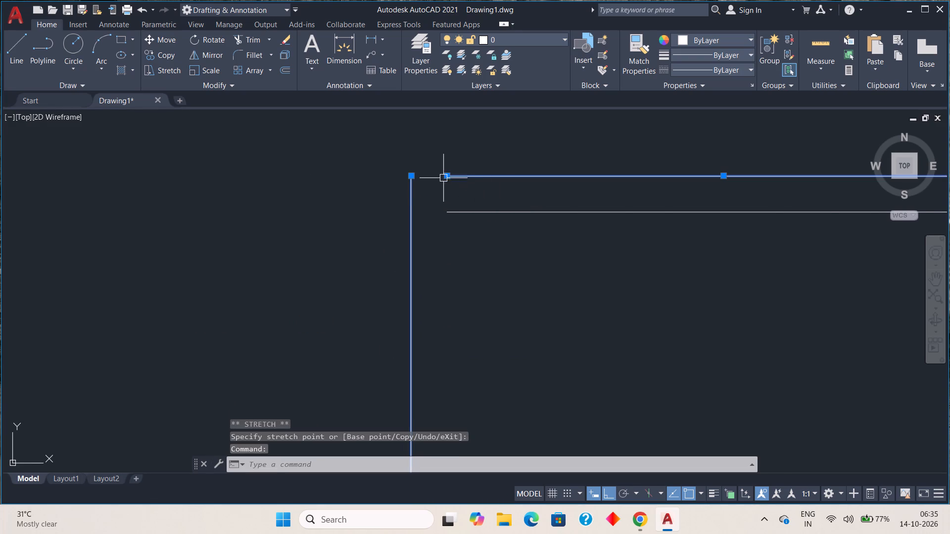
pyautogui.click(445, 176)
pyautogui.click(410, 174)
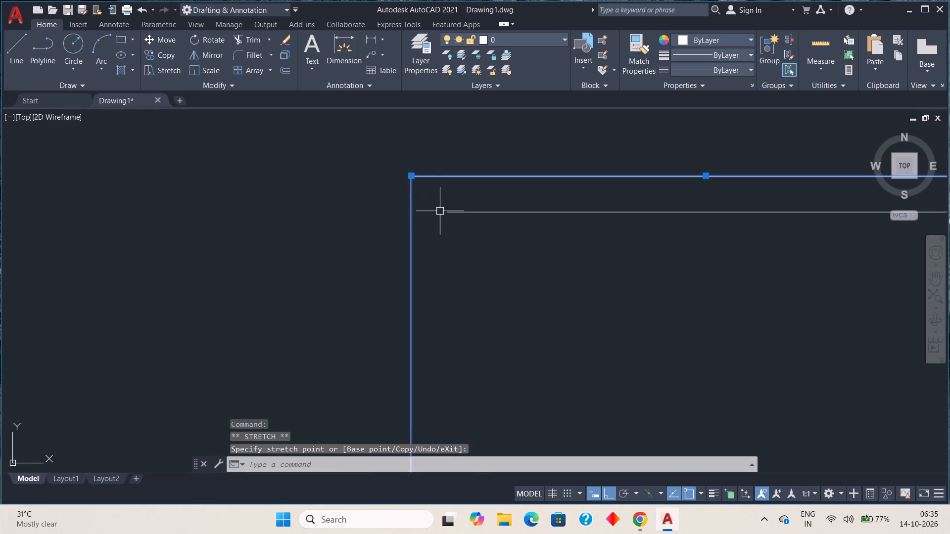
pyautogui.press('Escape')
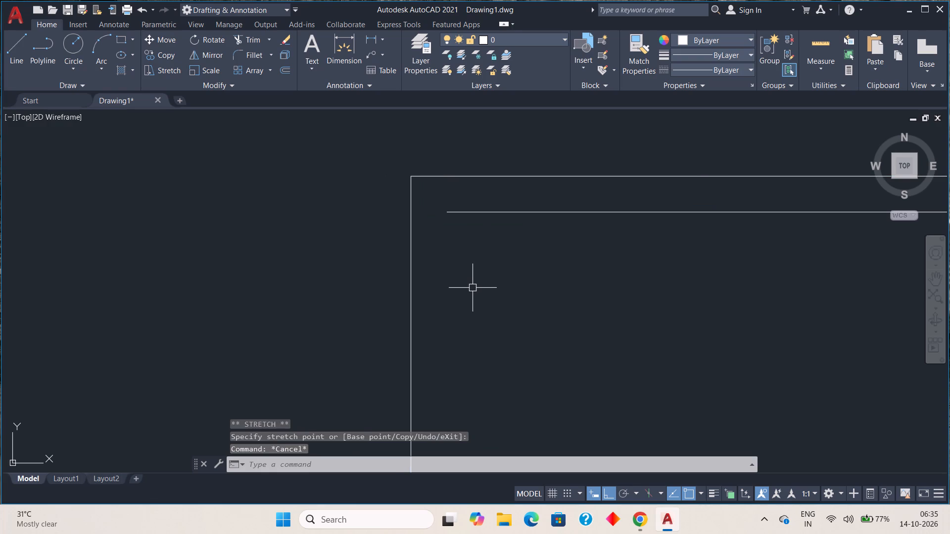
# Stretch the upper end of the room's left line up to the left end of the top exterior wall's inner line.
pyautogui.scroll(-3, 469, 294)
pyautogui.moveTo(476, 326); pyautogui.dragTo(477, 260, button='middle')
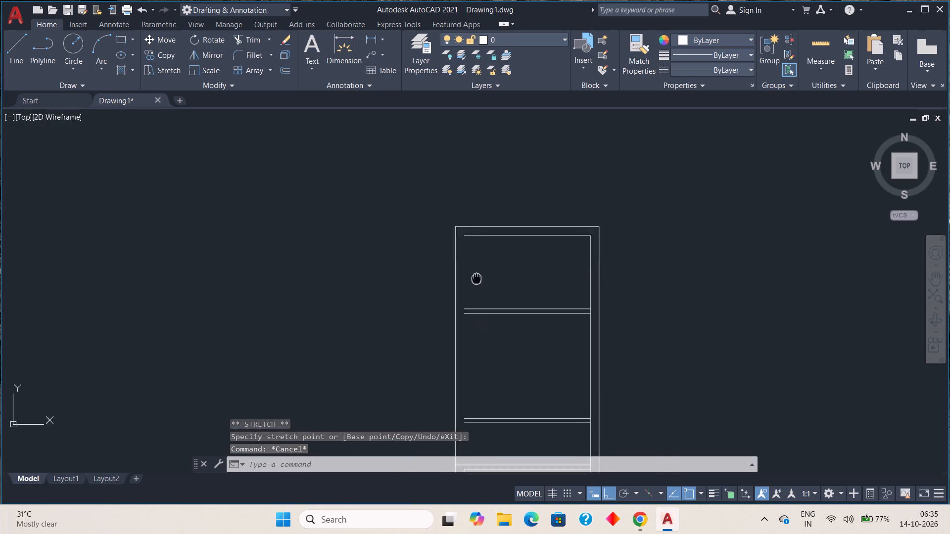
pyautogui.moveTo(477, 260); pyautogui.dragTo(482, 167, button='middle')
pyautogui.scroll(1, 468, 362)
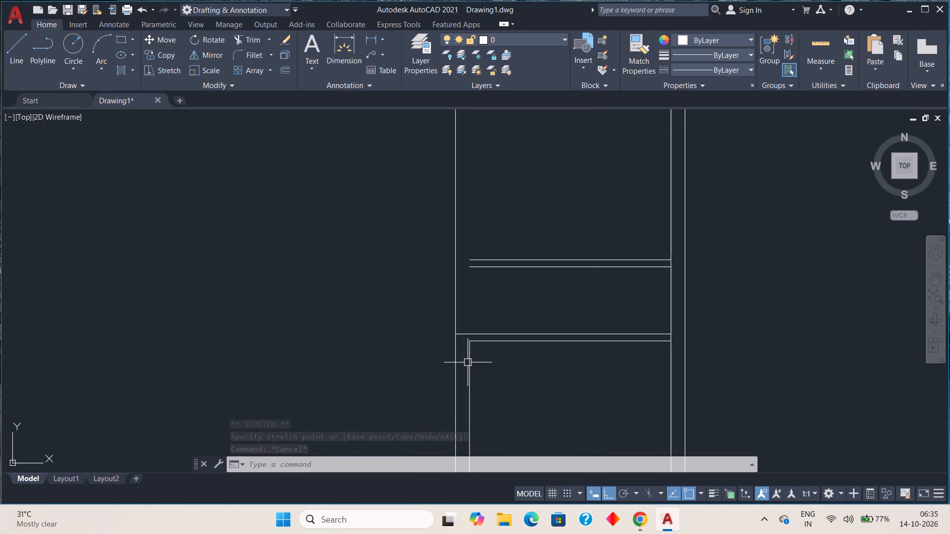
pyautogui.click(468, 362)
pyautogui.click(470, 340)
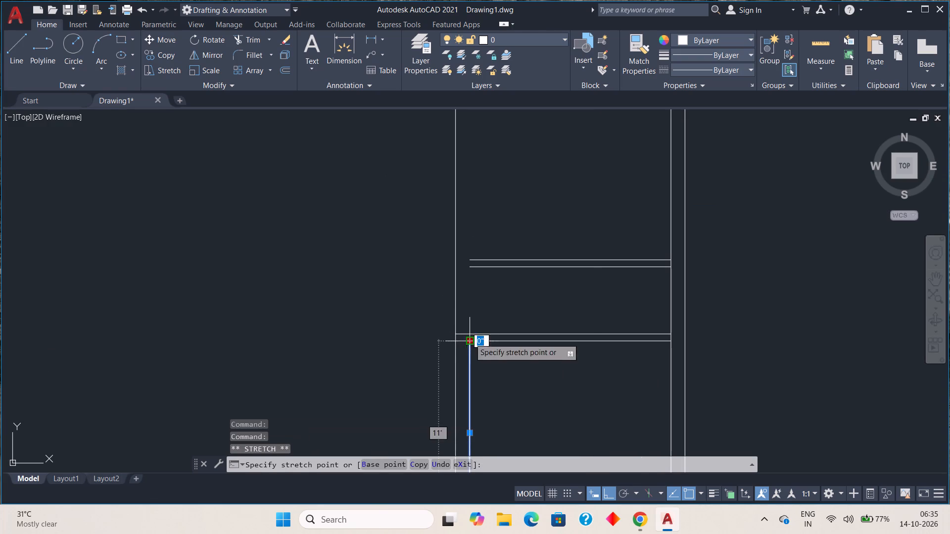
pyautogui.scroll(-1, 471, 190)
pyautogui.moveTo(469, 194); pyautogui.dragTo(452, 351, button='middle')
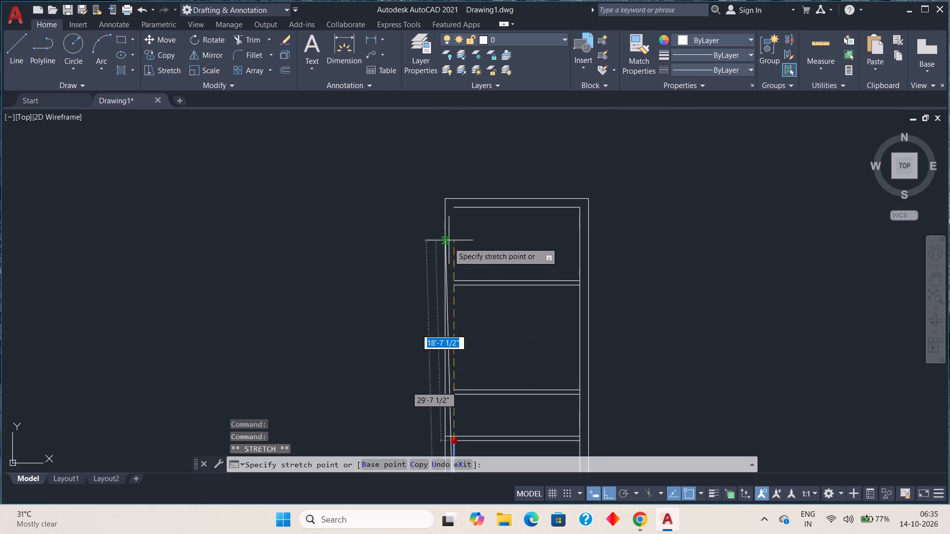
pyautogui.click(456, 207)
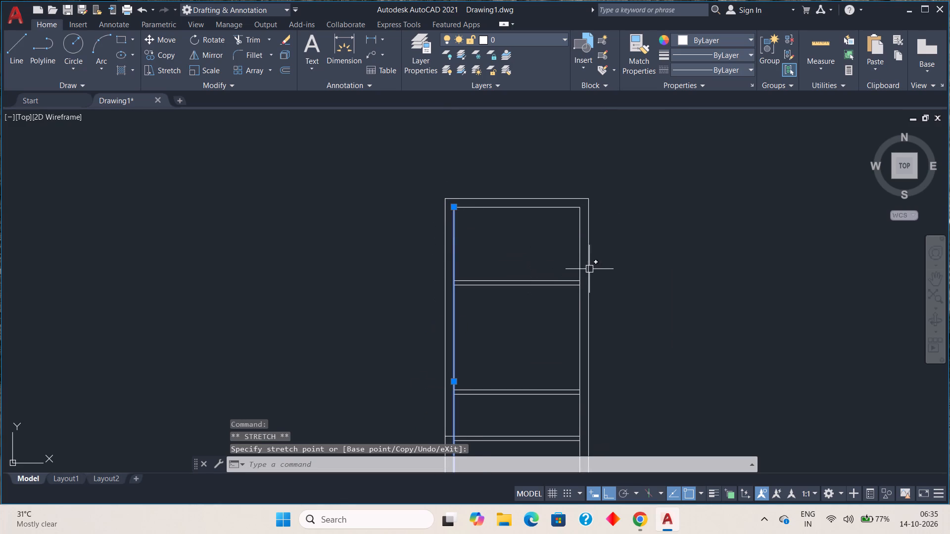
pyautogui.press('Escape')
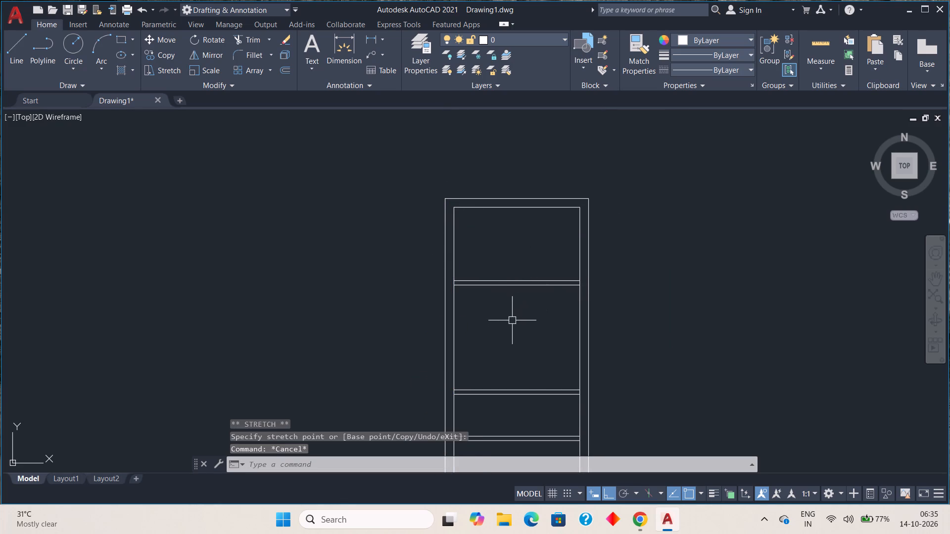
# Extend the bottom room's top line and both lines of the two partition walls above it to the outer left wall line.
pyautogui.moveTo(501, 368); pyautogui.dragTo(505, 250, button='middle')
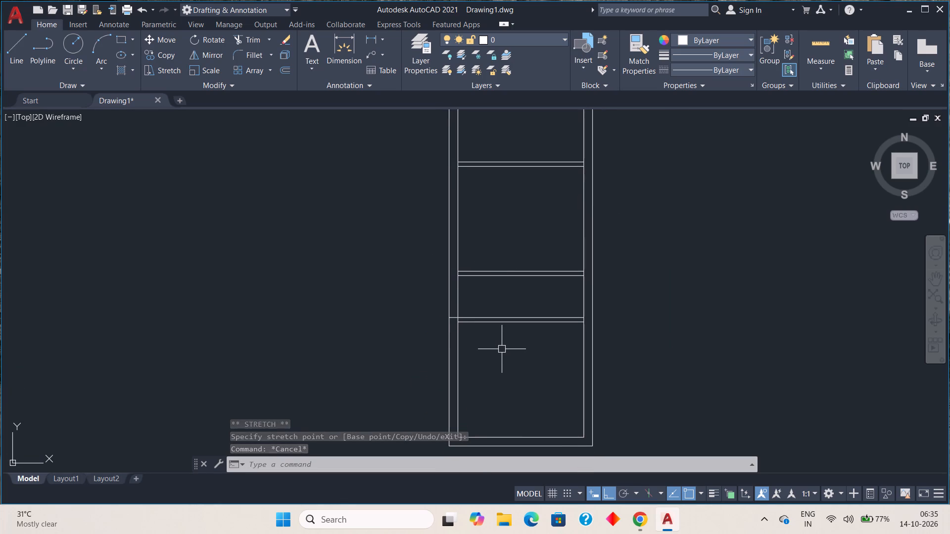
pyautogui.press('e')
pyautogui.write('x')
pyautogui.press('space')
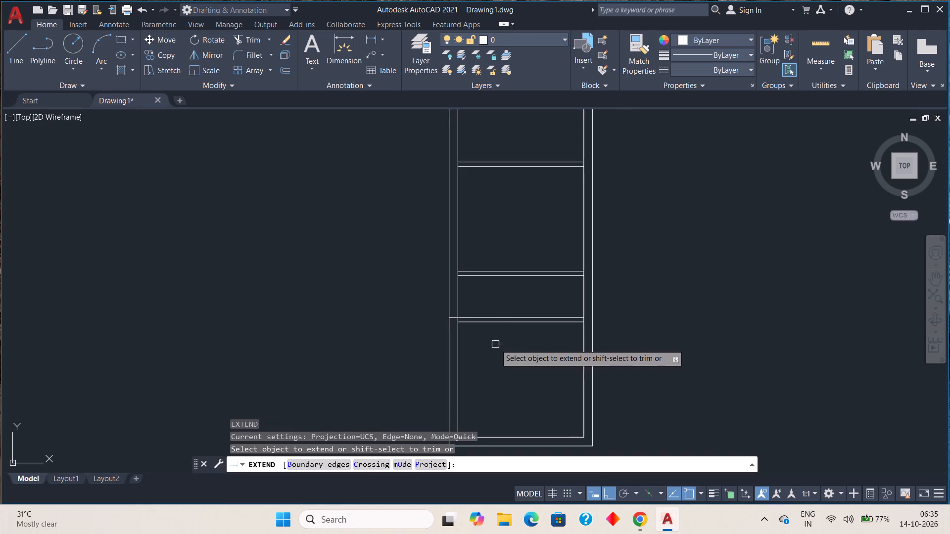
pyautogui.click(495, 323)
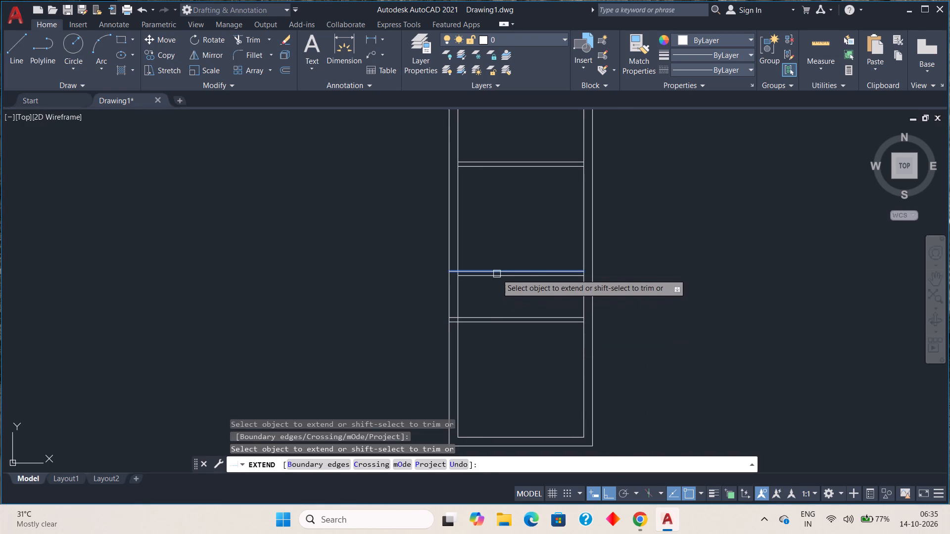
pyautogui.click(497, 274)
pyautogui.click(497, 275)
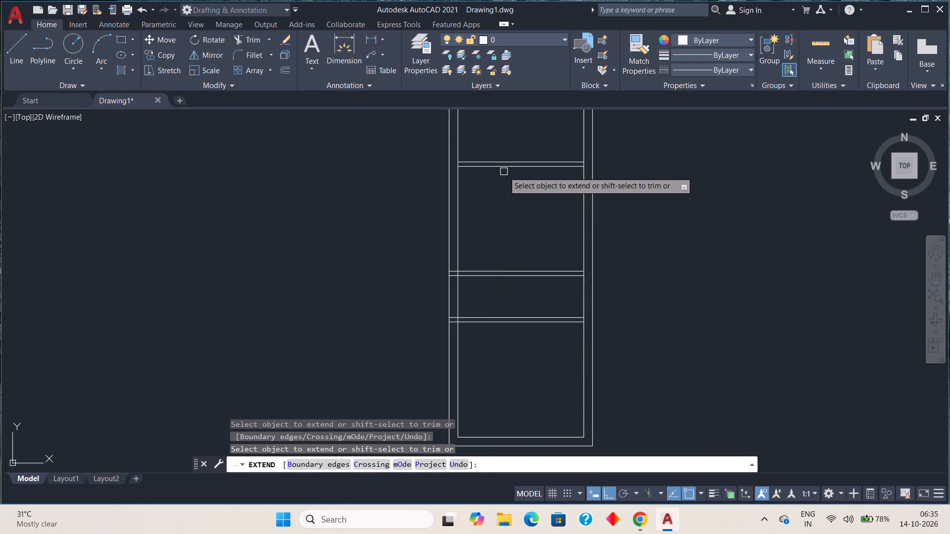
pyautogui.click(505, 169)
pyautogui.click(505, 163)
# Extend the top exterior wall's inner line and the room's bottom line to the outer left wall line, and end the Extend command.
pyautogui.moveTo(505, 169); pyautogui.dragTo(504, 204, button='middle')
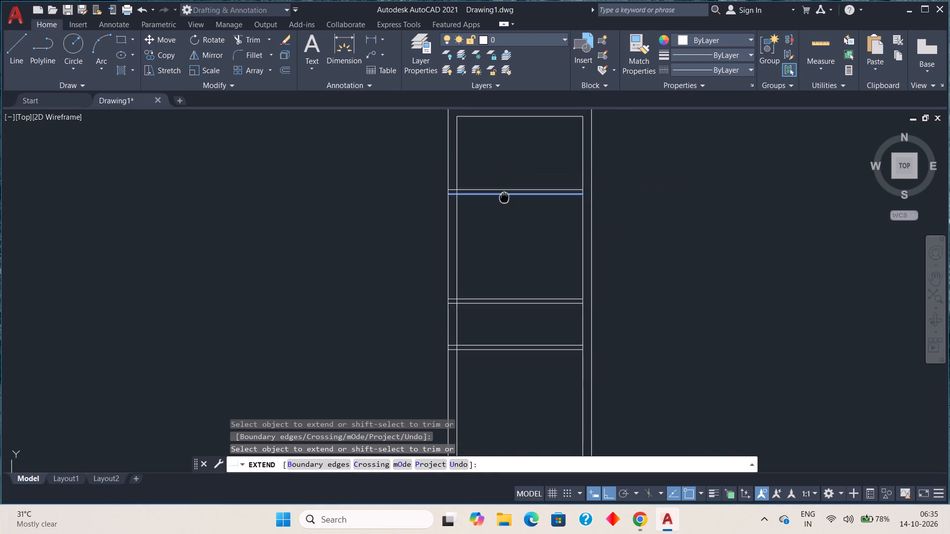
pyautogui.moveTo(504, 204); pyautogui.dragTo(497, 289, button='middle')
pyautogui.click(497, 207)
pyautogui.scroll(-2, 486, 285)
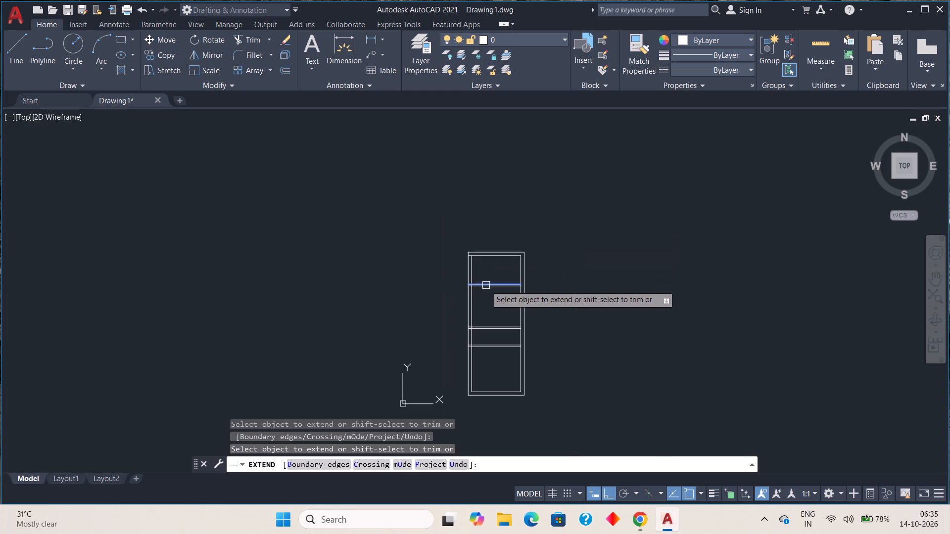
pyautogui.moveTo(489, 323); pyautogui.dragTo(505, 216, button='middle')
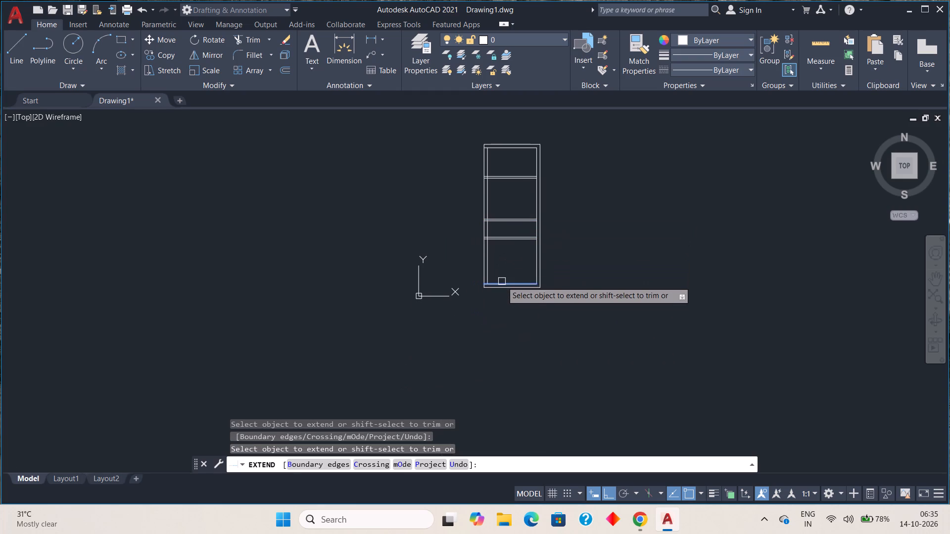
pyautogui.click(502, 281)
pyautogui.press('Escape')
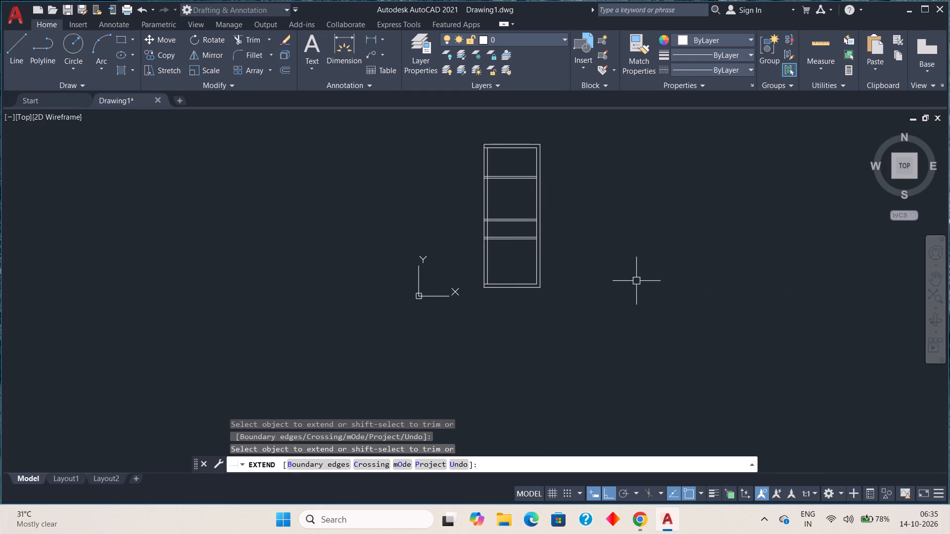
pyautogui.press('Escape')
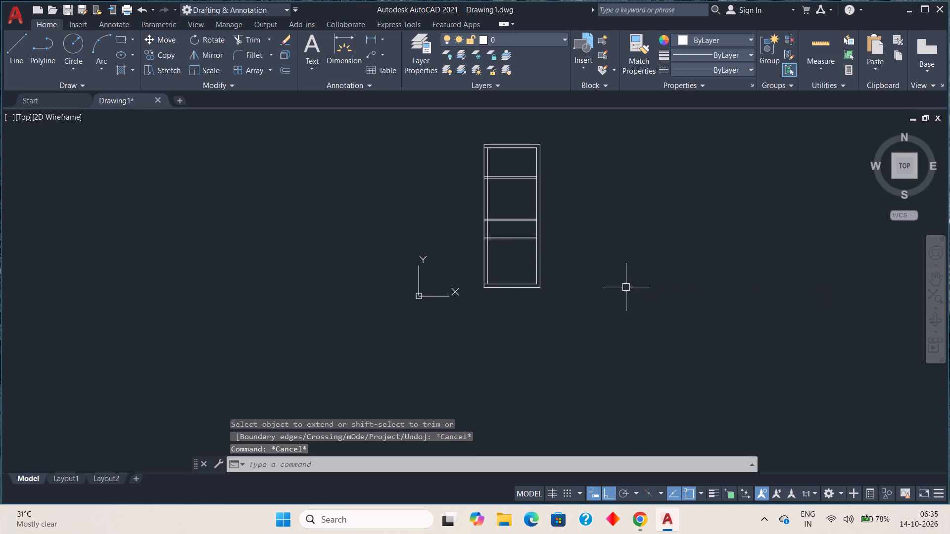
# Offset the right wall's inner line 7' to the left, into the rooms.
pyautogui.moveTo(571, 277); pyautogui.dragTo(610, 307, button='middle')
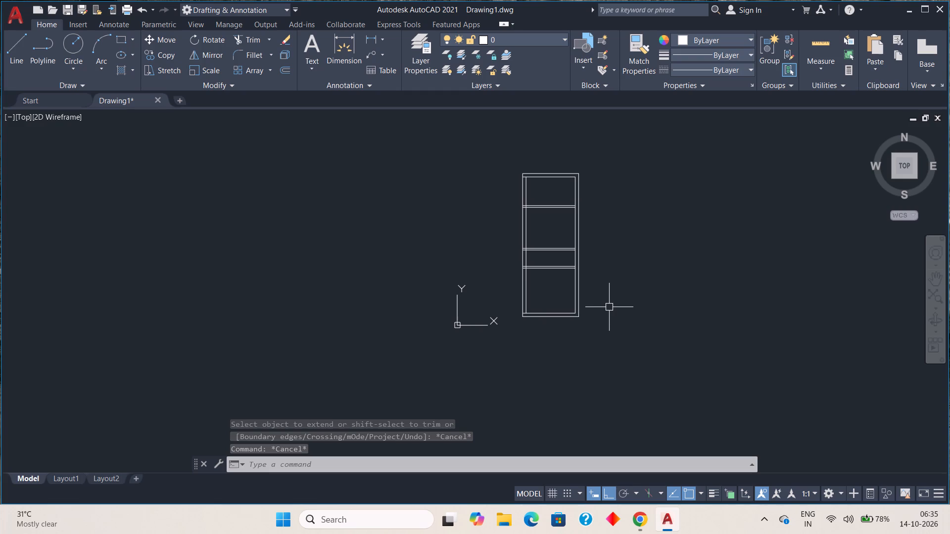
pyautogui.press('o')
pyautogui.press('space')
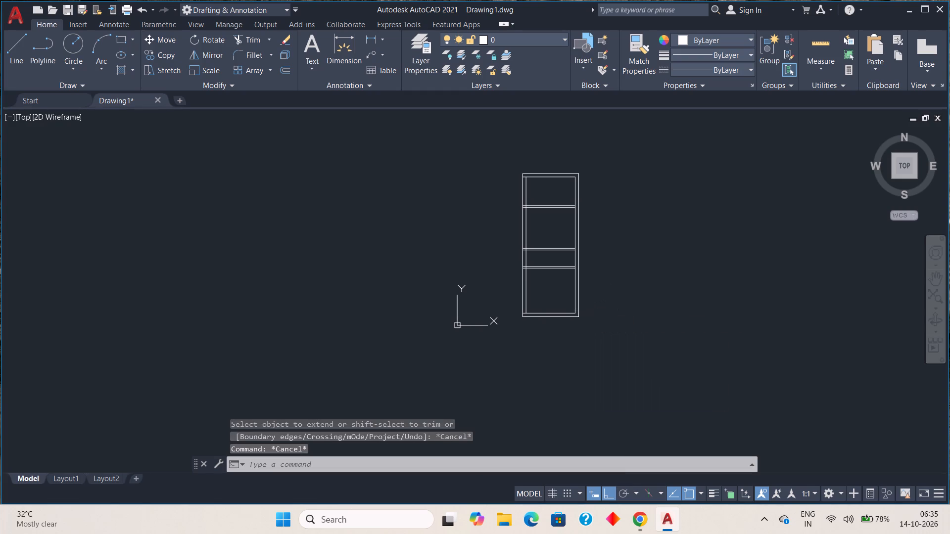
pyautogui.press('7')
pyautogui.press("'")
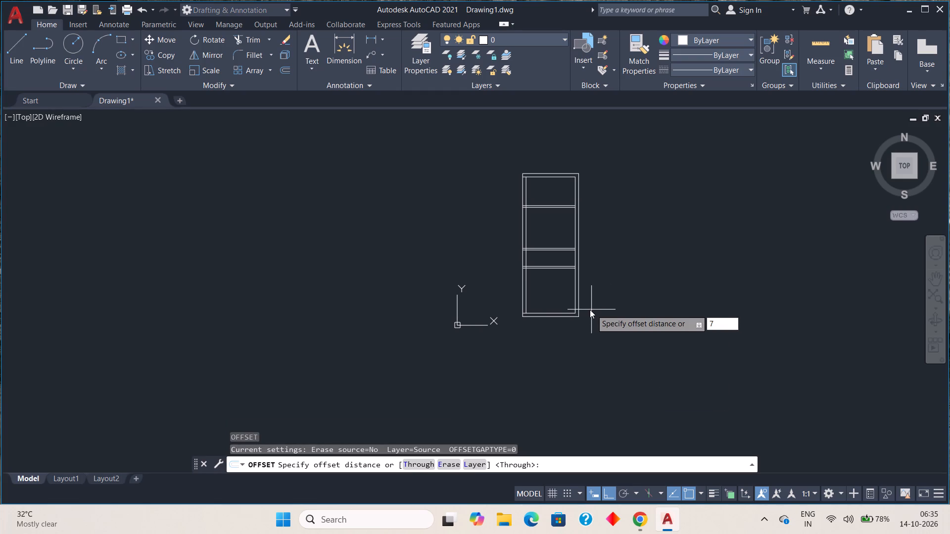
pyautogui.press('Return')
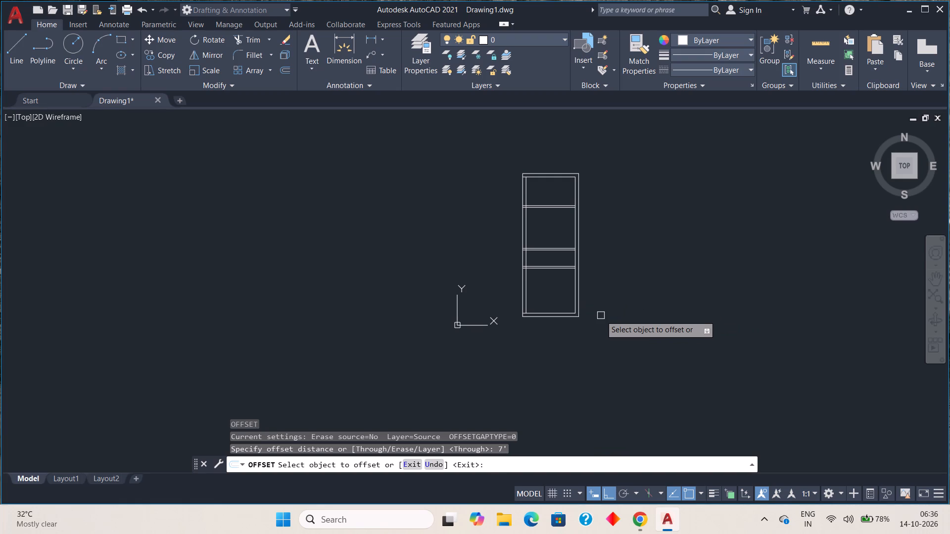
pyautogui.scroll(3, 570, 260)
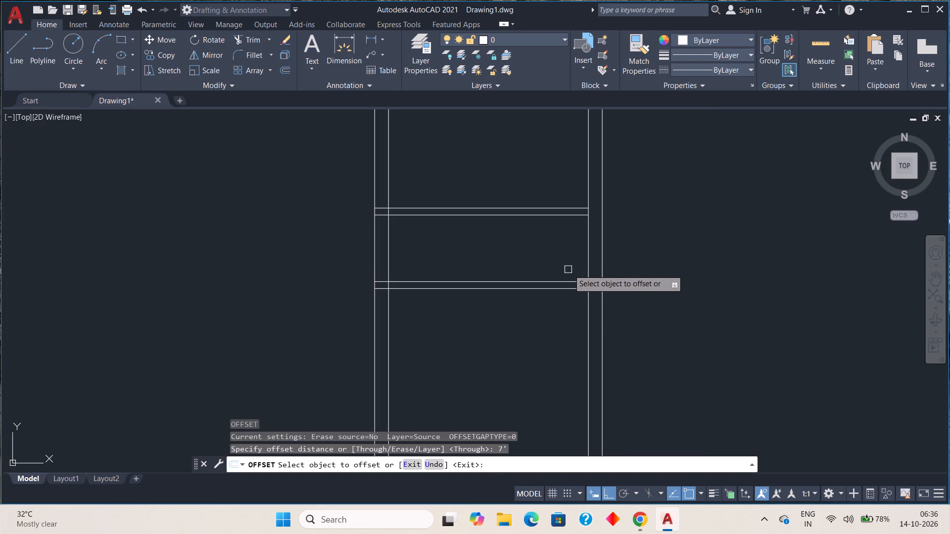
pyautogui.click(587, 254)
pyautogui.click(551, 252)
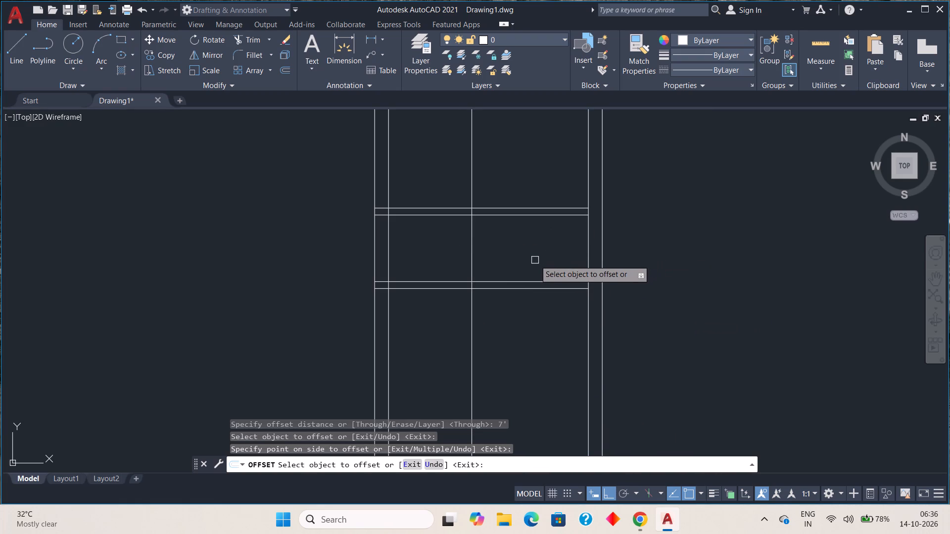
# Offset the new vertical line 5" further left to form a partition wall, and end the Offset command.
pyautogui.click(473, 248)
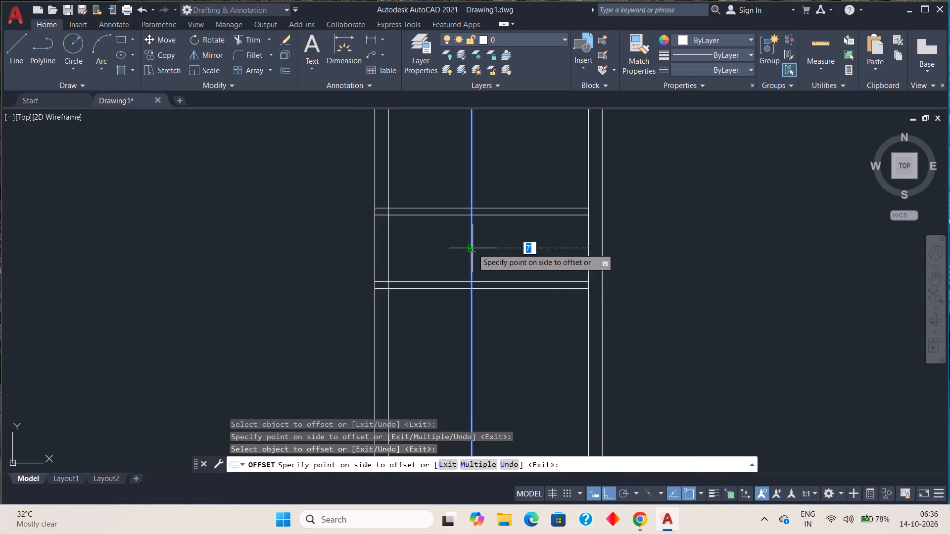
pyautogui.press('5')
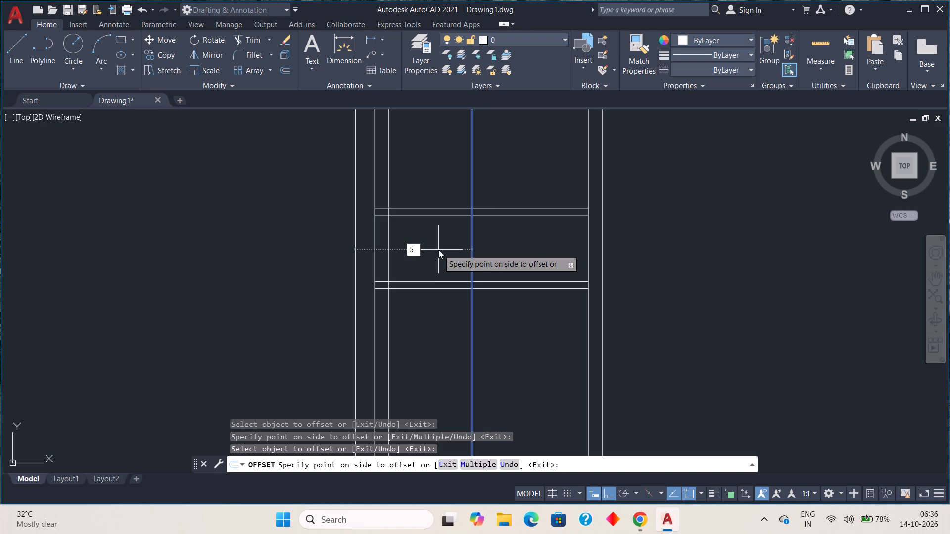
pyautogui.hotkey('shift', '"')
pyautogui.press('Return')
pyautogui.press('Escape')
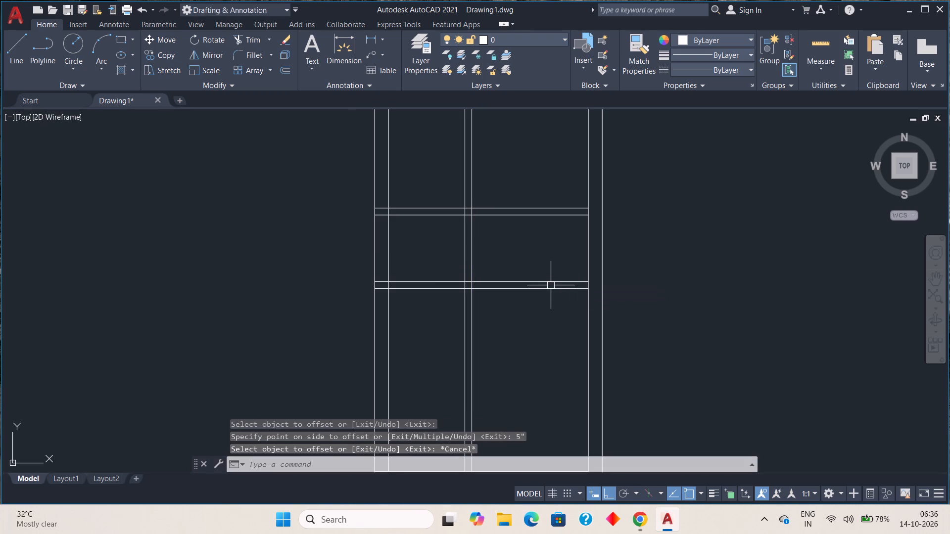
# Trim both lines of the new vertical partition out of the bottom room, the large middle room and the top room.
pyautogui.scroll(-1, 550, 290)
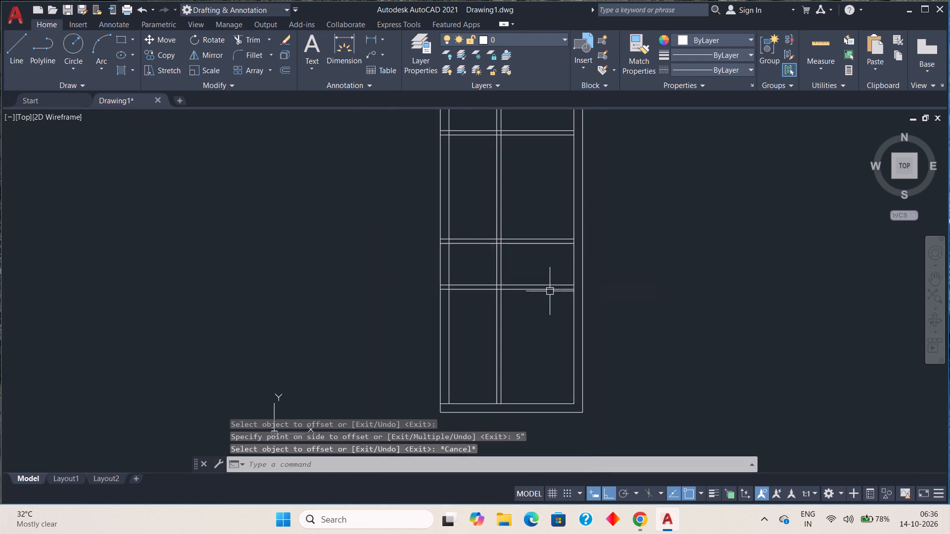
pyautogui.moveTo(550, 294); pyautogui.dragTo(590, 261, button='middle')
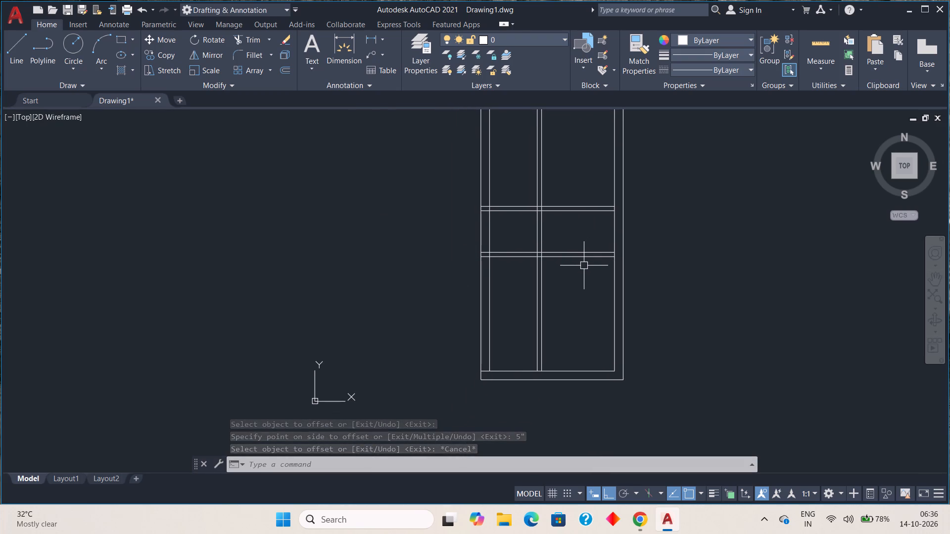
pyautogui.click(240, 37)
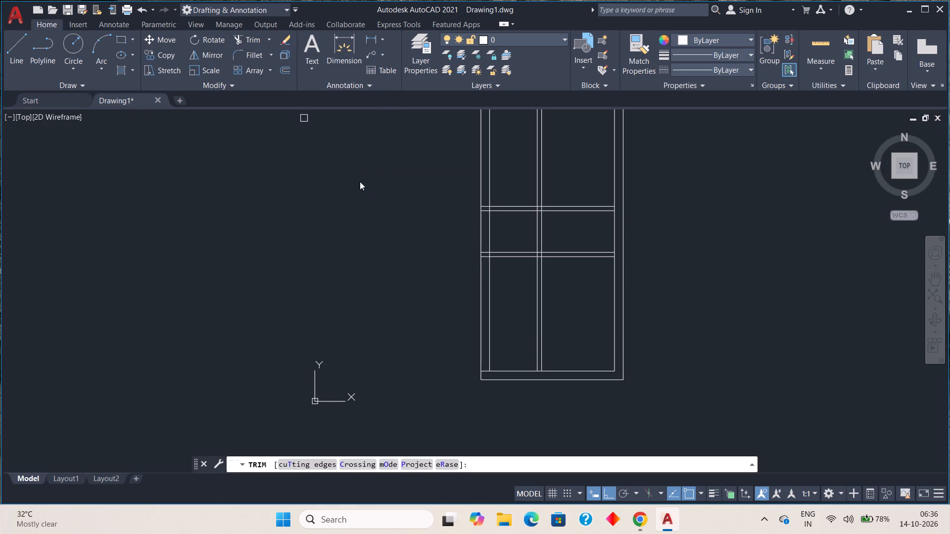
pyautogui.moveTo(554, 314); pyautogui.dragTo(532, 315)
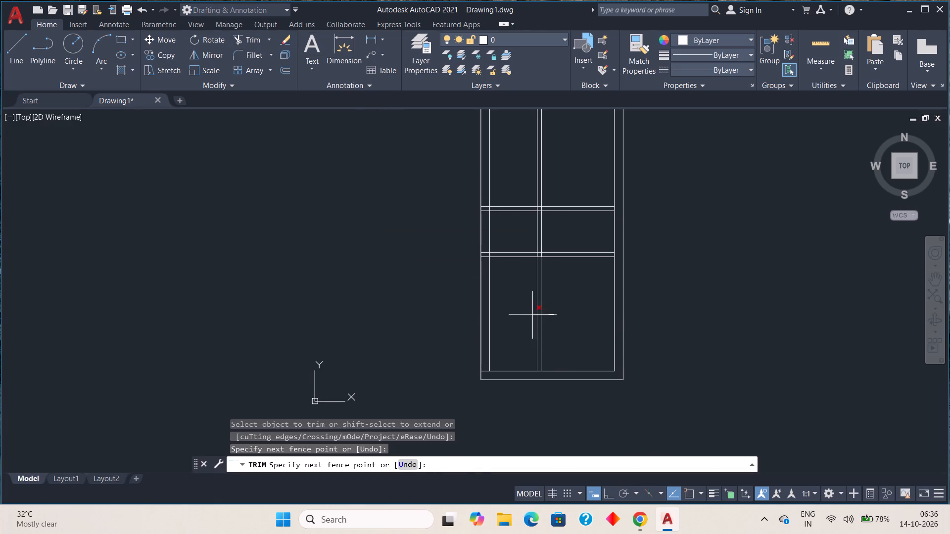
pyautogui.moveTo(532, 315); pyautogui.dragTo(531, 315)
pyautogui.moveTo(545, 291); pyautogui.dragTo(538, 355, button='middle')
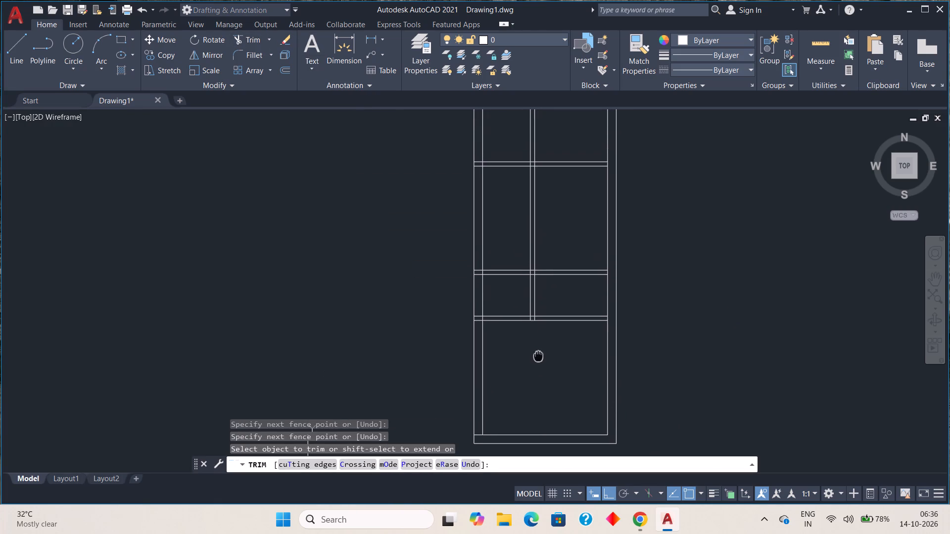
pyautogui.moveTo(538, 355); pyautogui.dragTo(538, 356, button='middle')
pyautogui.moveTo(520, 238); pyautogui.dragTo(553, 240)
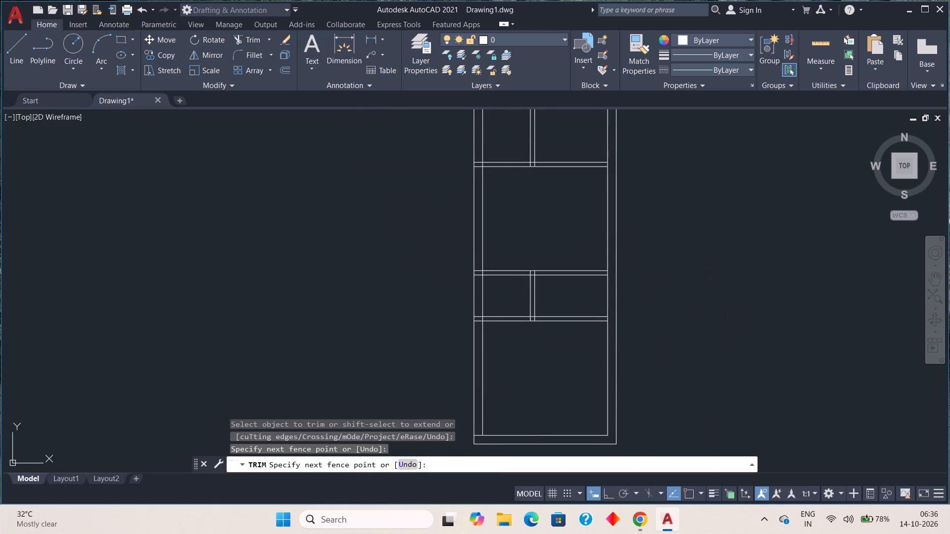
pyautogui.moveTo(549, 215); pyautogui.dragTo(553, 308, button='middle')
pyautogui.moveTo(524, 226); pyautogui.dragTo(551, 226)
# Trim both left wall lines beside the narrow partitioned space, and the outer left wall line along the large middle room and top room.
pyautogui.moveTo(544, 311); pyautogui.dragTo(553, 279, button='middle')
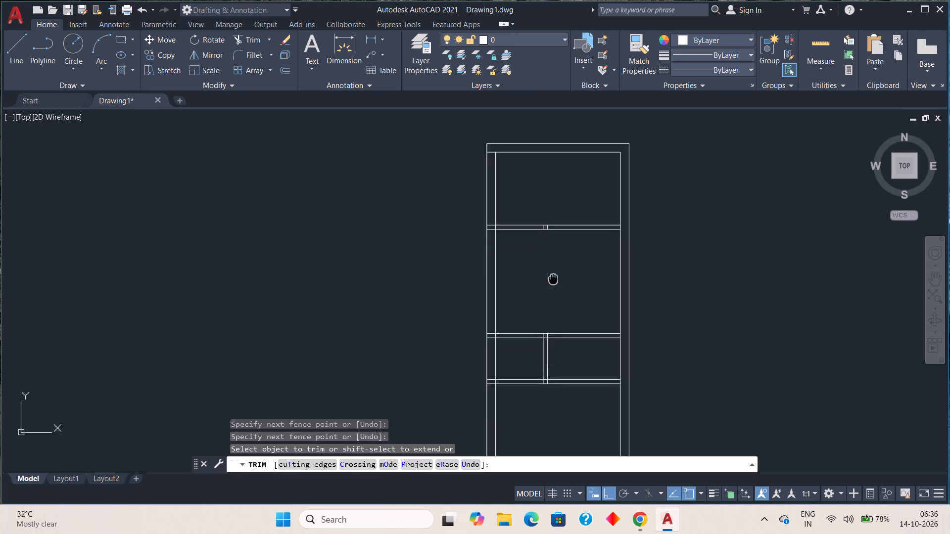
pyautogui.moveTo(553, 279); pyautogui.dragTo(569, 229, button='middle')
pyautogui.moveTo(528, 302); pyautogui.dragTo(488, 300)
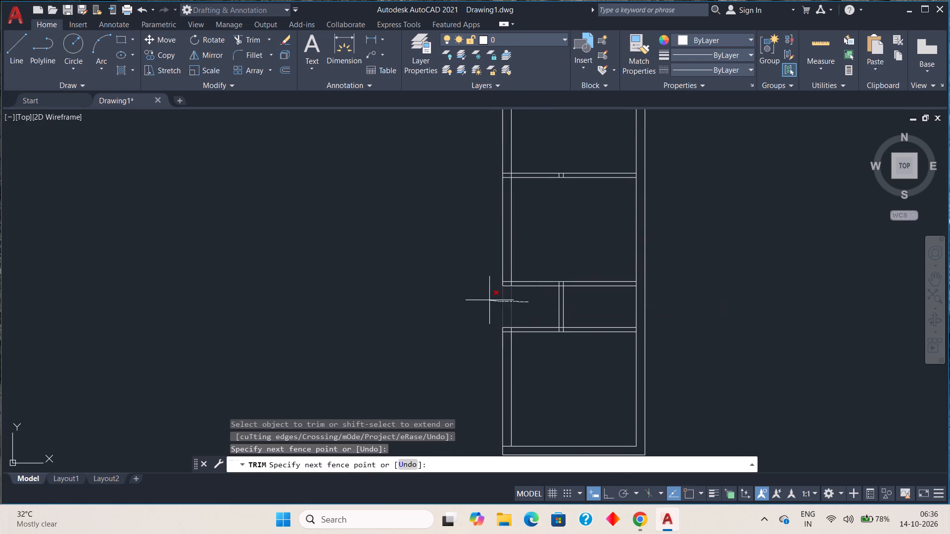
pyautogui.moveTo(488, 300); pyautogui.dragTo(487, 300)
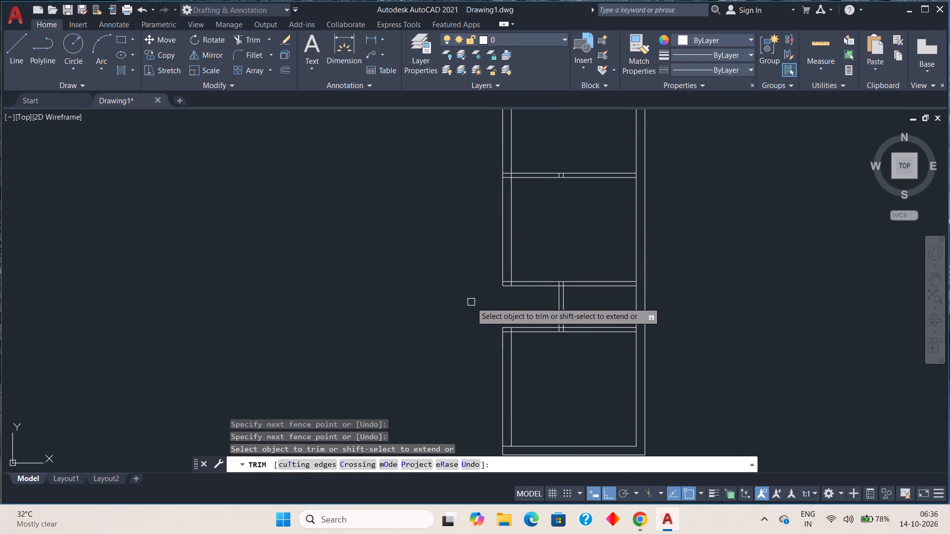
pyautogui.click(503, 246)
pyautogui.moveTo(541, 239); pyautogui.dragTo(535, 335, button='middle')
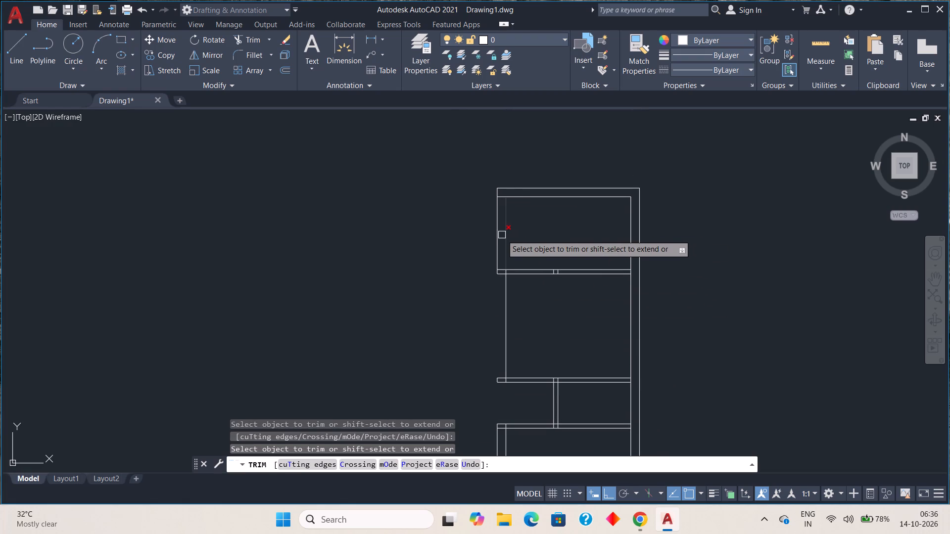
pyautogui.click(497, 237)
pyautogui.press('Escape')
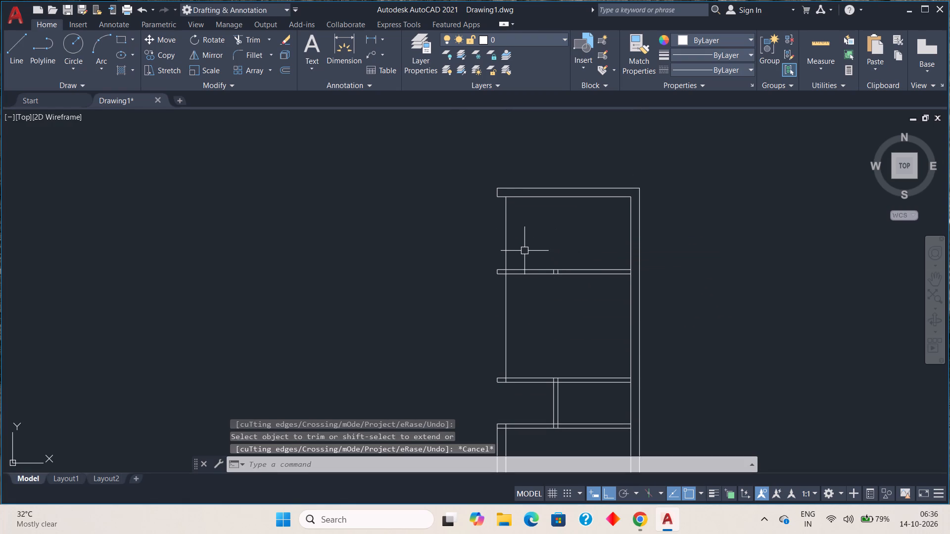
pyautogui.press('Escape')
# Offset the remaining left wall line of the top and middle rooms 5" outward, and end the Offset command.
pyautogui.press('o')
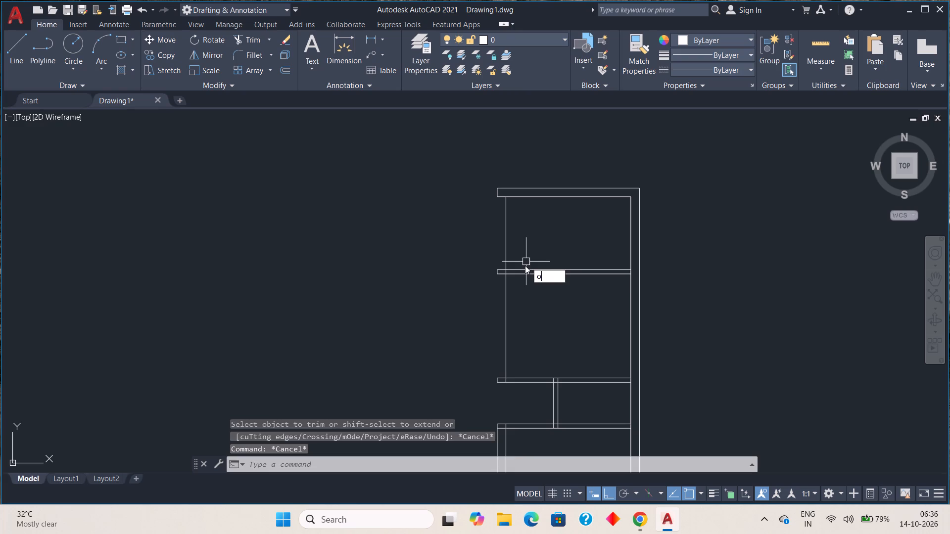
pyautogui.press('space')
pyautogui.press('5')
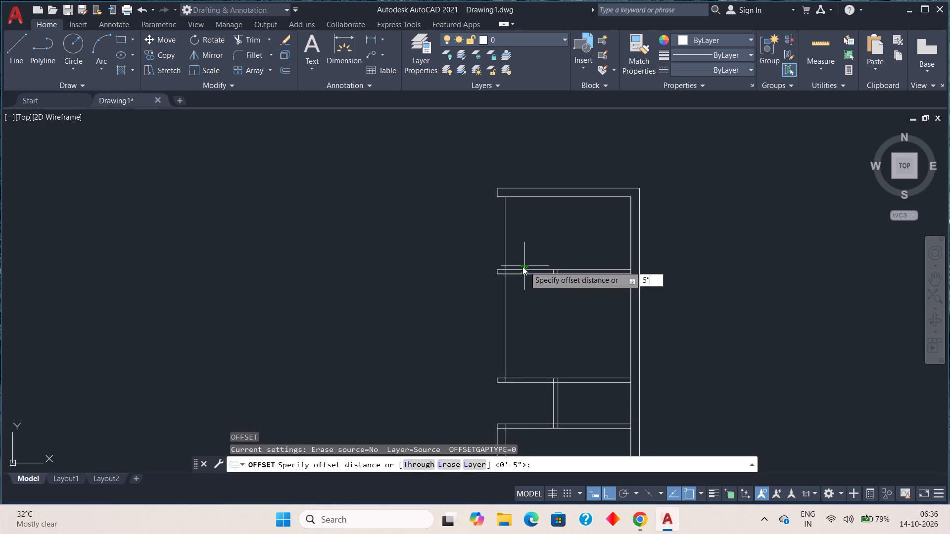
pyautogui.hotkey('shift', '"')
pyautogui.press('Return')
pyautogui.click(507, 291)
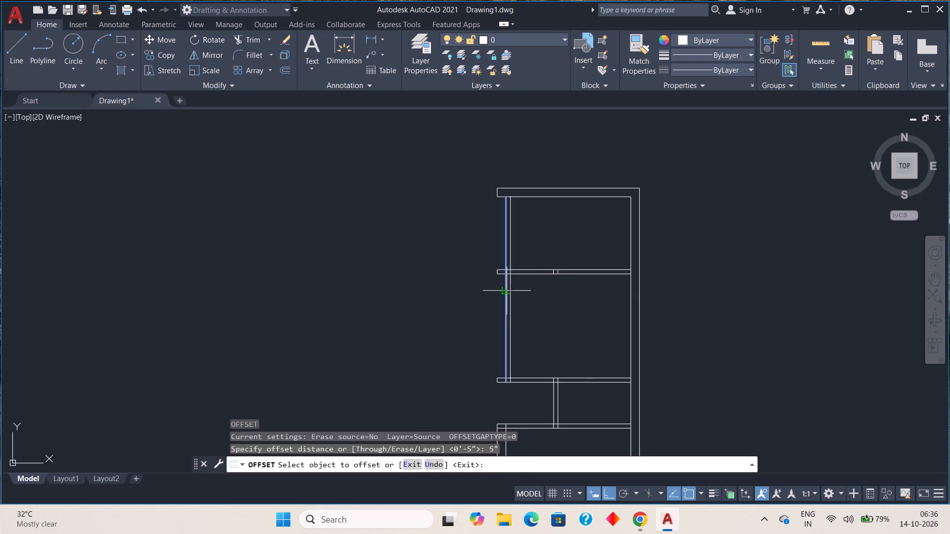
pyautogui.moveTo(486, 292); pyautogui.dragTo(479, 292)
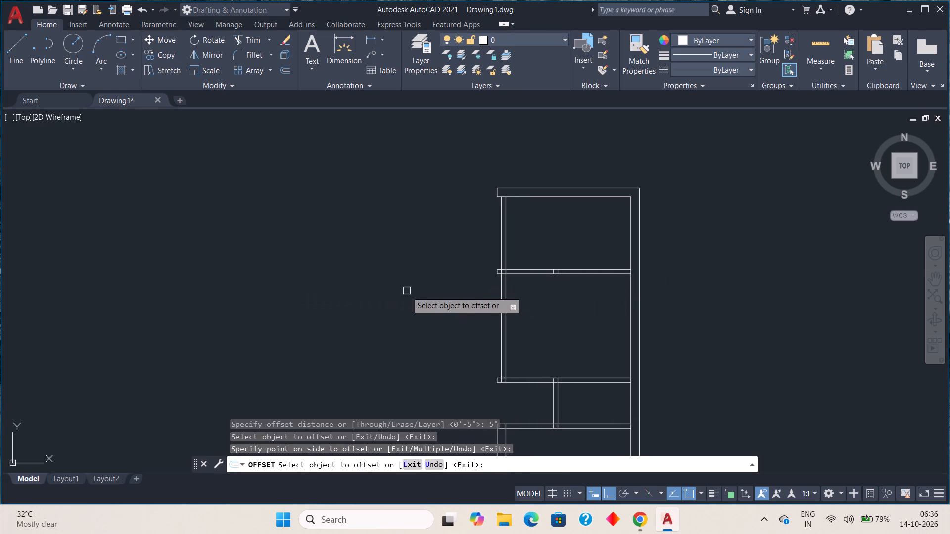
pyautogui.press('Escape')
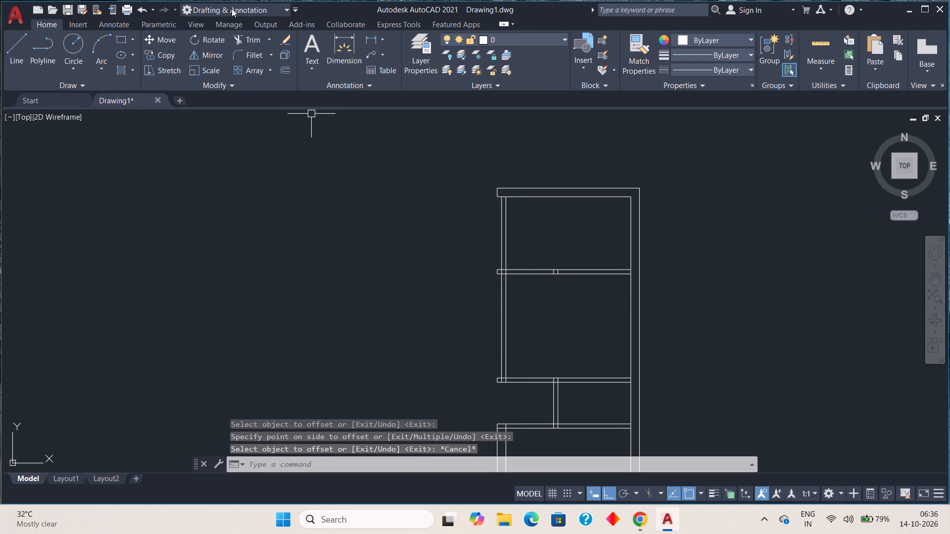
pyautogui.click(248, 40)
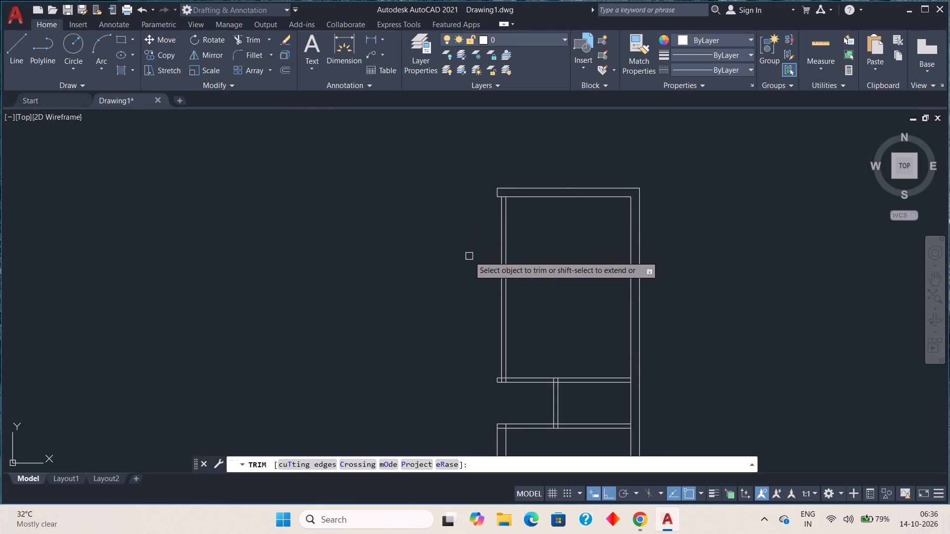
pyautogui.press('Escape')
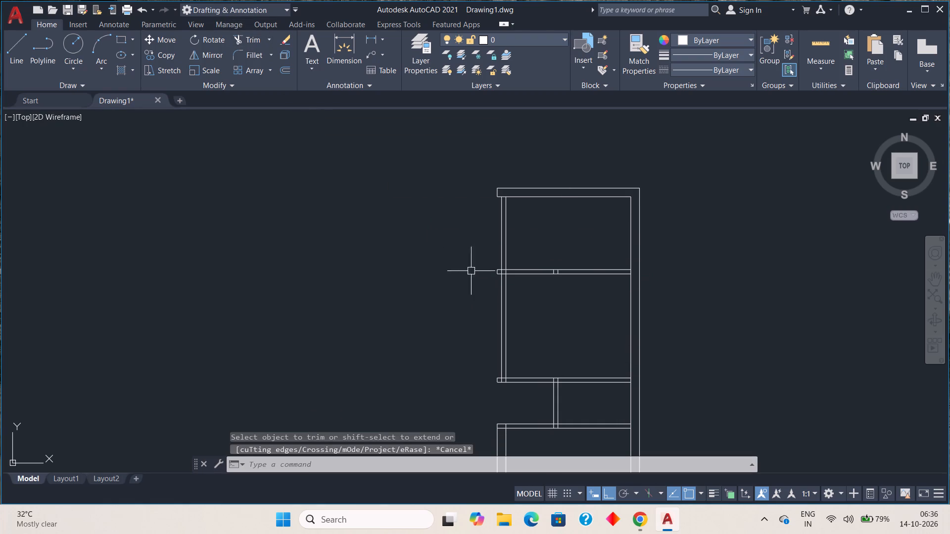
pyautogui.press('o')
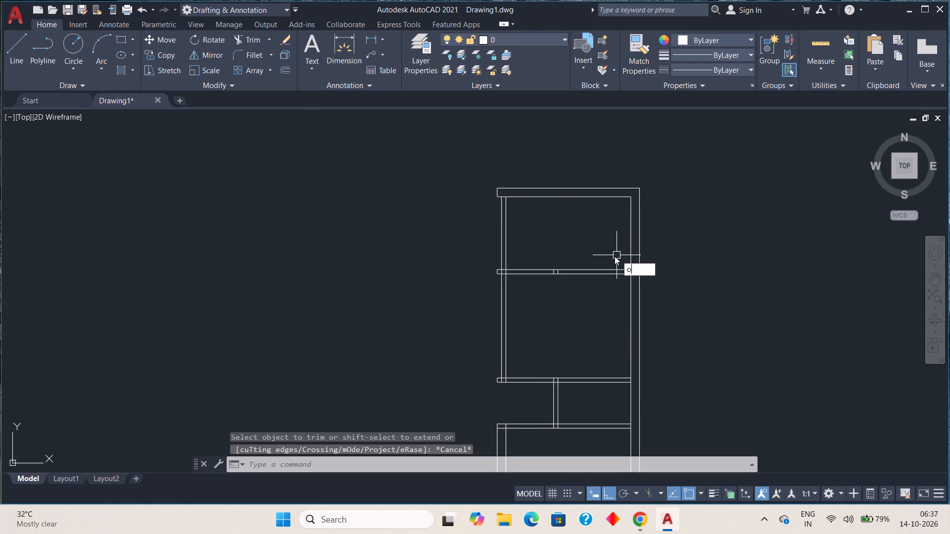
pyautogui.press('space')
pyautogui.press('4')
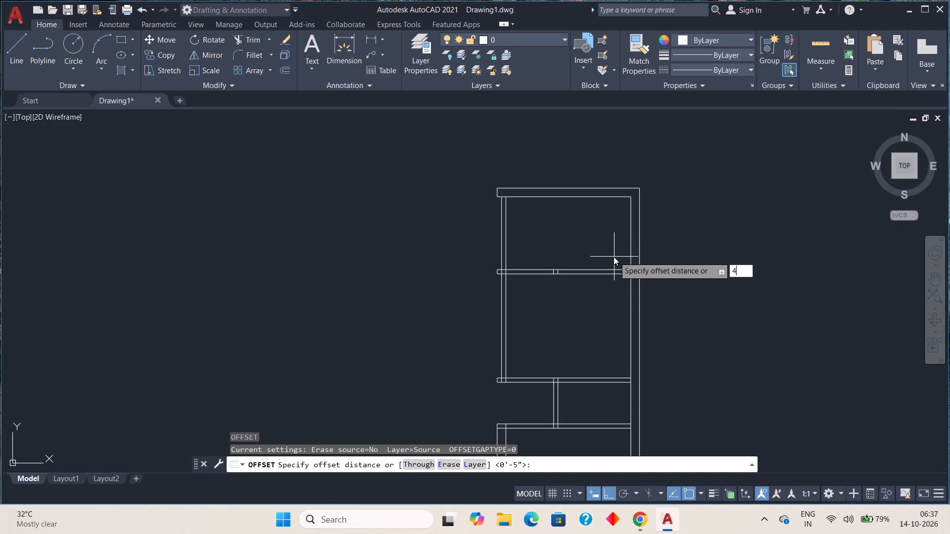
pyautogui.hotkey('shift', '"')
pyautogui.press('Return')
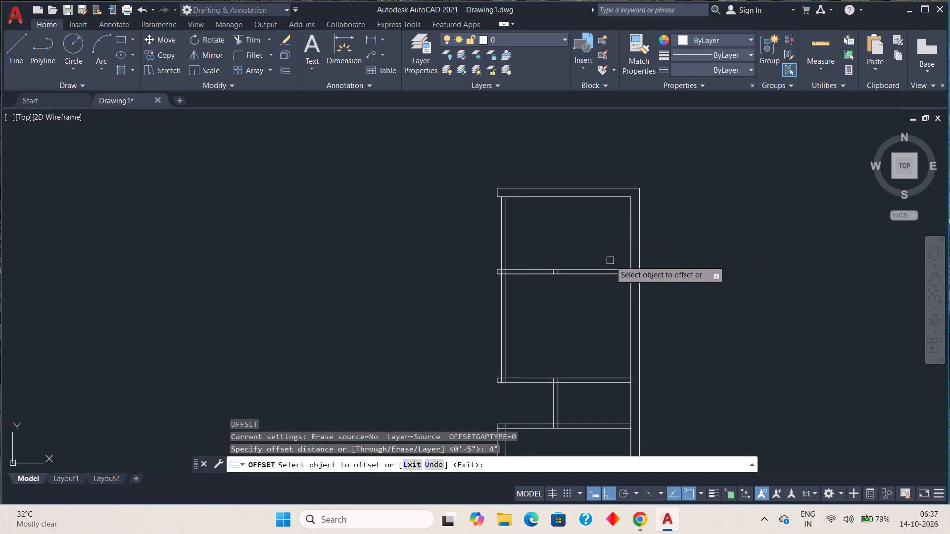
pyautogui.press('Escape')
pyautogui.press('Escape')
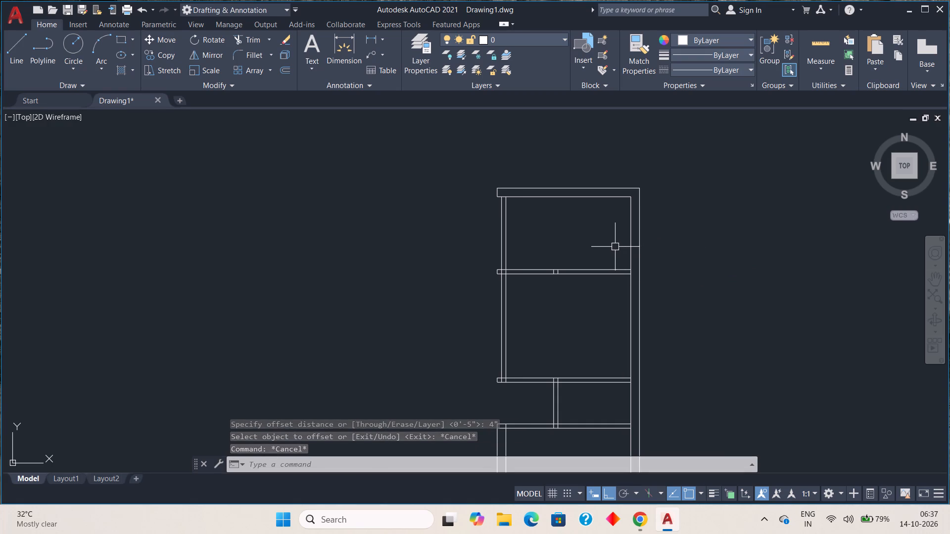
# Offset the right wall's inner line 4' to the left, into the top room.
pyautogui.press('o')
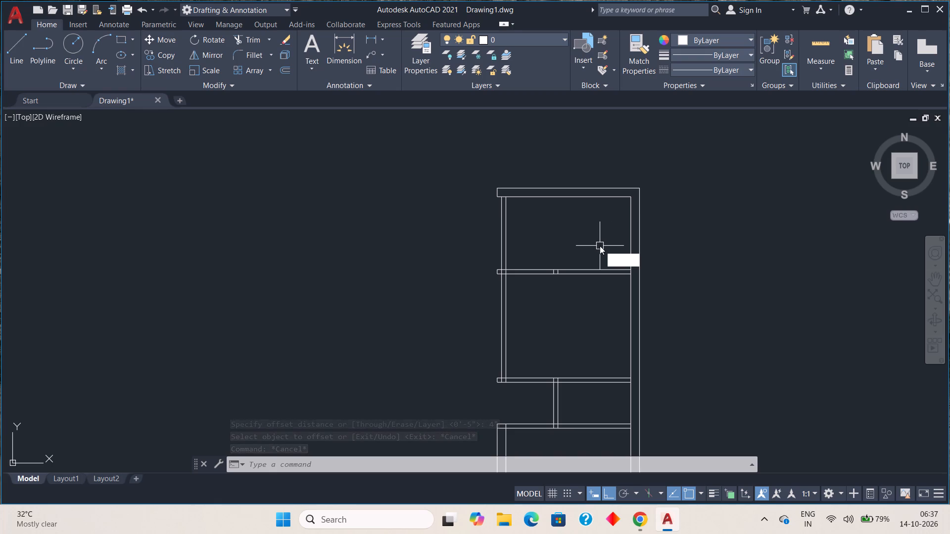
pyautogui.press('space')
pyautogui.write('4')
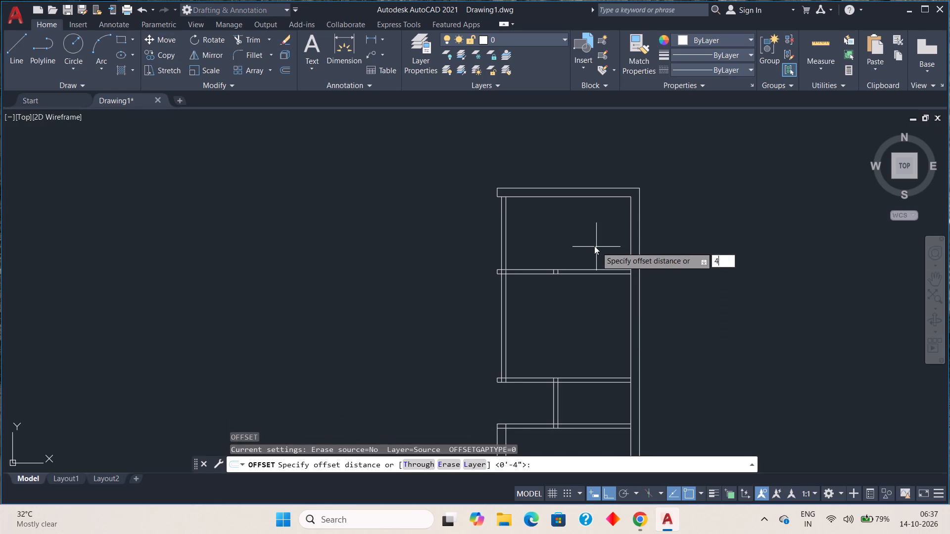
pyautogui.press("'")
pyautogui.press('Return')
pyautogui.click(630, 240)
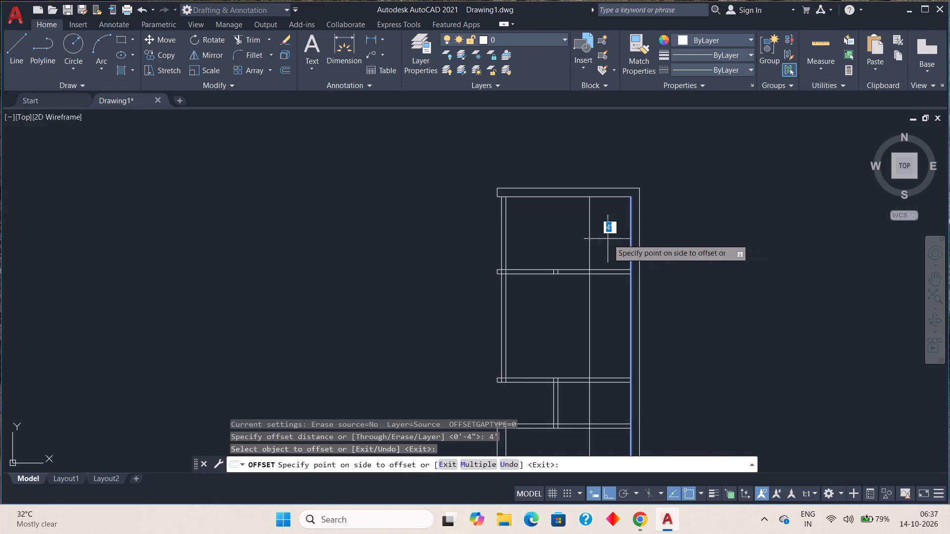
pyautogui.click(551, 235)
# Offset the new vertical line in the top room 5" to the left to form a partition, and end the Offset command.
pyautogui.click(589, 237)
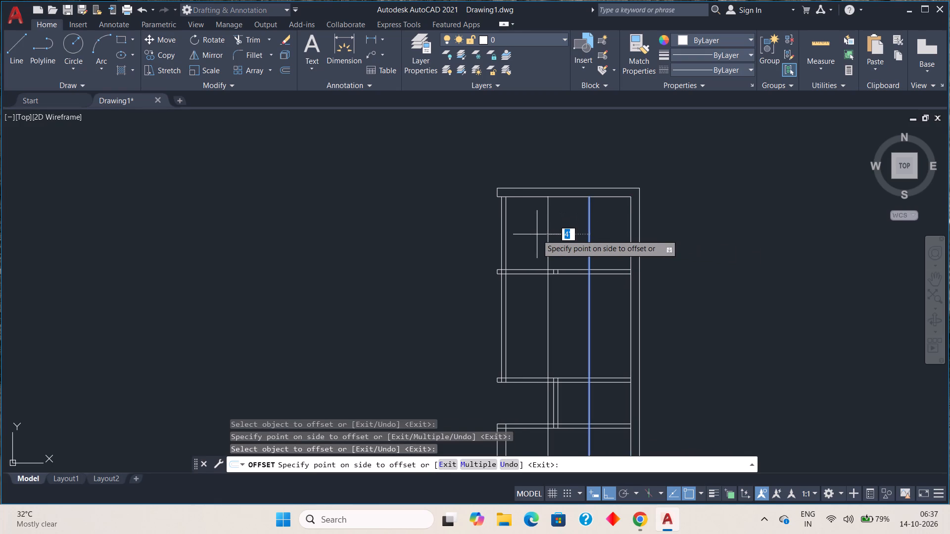
pyautogui.press('6')
pyautogui.press('BackSpace')
pyautogui.press('5')
pyautogui.hotkey('shift', '"')
pyautogui.press('Return')
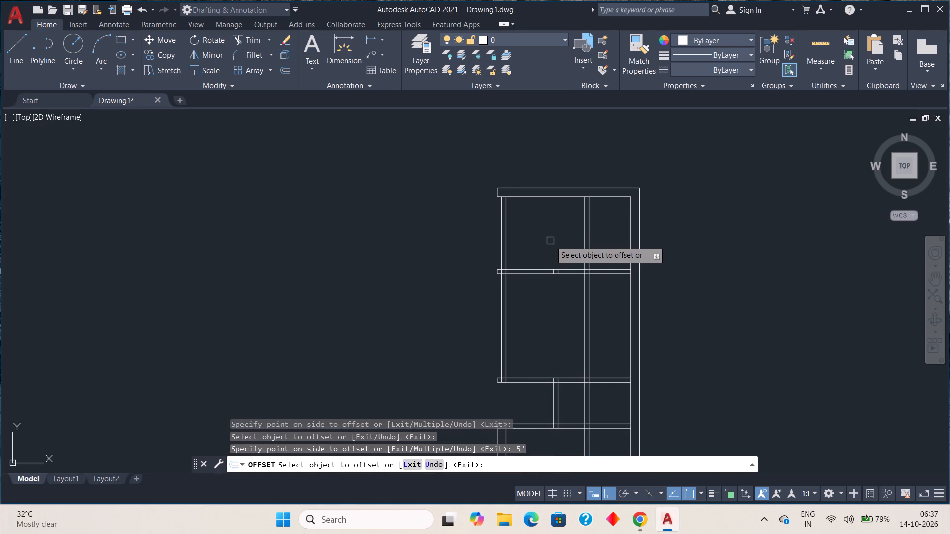
pyautogui.press('Escape')
# Trim both lines of the new partition out of the large middle room, the narrow partitioned space and the bottom room.
pyautogui.click(238, 40)
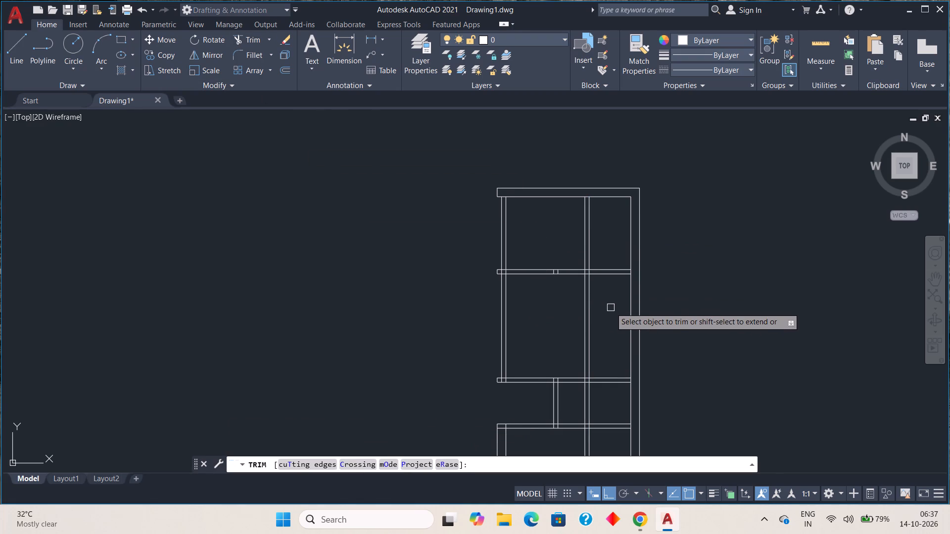
pyautogui.moveTo(604, 309); pyautogui.dragTo(581, 309)
pyautogui.moveTo(585, 340); pyautogui.dragTo(578, 244, button='middle')
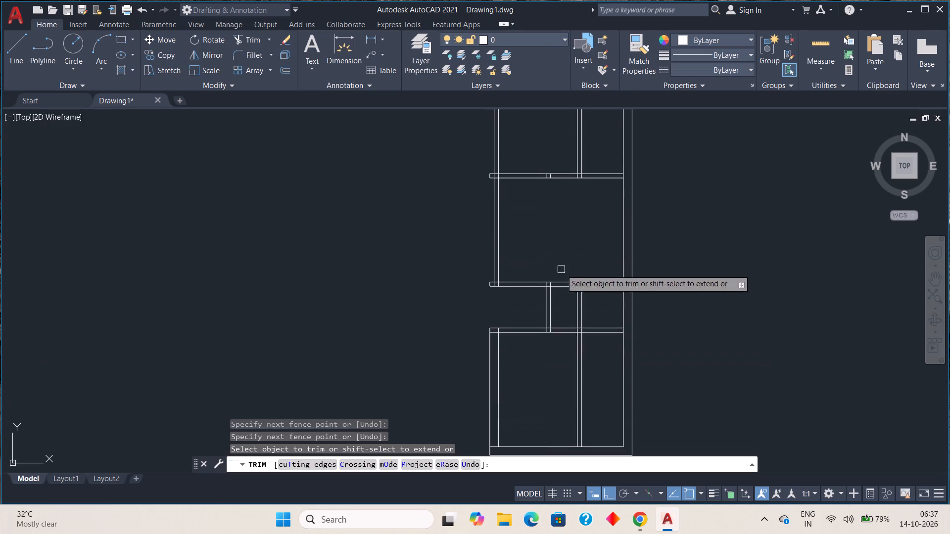
pyautogui.moveTo(596, 310); pyautogui.dragTo(573, 308)
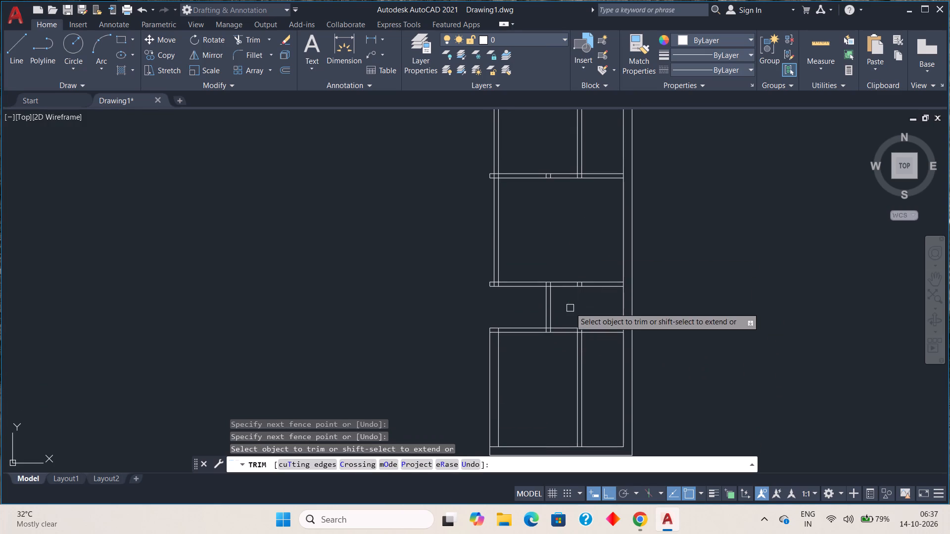
pyautogui.moveTo(599, 352); pyautogui.dragTo(569, 354)
# Trim the new partition's leftover short segments inside the two cross walls above and below the narrow partitioned space.
pyautogui.scroll(-2, 557, 362)
pyautogui.moveTo(557, 362); pyautogui.dragTo(556, 357, button='middle')
pyautogui.scroll(4, 557, 361)
pyautogui.moveTo(585, 323); pyautogui.dragTo(577, 368, button='middle')
pyautogui.scroll(2, 586, 359)
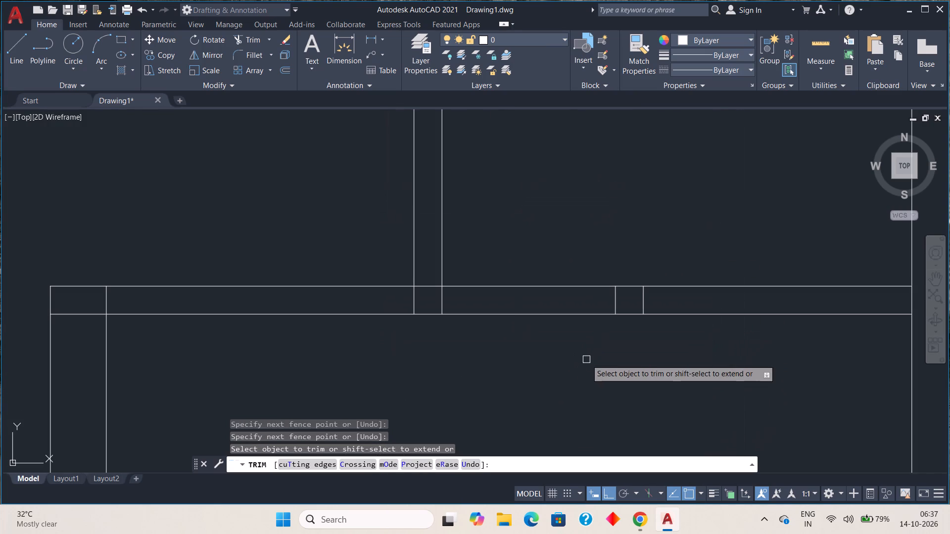
pyautogui.click(614, 300)
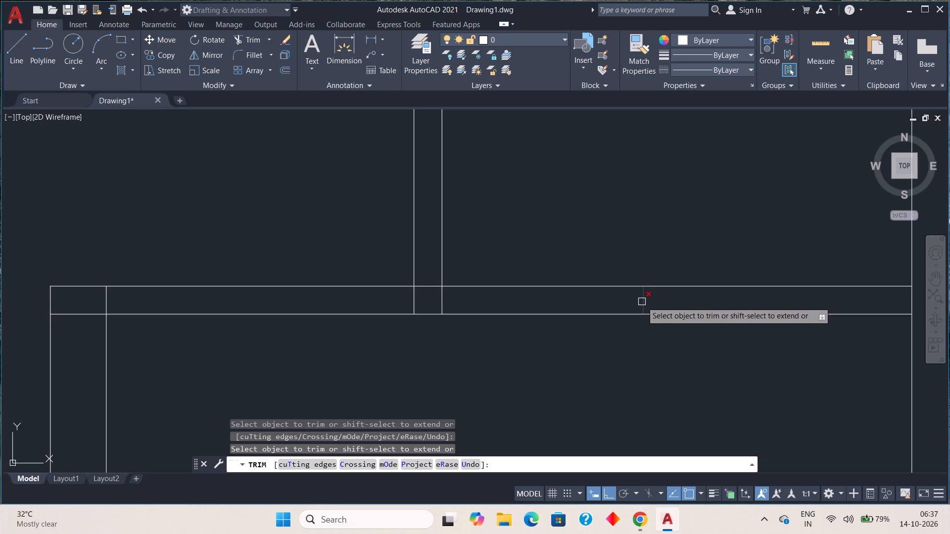
pyautogui.click(642, 302)
pyautogui.scroll(-2, 587, 288)
pyautogui.moveTo(599, 227); pyautogui.dragTo(583, 327, button='middle')
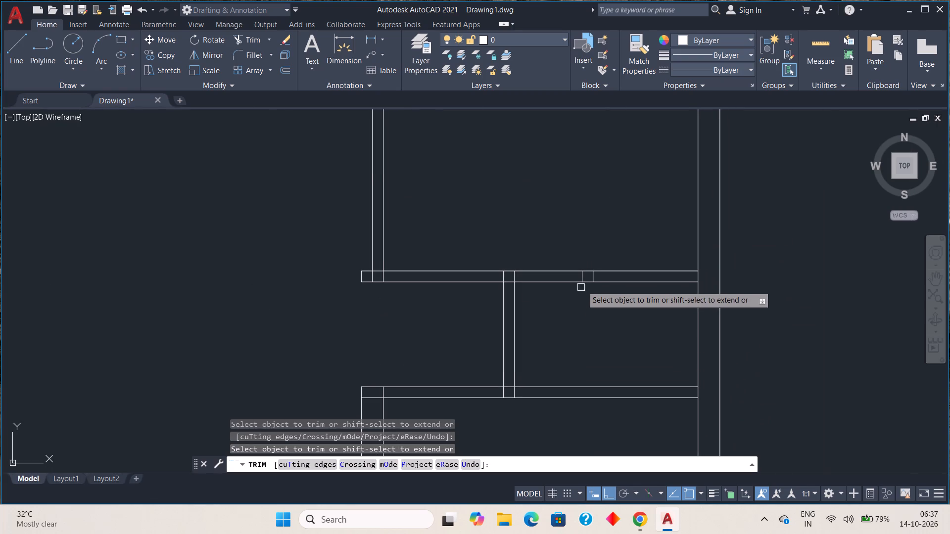
pyautogui.scroll(4, 580, 277)
pyautogui.click(580, 278)
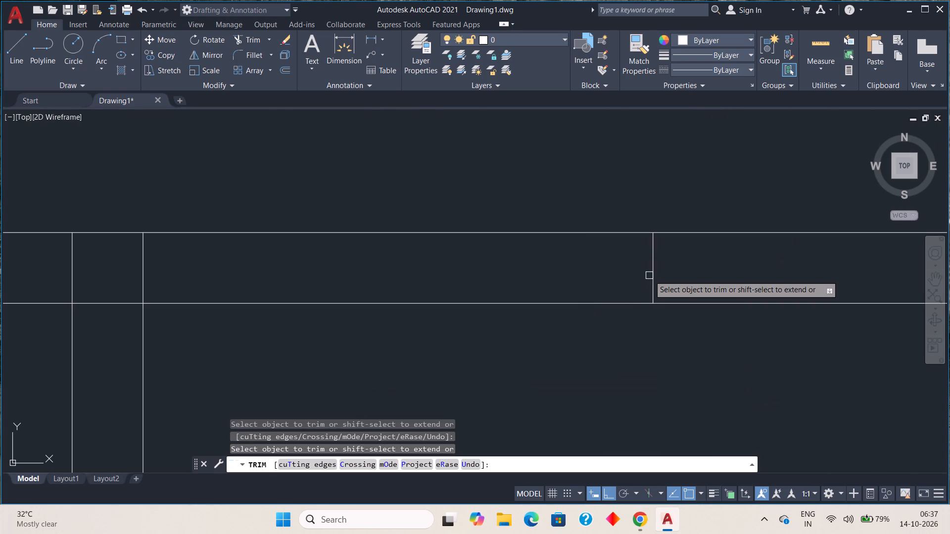
pyautogui.click(652, 273)
pyautogui.scroll(-5, 646, 276)
pyautogui.moveTo(618, 226); pyautogui.dragTo(606, 312, button='middle')
pyautogui.moveTo(562, 253); pyautogui.dragTo(580, 343, button='middle')
pyautogui.moveTo(573, 350); pyautogui.dragTo(622, 231, button='middle')
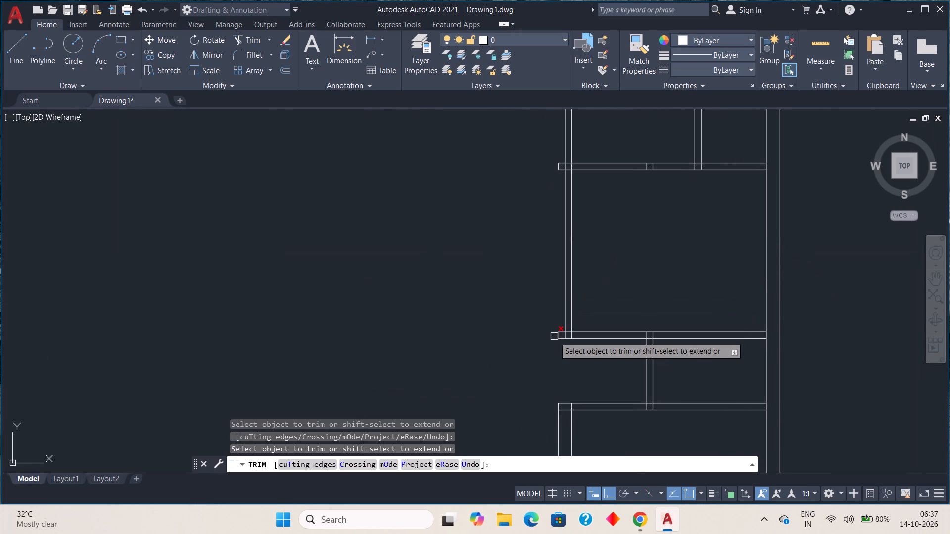
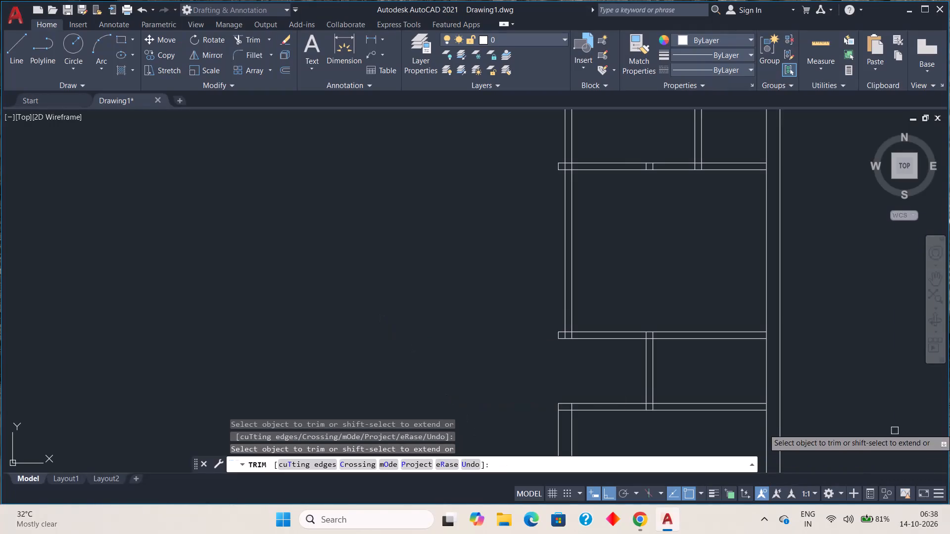
# Trim the surplus short wall segments at the bottom room's two left-hand corners so the inner and outer corners are clean.
pyautogui.moveTo(611, 428); pyautogui.dragTo(617, 317, button='middle')
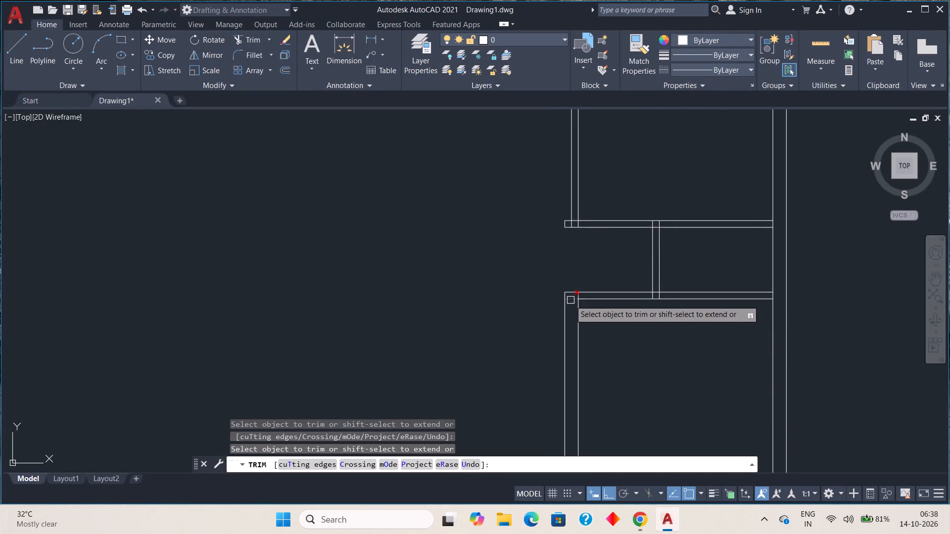
pyautogui.click(571, 300)
pyautogui.scroll(3, 578, 305)
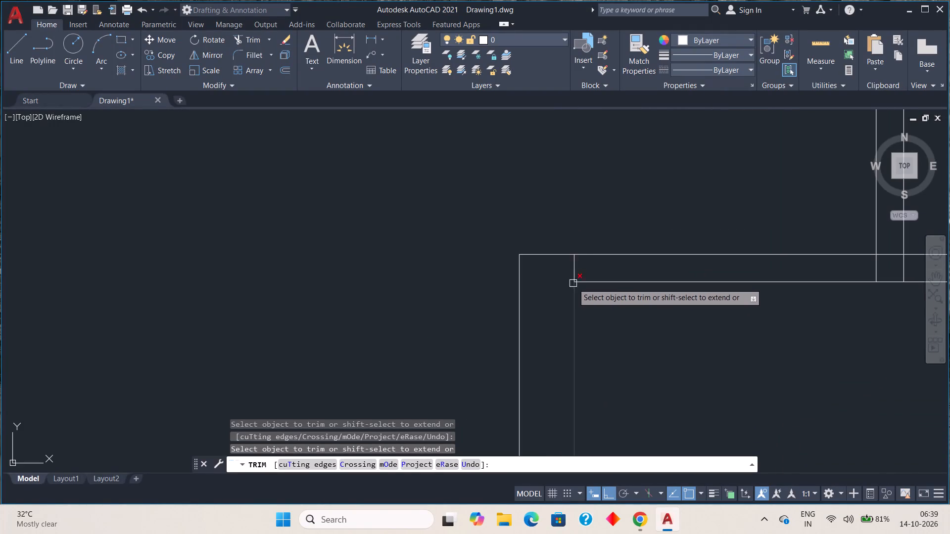
pyautogui.click(577, 267)
pyautogui.scroll(-3, 608, 350)
pyautogui.moveTo(625, 394); pyautogui.dragTo(639, 176, button='middle')
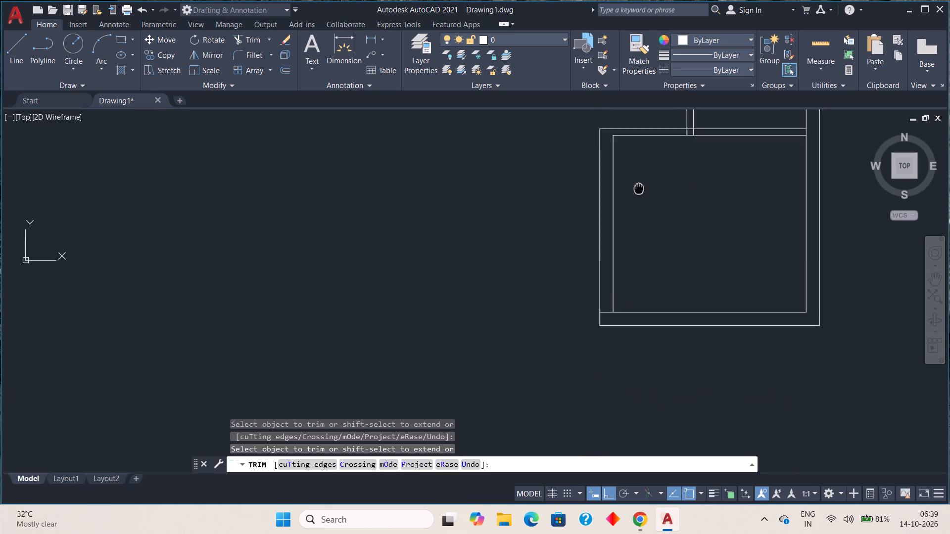
pyautogui.moveTo(639, 176); pyautogui.dragTo(643, 154, button='middle')
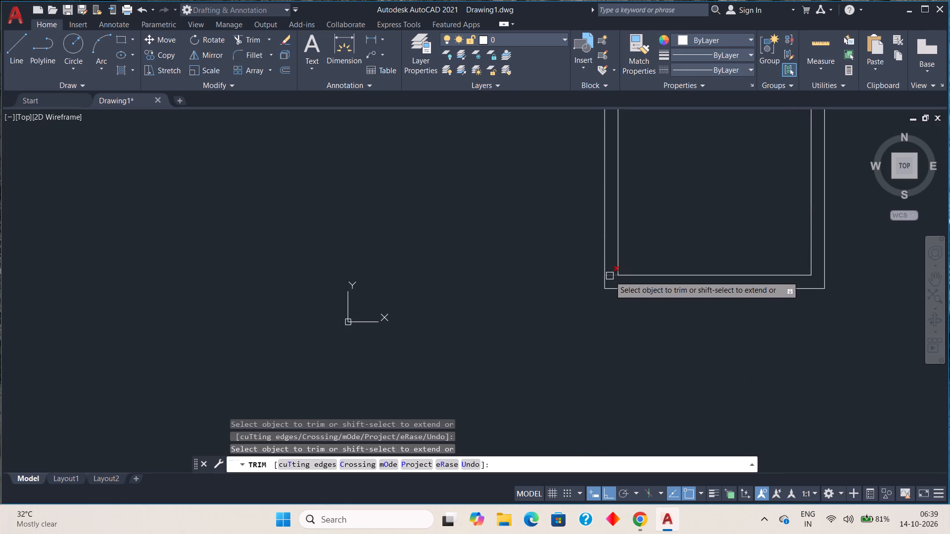
pyautogui.scroll(4, 609, 275)
pyautogui.click(611, 268)
pyautogui.scroll(-2, 620, 285)
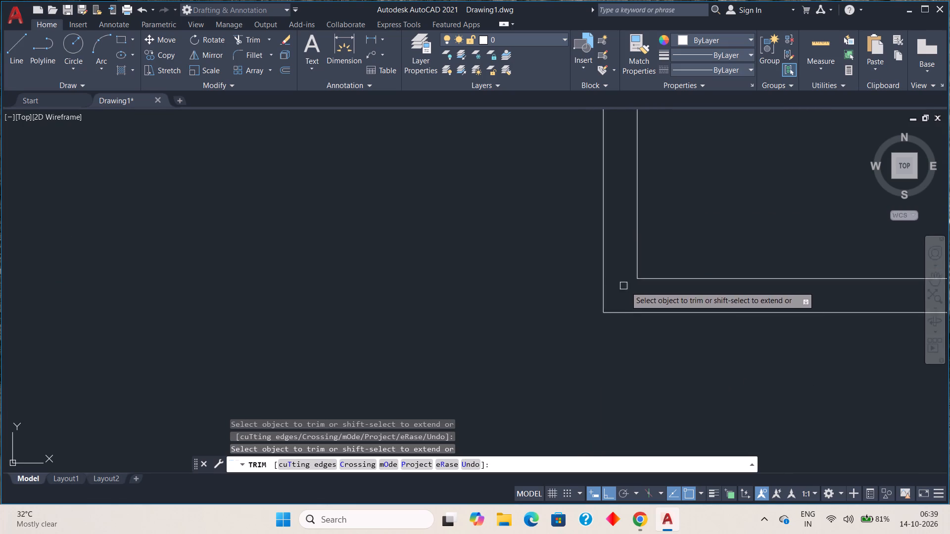
# Trim the right wall's inner line and both partition lines out of the cross wall above the bottom room.
pyautogui.scroll(-3, 627, 287)
pyautogui.moveTo(711, 238); pyautogui.dragTo(607, 354, button='middle')
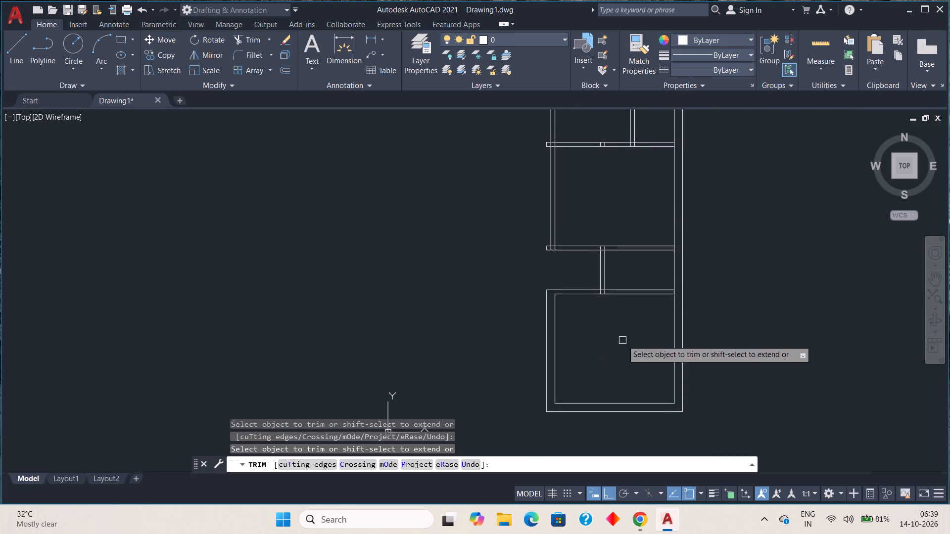
pyautogui.moveTo(640, 316); pyautogui.dragTo(621, 373, button='middle')
pyautogui.scroll(3, 653, 356)
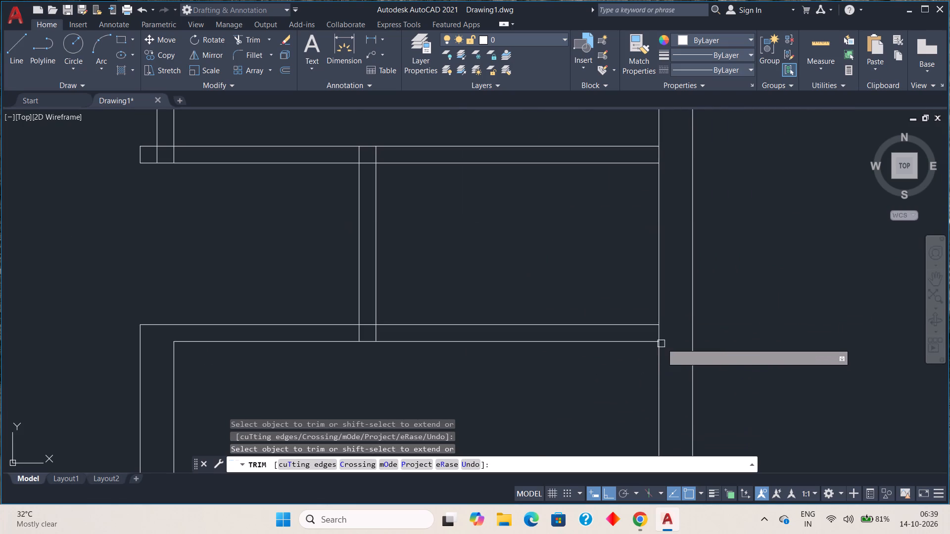
pyautogui.click(660, 331)
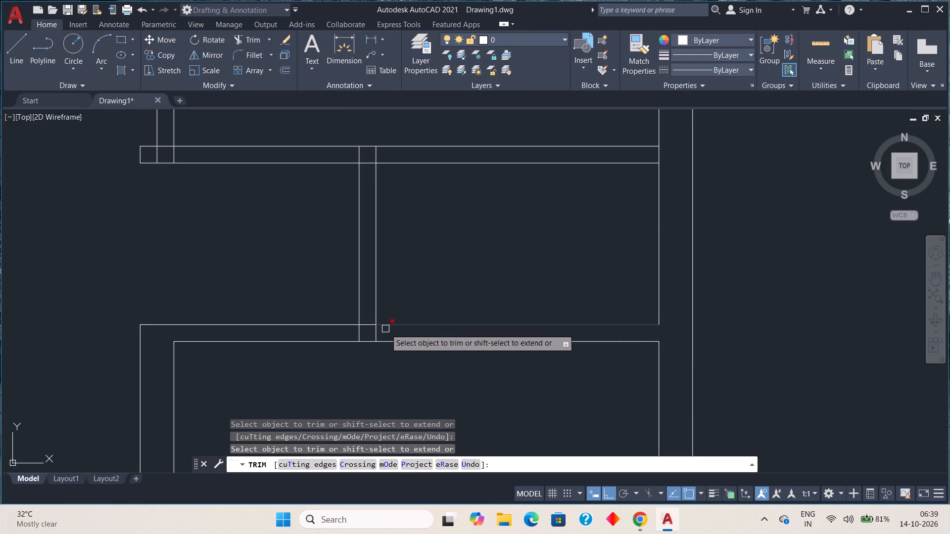
pyautogui.click(378, 332)
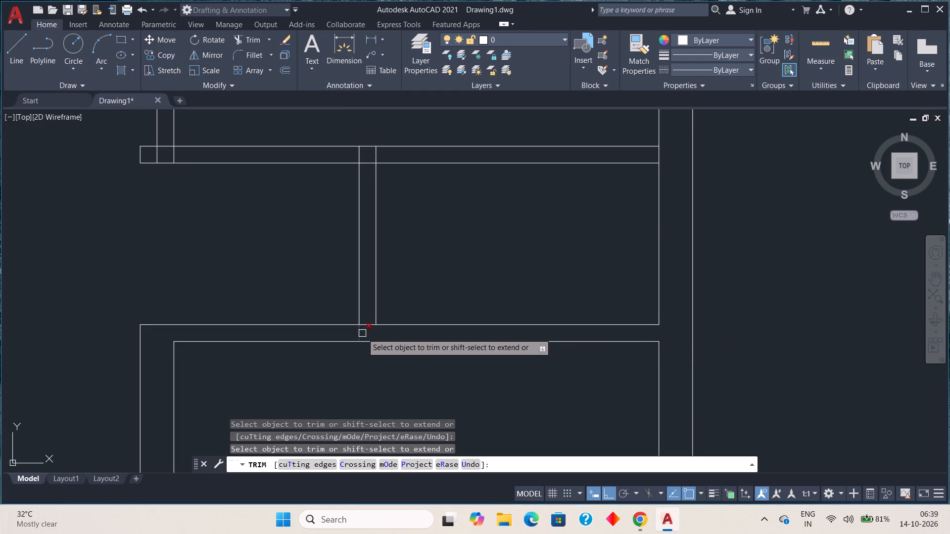
pyautogui.click(362, 333)
# Trim both partition lines and the left wall's inner line out of the cross wall above the narrow partitioned space.
pyautogui.moveTo(419, 258); pyautogui.dragTo(431, 354, button='middle')
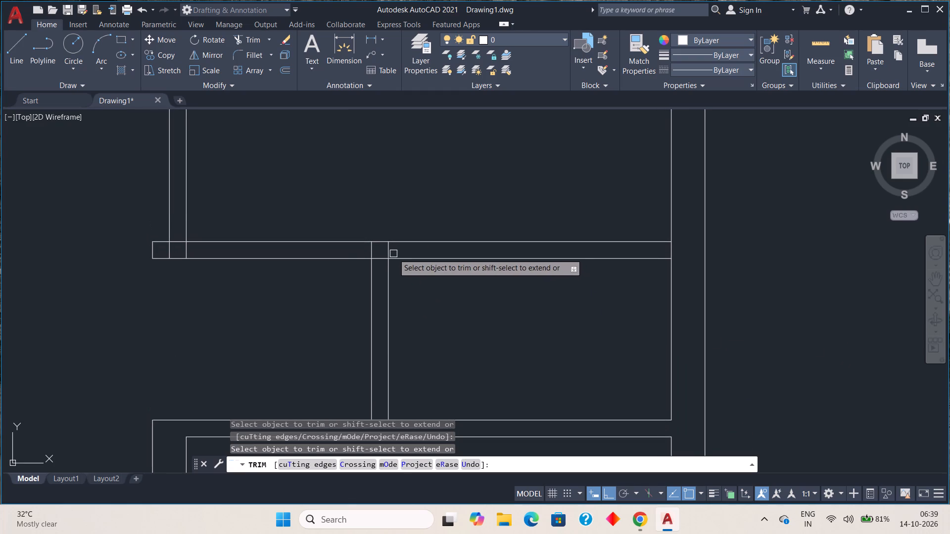
pyautogui.click(385, 251)
pyautogui.click(369, 250)
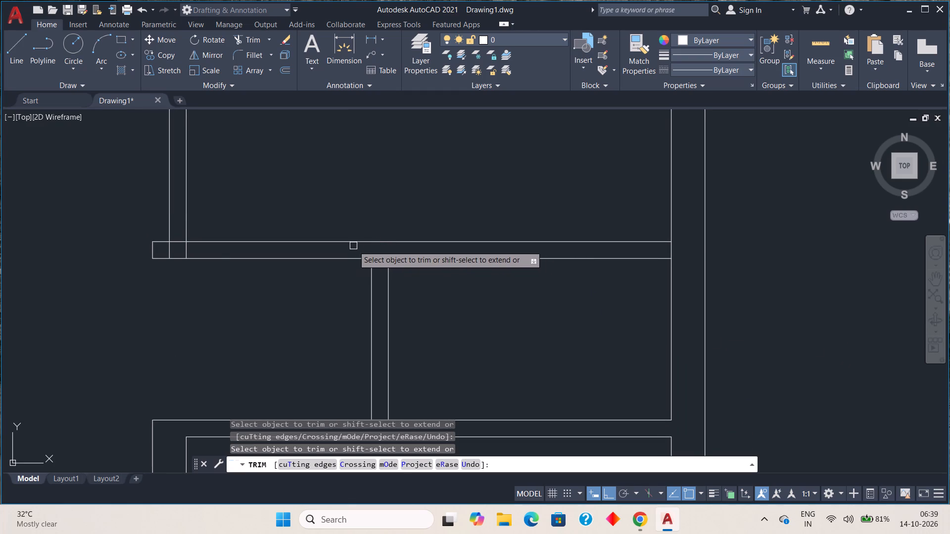
pyautogui.click(187, 248)
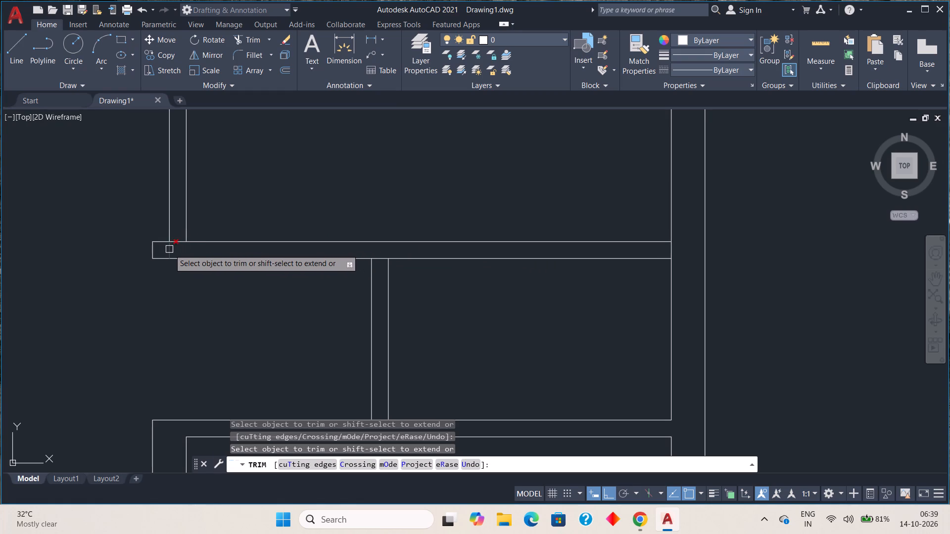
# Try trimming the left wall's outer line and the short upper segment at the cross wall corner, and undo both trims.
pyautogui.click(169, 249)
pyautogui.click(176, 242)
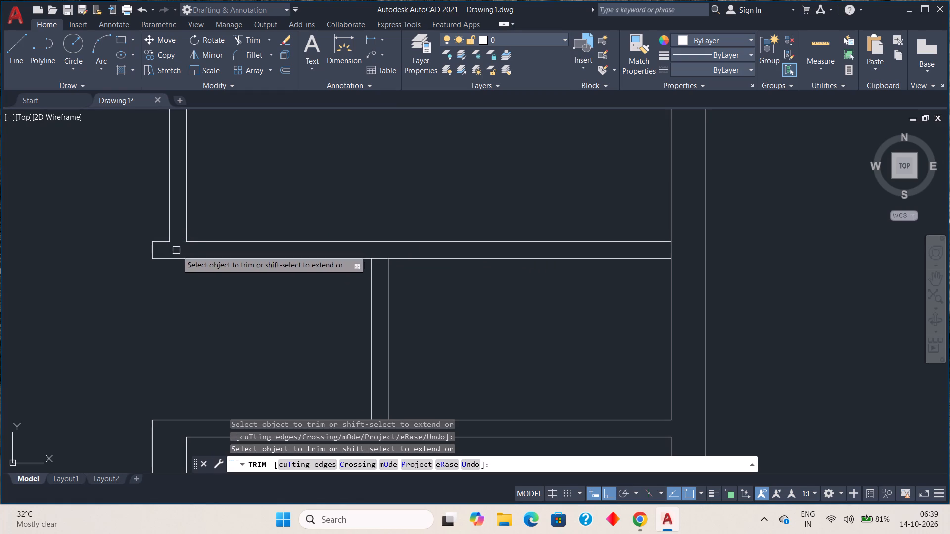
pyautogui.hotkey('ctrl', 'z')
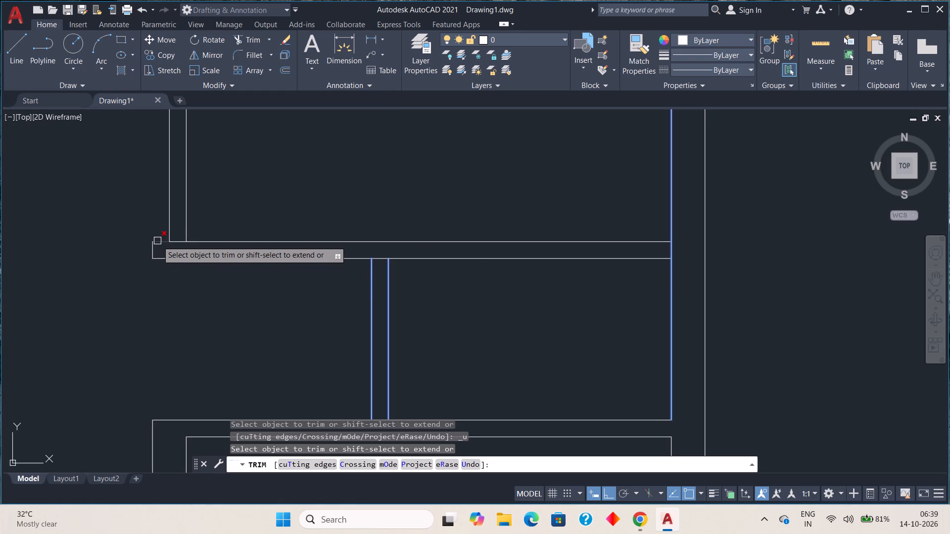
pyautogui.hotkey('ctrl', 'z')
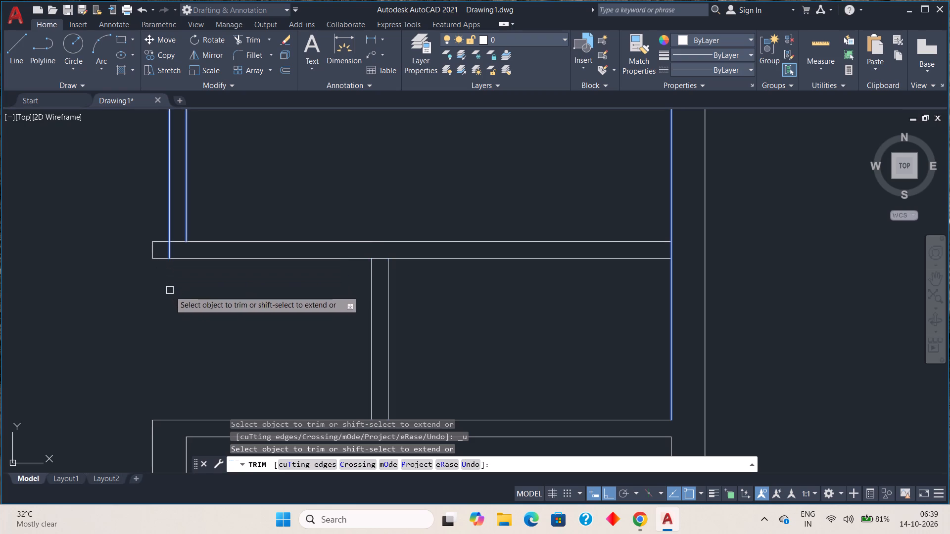
# Trim off the cross wall's end projecting past the left wall below the large middle room, and open the wall corner.
pyautogui.click(157, 241)
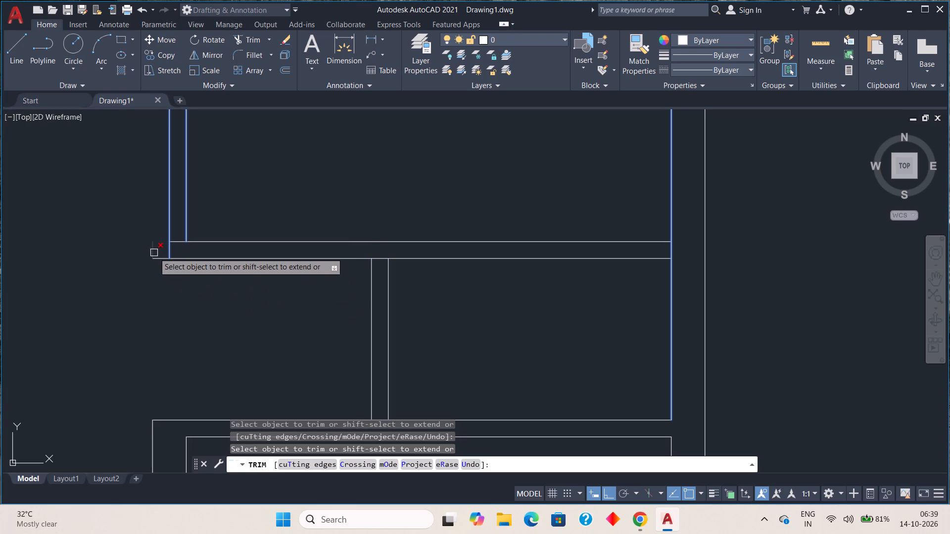
pyautogui.click(154, 253)
pyautogui.click(159, 260)
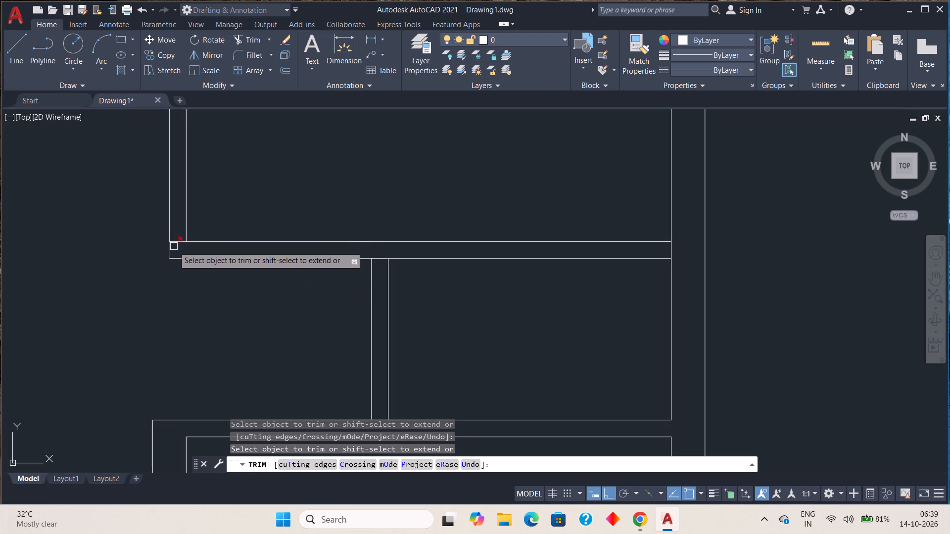
pyautogui.click(175, 241)
# Trim the projecting end and the crossing segments where the cross wall below the top room meets the left wall.
pyautogui.scroll(-1, 302, 222)
pyautogui.moveTo(320, 200); pyautogui.dragTo(405, 412, button='middle')
pyautogui.moveTo(378, 297); pyautogui.dragTo(399, 428, button='middle')
pyautogui.scroll(2, 308, 328)
pyautogui.click(332, 320)
pyautogui.click(336, 295)
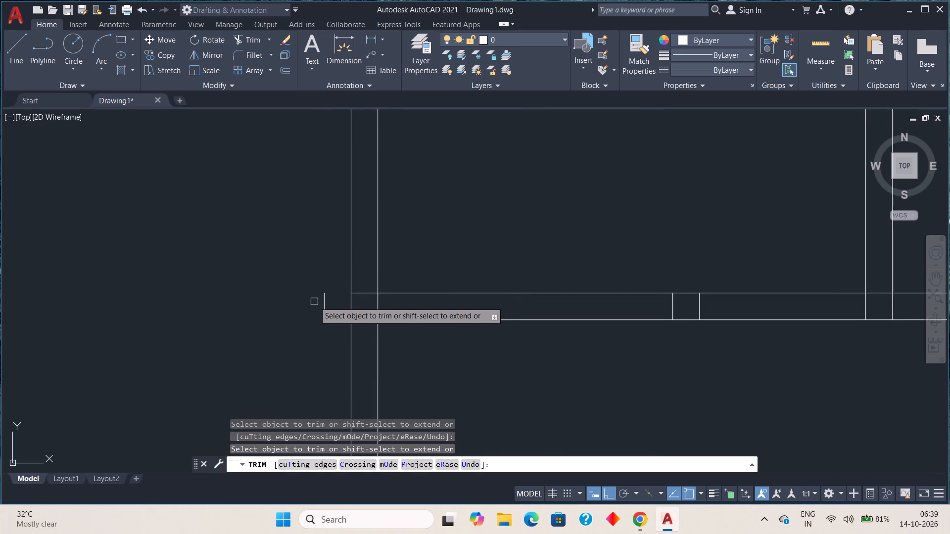
pyautogui.click(322, 303)
pyautogui.click(365, 320)
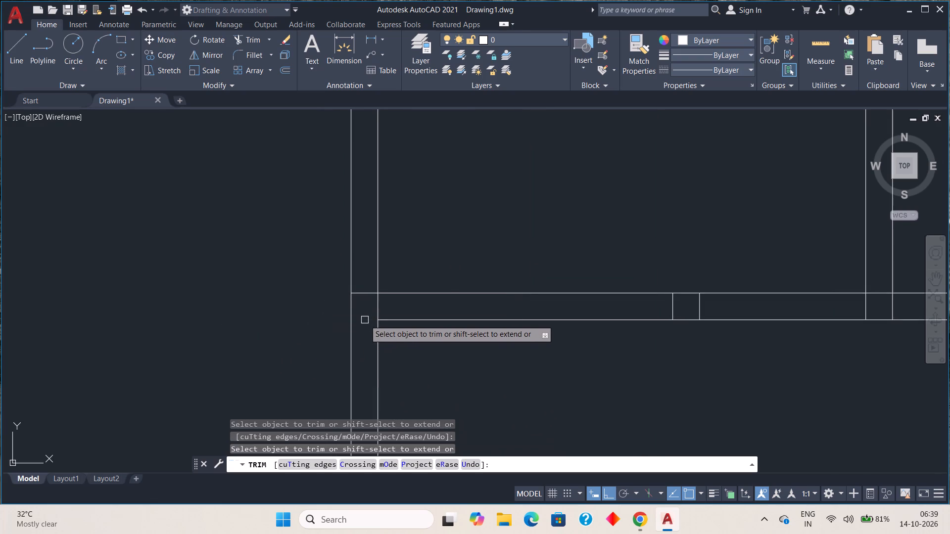
pyautogui.click(378, 309)
pyautogui.click(367, 293)
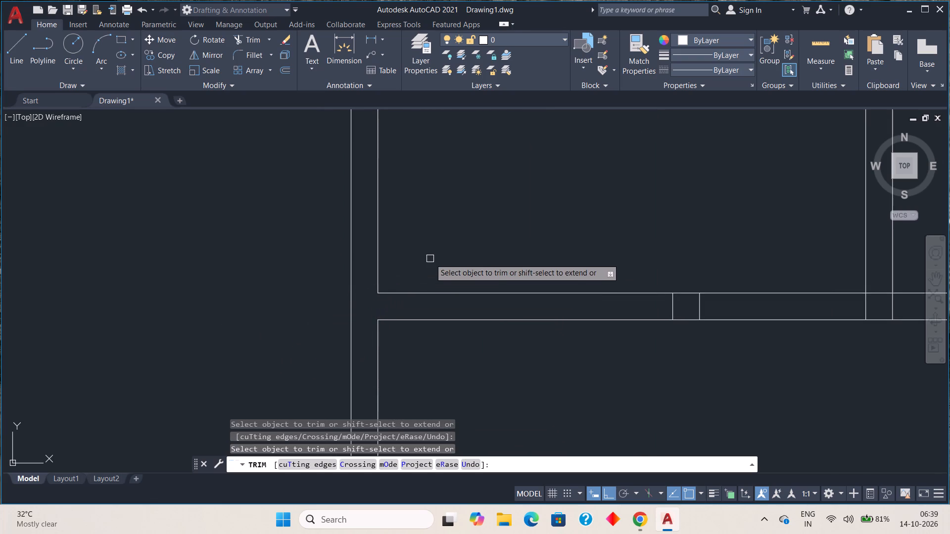
# Trim the two leftover short partition segments inside the cross wall below the top room.
pyautogui.scroll(-1, 431, 255)
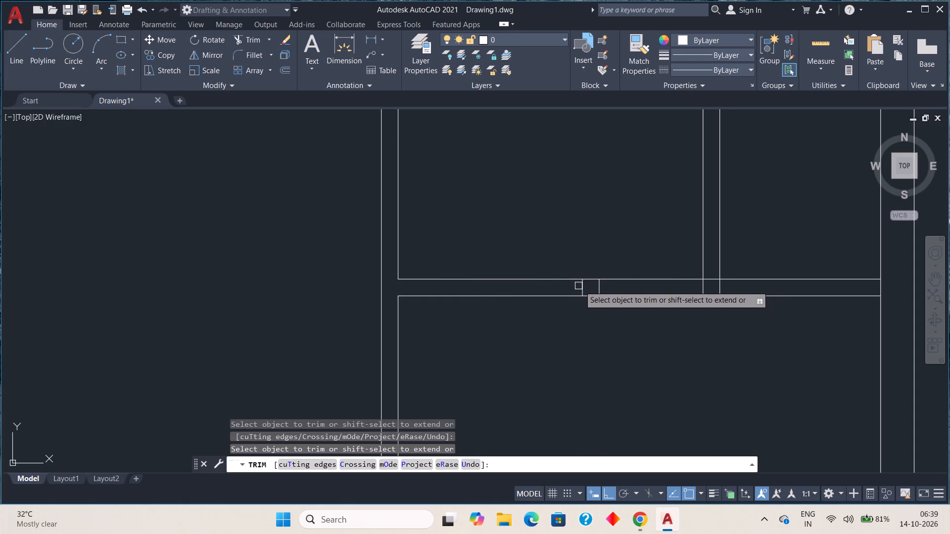
pyautogui.click(583, 289)
pyautogui.click(597, 289)
# Trim the top wall's inner line where it overhangs the left wall, and end the Trim command.
pyautogui.scroll(-3, 620, 326)
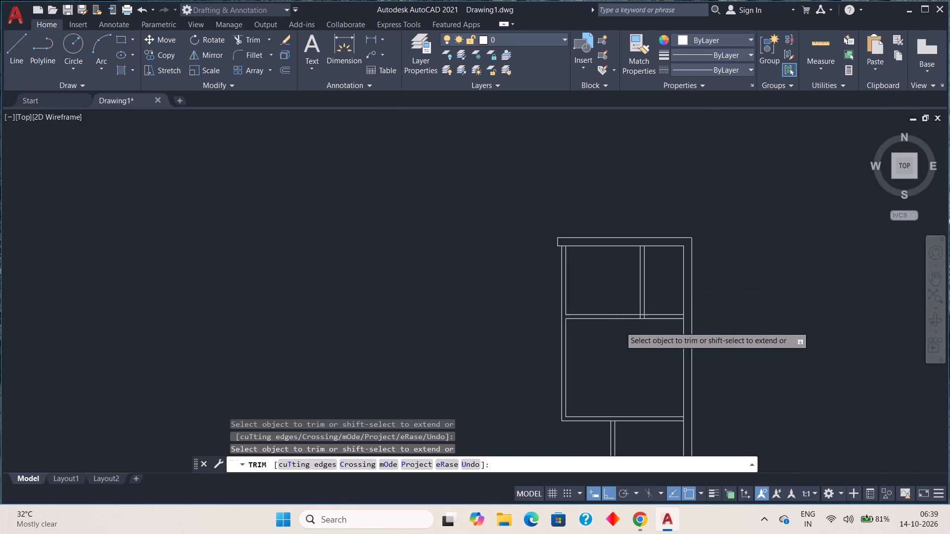
pyautogui.moveTo(605, 290); pyautogui.dragTo(586, 356, button='middle')
pyautogui.scroll(4, 544, 320)
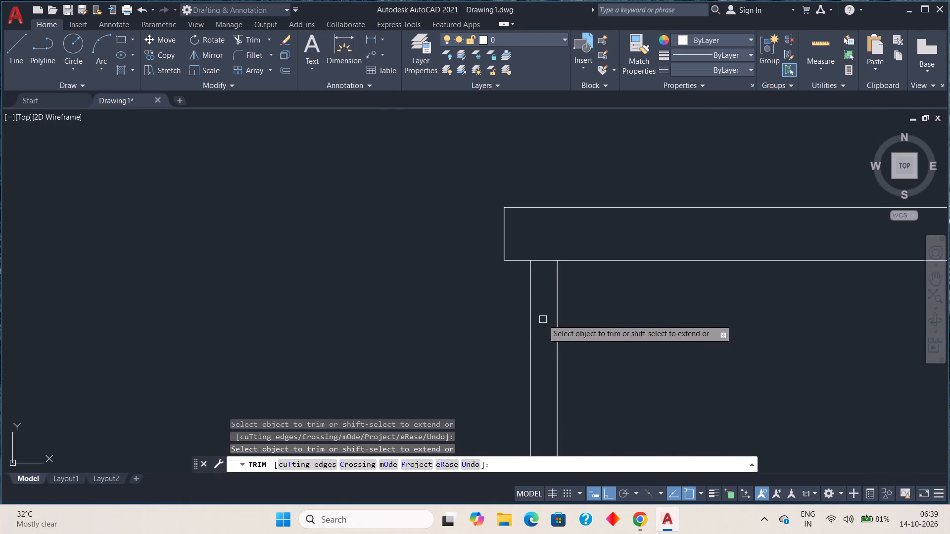
pyautogui.click(520, 259)
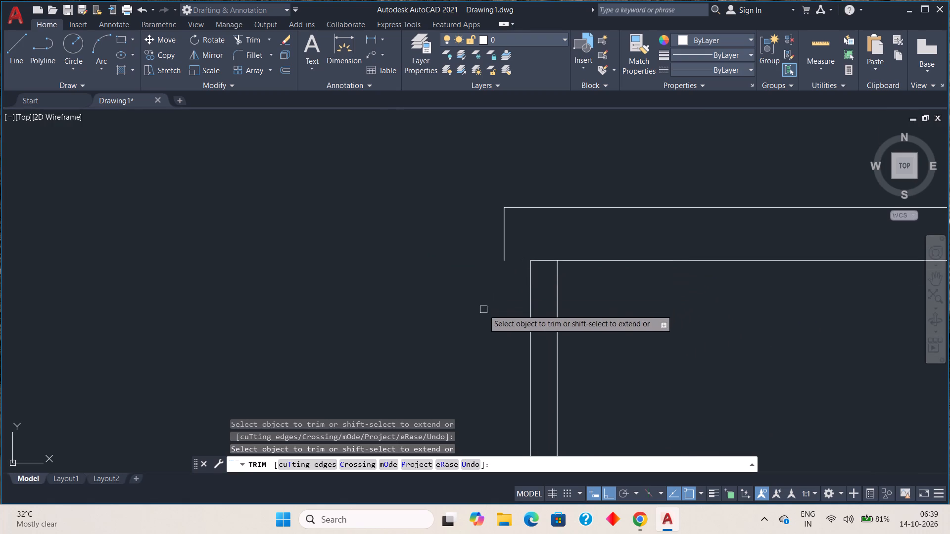
pyautogui.press('Escape')
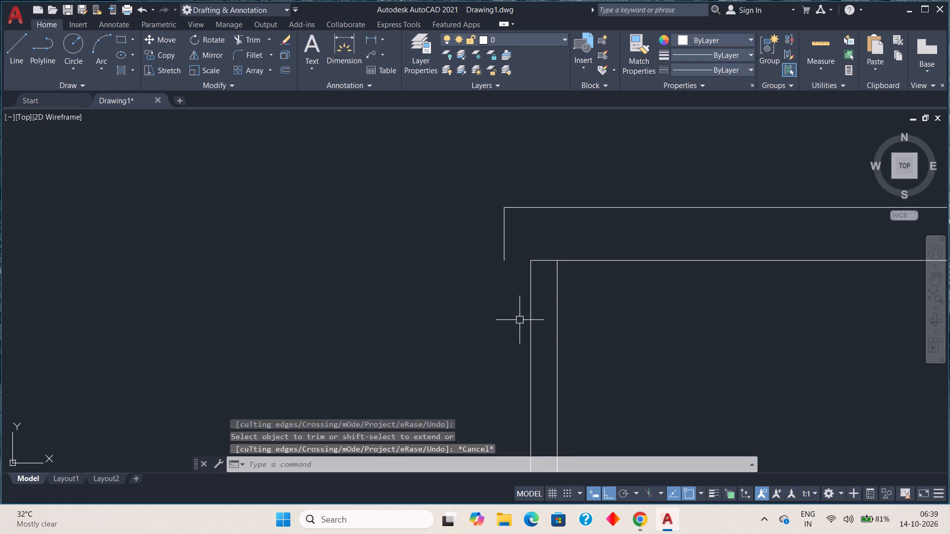
# Extend both left wall lines up to the top wall's outer line, and end the Extend command.
pyautogui.write('ex')
pyautogui.press('space')
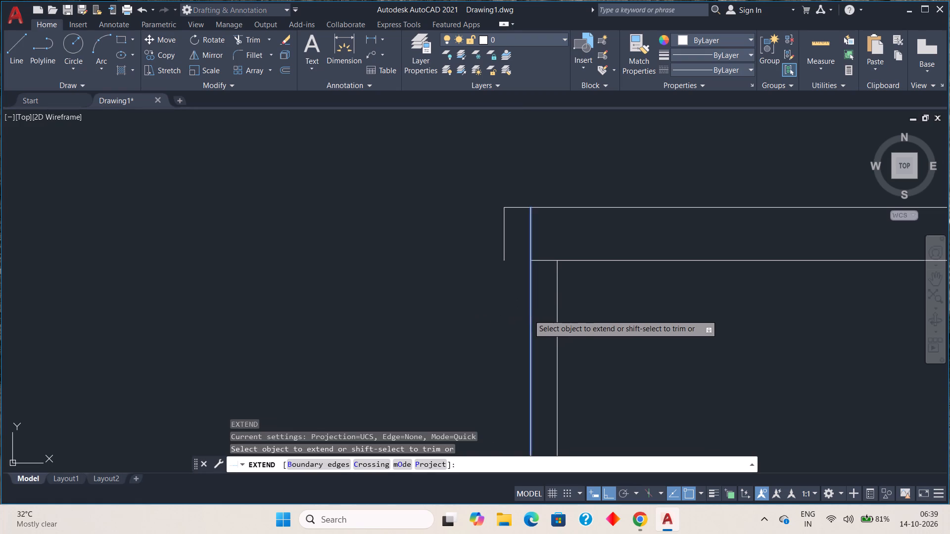
pyautogui.click(528, 314)
pyautogui.click(560, 300)
pyautogui.press('Escape')
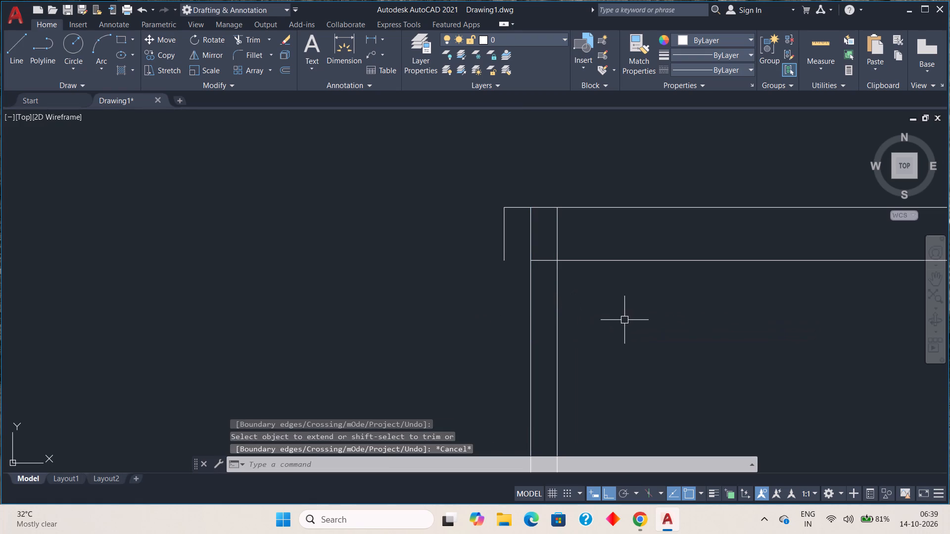
# Trim the top wall's overhanging end and the crossing inner segments at the top-left corner of the plan.
pyautogui.press('t')
pyautogui.press('r')
pyautogui.press('space')
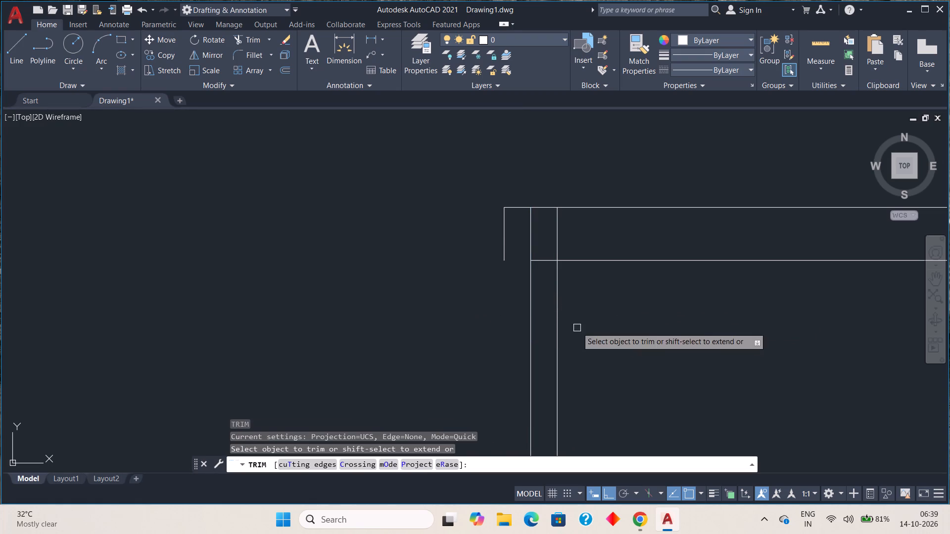
pyautogui.click(503, 226)
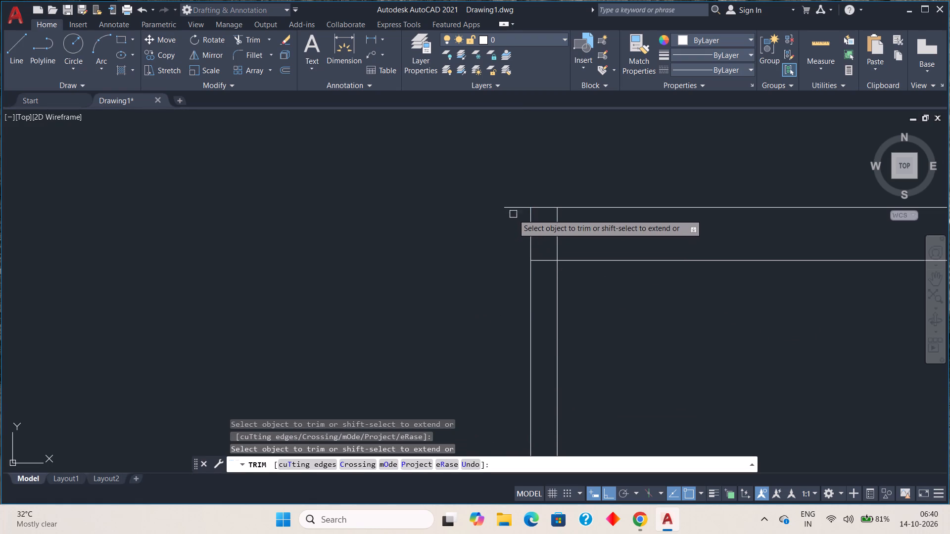
pyautogui.click(516, 209)
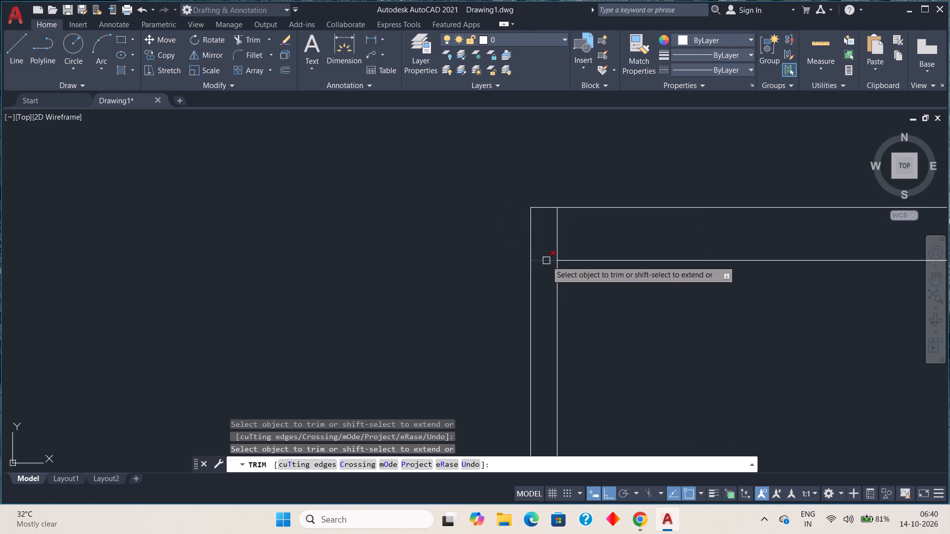
pyautogui.click(546, 261)
pyautogui.click(556, 245)
# Trim the top wall's inner line between the two lines of the top room's partition.
pyautogui.scroll(-3, 710, 368)
pyautogui.moveTo(732, 374); pyautogui.dragTo(700, 358, button='middle')
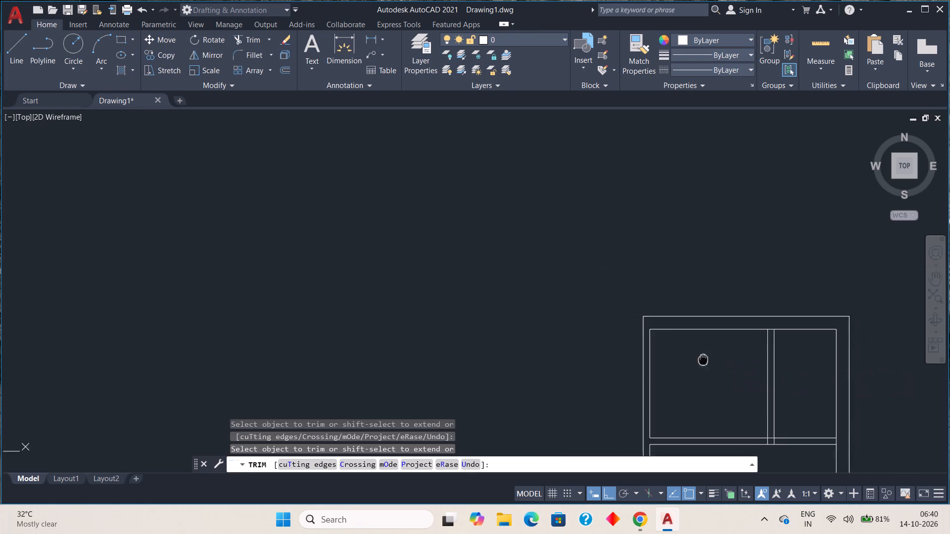
pyautogui.moveTo(700, 358); pyautogui.dragTo(536, 284, button='middle')
pyautogui.scroll(4, 606, 258)
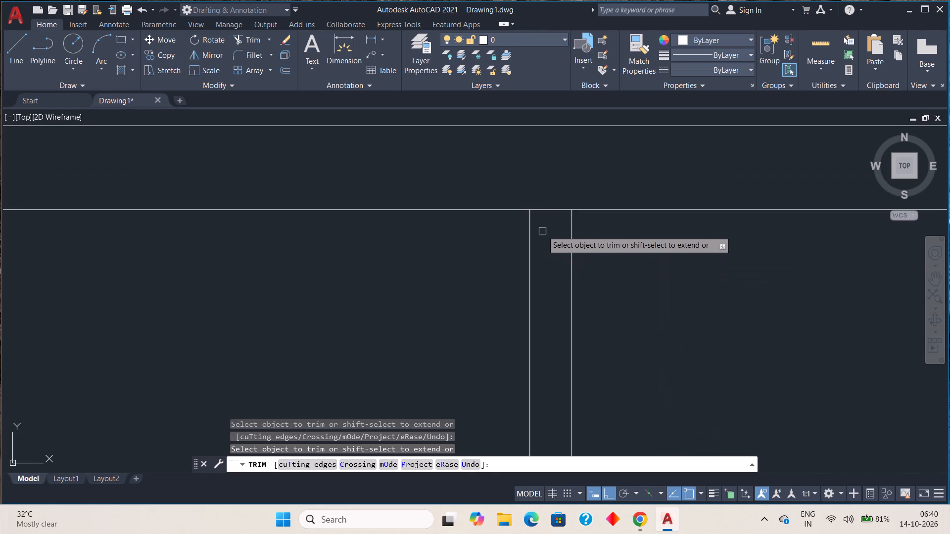
pyautogui.click(549, 212)
# Trim both lines of the top room's partition out of the cross wall below it.
pyautogui.scroll(-3, 645, 297)
pyautogui.moveTo(653, 343); pyautogui.dragTo(645, 207, button='middle')
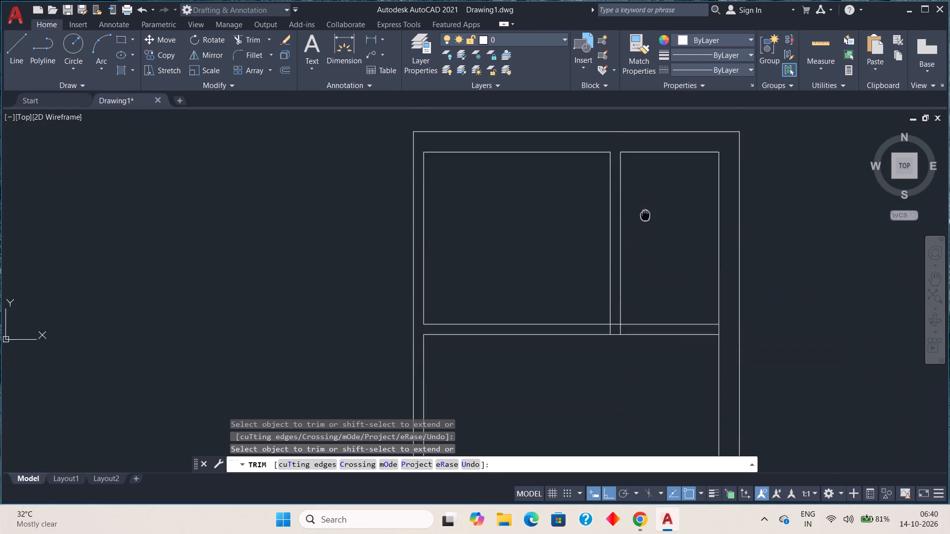
pyautogui.moveTo(645, 207); pyautogui.dragTo(645, 201, button='middle')
pyautogui.scroll(3, 615, 321)
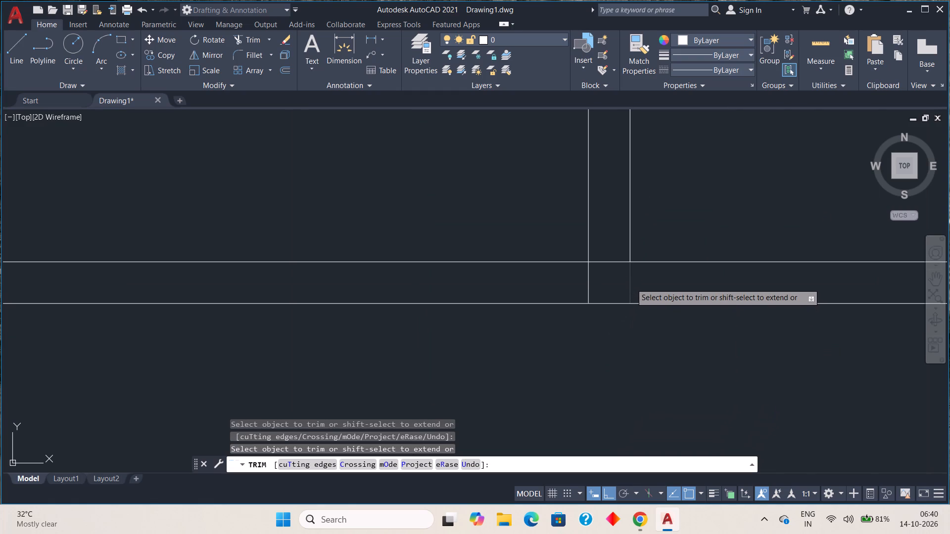
pyautogui.click(631, 283)
pyautogui.click(589, 282)
pyautogui.scroll(-4, 610, 293)
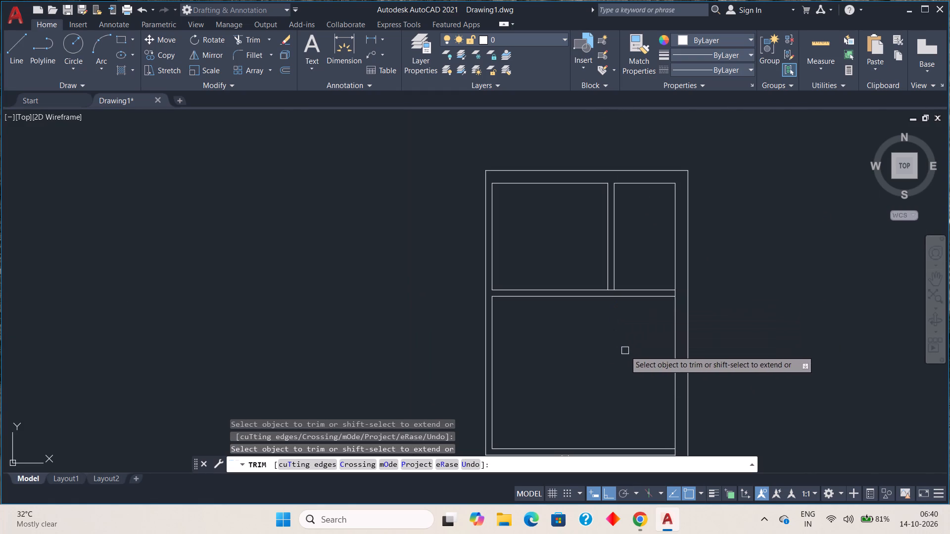
# Trim the right wall's inner line out of the opening between the cross wall's two lines, and end the Trim command.
pyautogui.moveTo(627, 362); pyautogui.dragTo(633, 311, button='middle')
pyautogui.scroll(3, 677, 240)
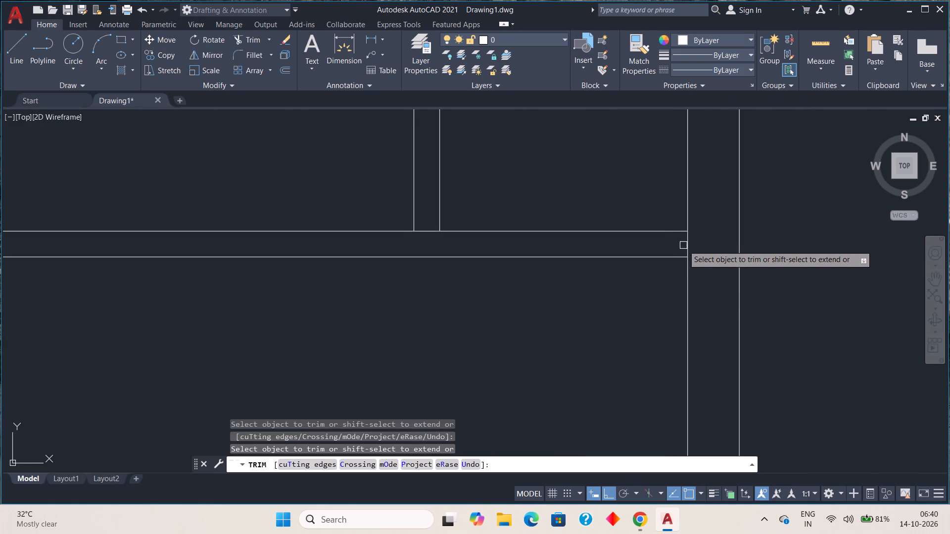
pyautogui.click(688, 243)
pyautogui.scroll(-2, 570, 285)
pyautogui.moveTo(518, 315); pyautogui.dragTo(654, 323, button='middle')
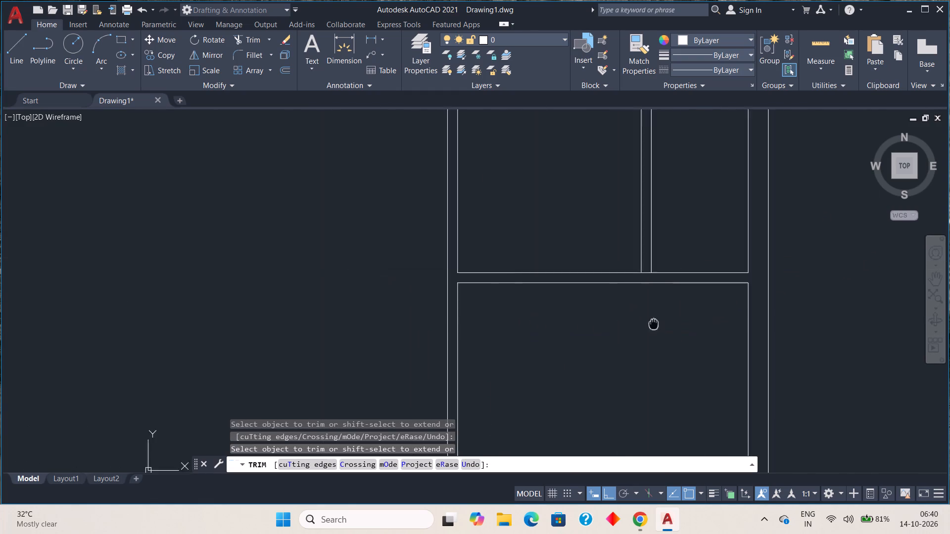
pyautogui.moveTo(654, 323); pyautogui.dragTo(722, 333, button='middle')
pyautogui.scroll(-2, 660, 343)
pyautogui.moveTo(647, 363); pyautogui.dragTo(644, 218, button='middle')
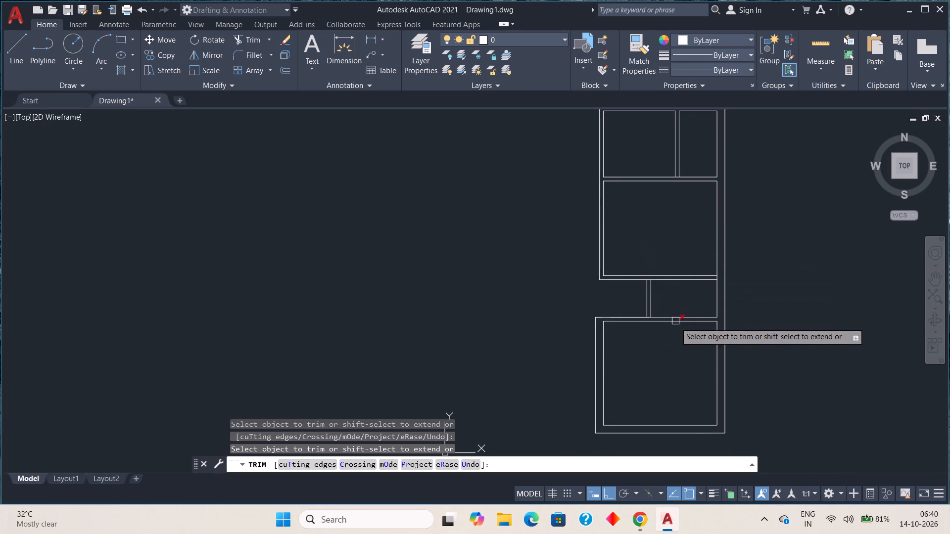
pyautogui.moveTo(669, 348); pyautogui.dragTo(662, 338, button='middle')
pyautogui.press('Escape')
pyautogui.press('Escape')
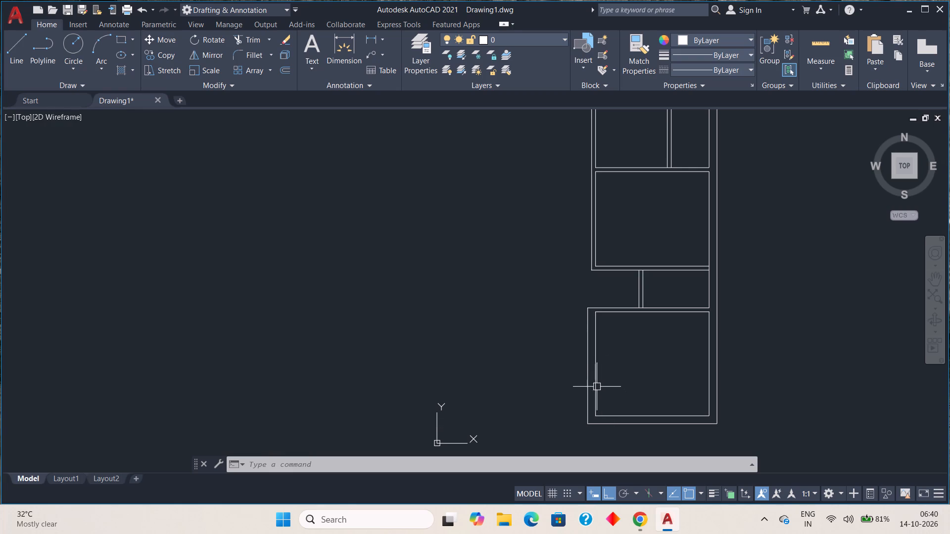
# Extend both cross wall lines, the top wall's inner line and the middle room's lower inner line to the left wall's outer line.
pyautogui.moveTo(698, 231); pyautogui.dragTo(652, 314, button='middle')
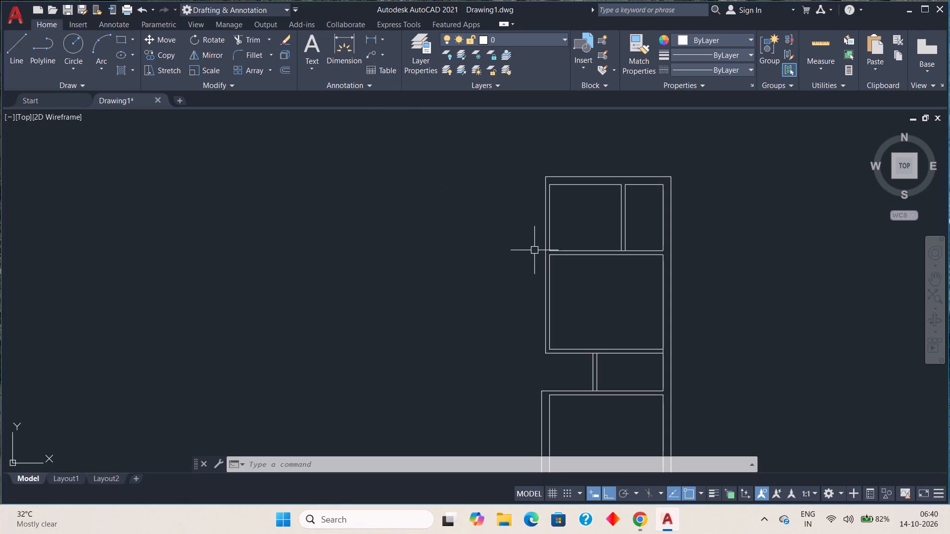
pyautogui.press('e')
pyautogui.press('x')
pyautogui.press('space')
pyautogui.click(560, 251)
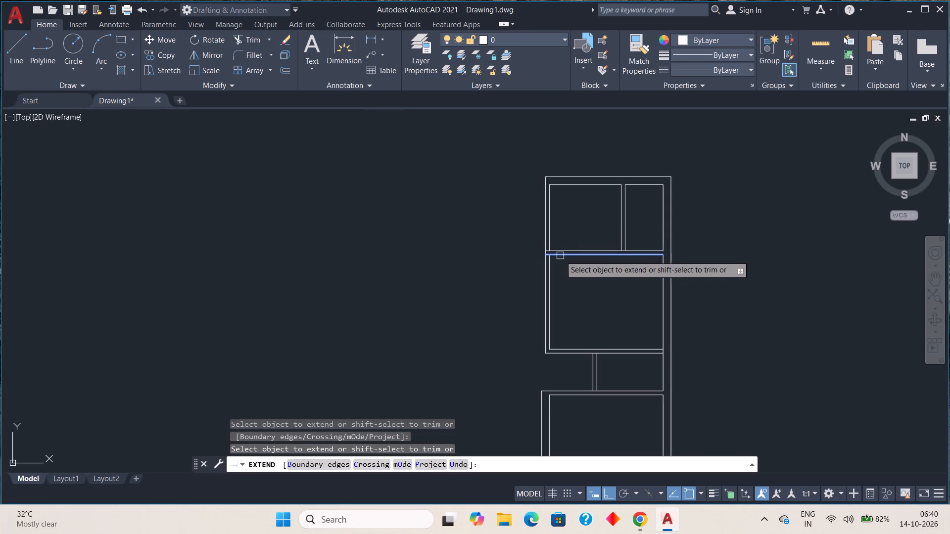
pyautogui.click(560, 256)
pyautogui.click(561, 187)
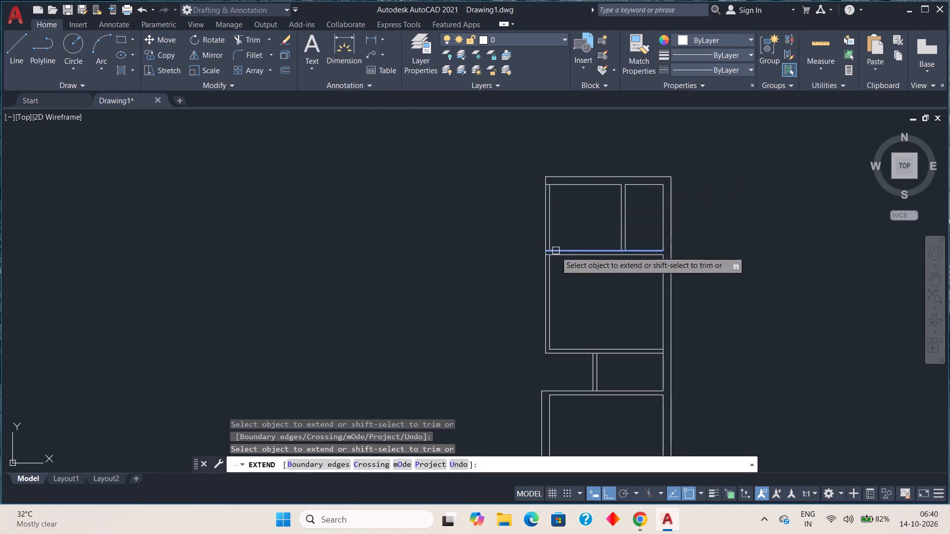
pyautogui.click(569, 347)
pyautogui.click(567, 351)
pyautogui.click(566, 354)
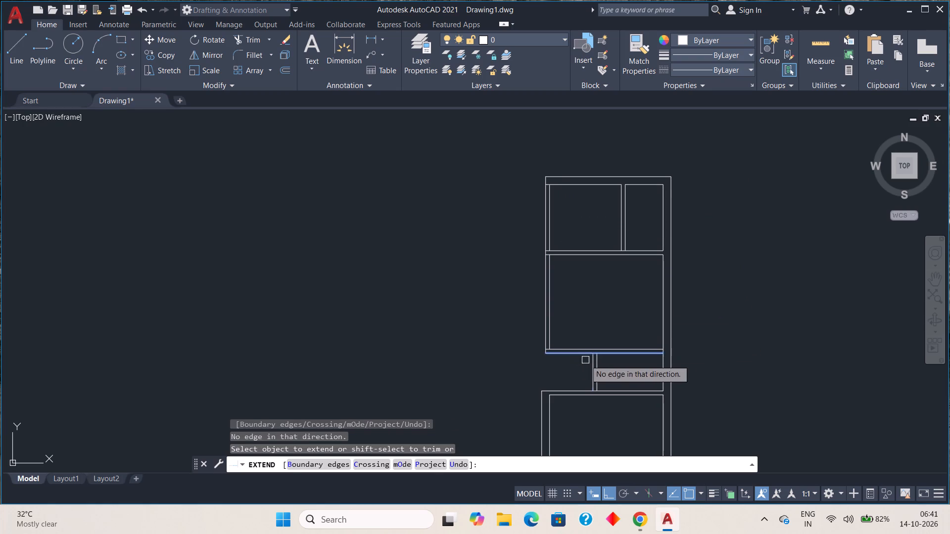
pyautogui.press('Escape')
# Offset the upper rooms' left wall outer line 11' outward to the left.
pyautogui.scroll(-1, 763, 343)
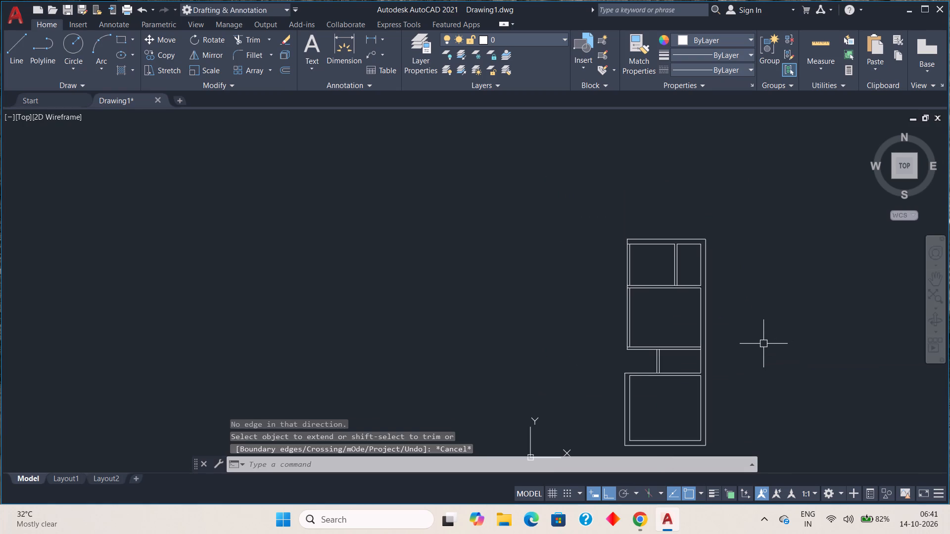
pyautogui.moveTo(756, 354); pyautogui.dragTo(745, 269, button='middle')
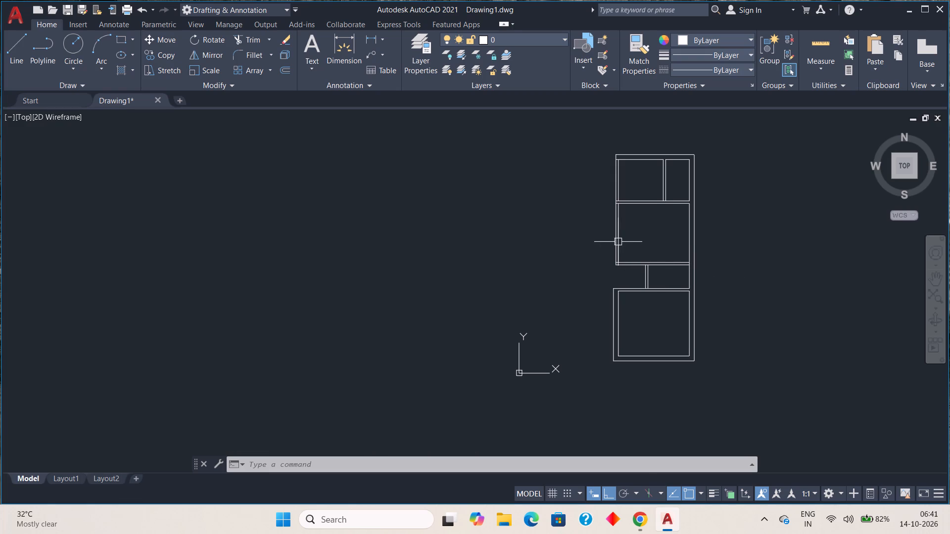
pyautogui.press('o')
pyautogui.press('space')
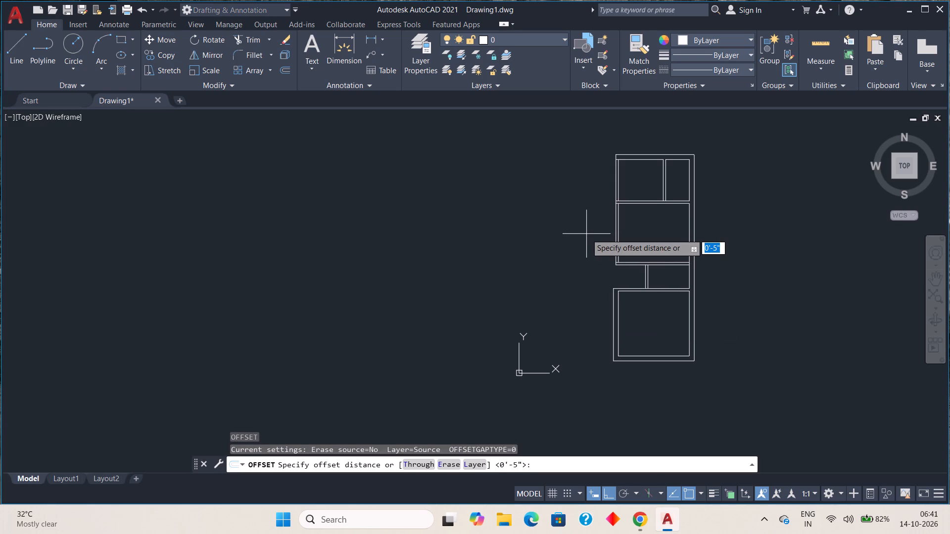
pyautogui.press('1')
pyautogui.press('1')
pyautogui.press("'")
pyautogui.press('Return')
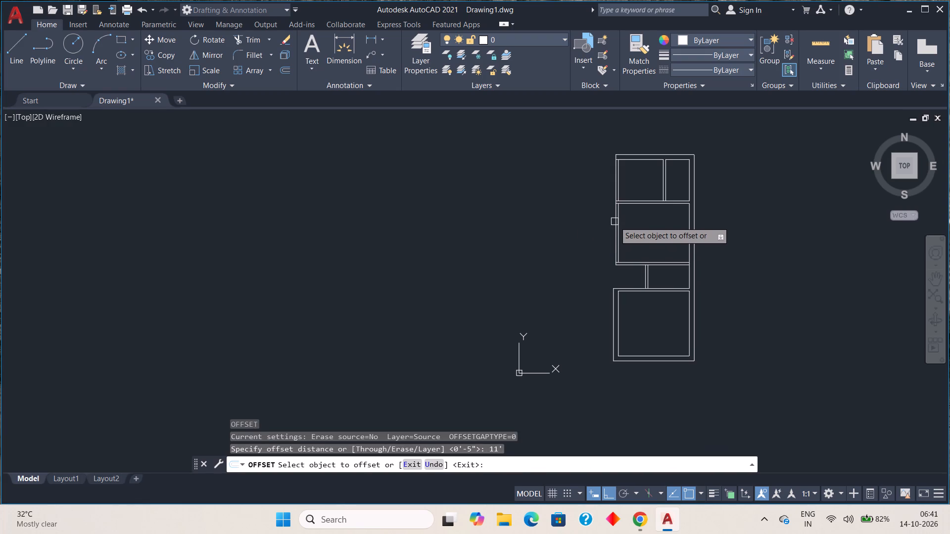
pyautogui.click(615, 222)
pyautogui.click(575, 225)
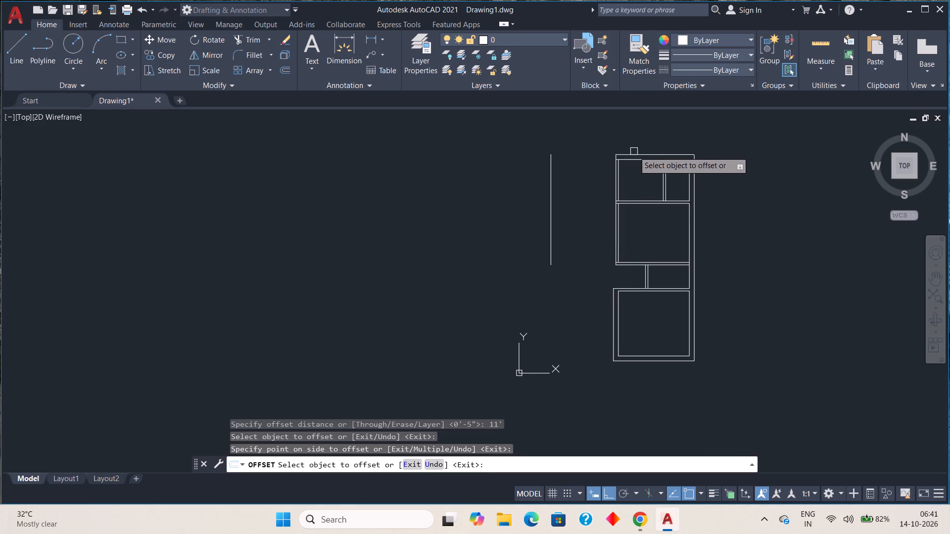
pyautogui.press('Escape')
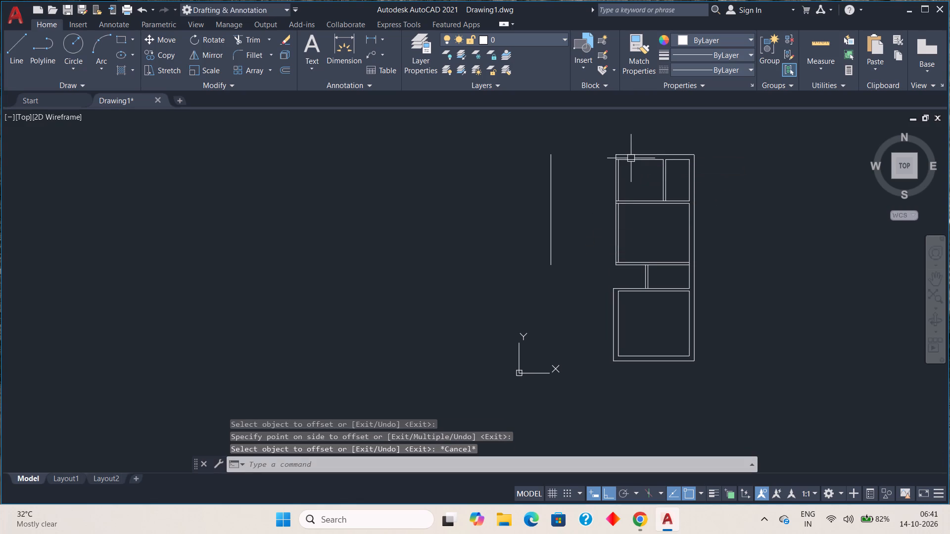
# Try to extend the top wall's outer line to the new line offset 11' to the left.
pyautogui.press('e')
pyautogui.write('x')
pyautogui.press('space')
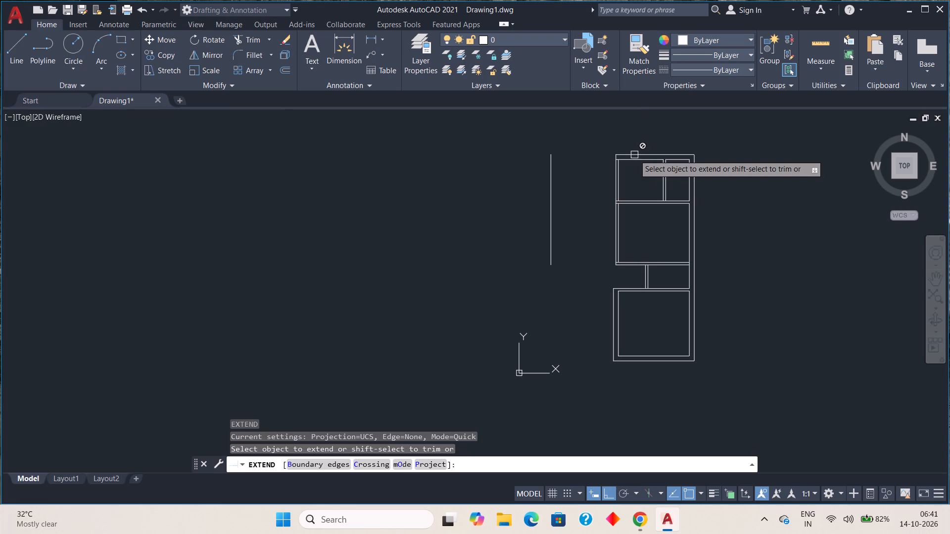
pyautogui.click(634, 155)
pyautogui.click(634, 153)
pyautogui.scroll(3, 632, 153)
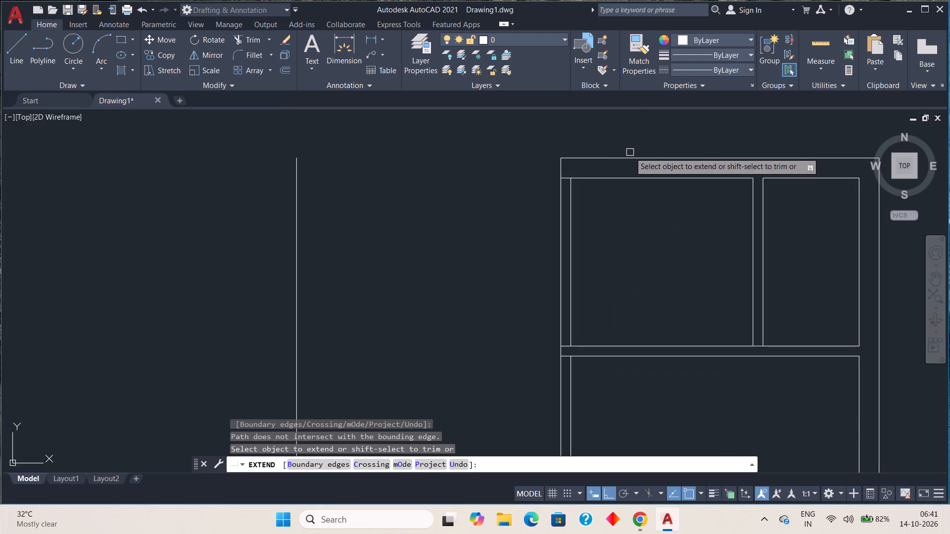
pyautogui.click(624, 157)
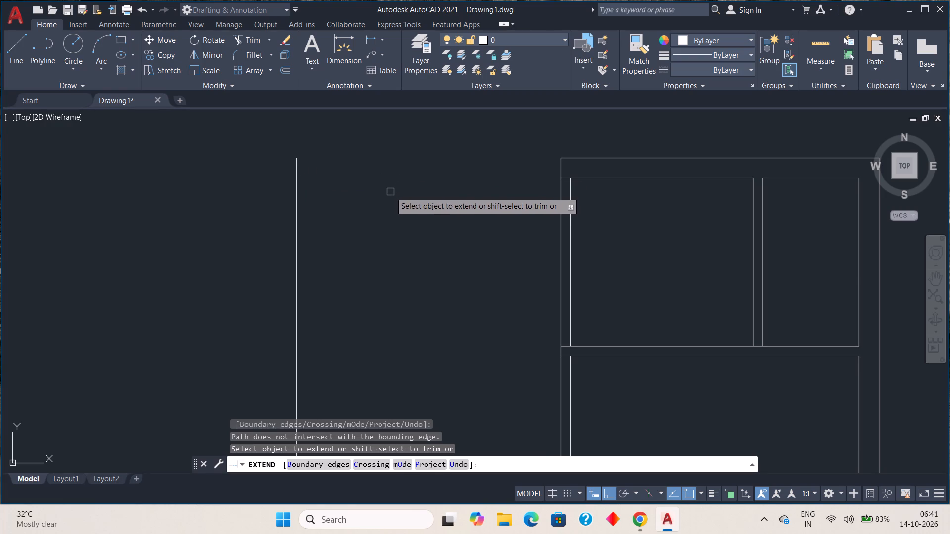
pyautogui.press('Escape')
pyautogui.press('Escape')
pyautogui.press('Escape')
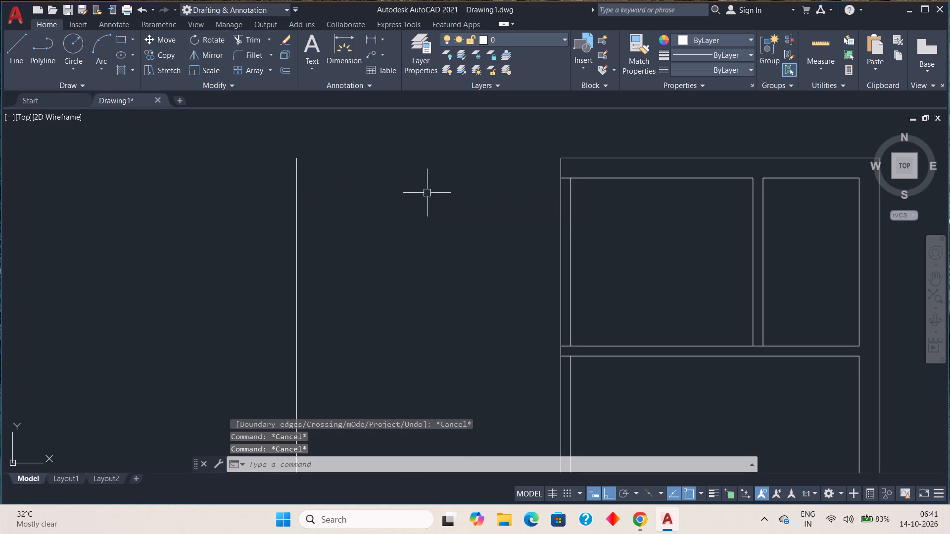
# Stretch the left end of the top wall's outer line to the top of the new 11' offset line.
pyautogui.click(600, 159)
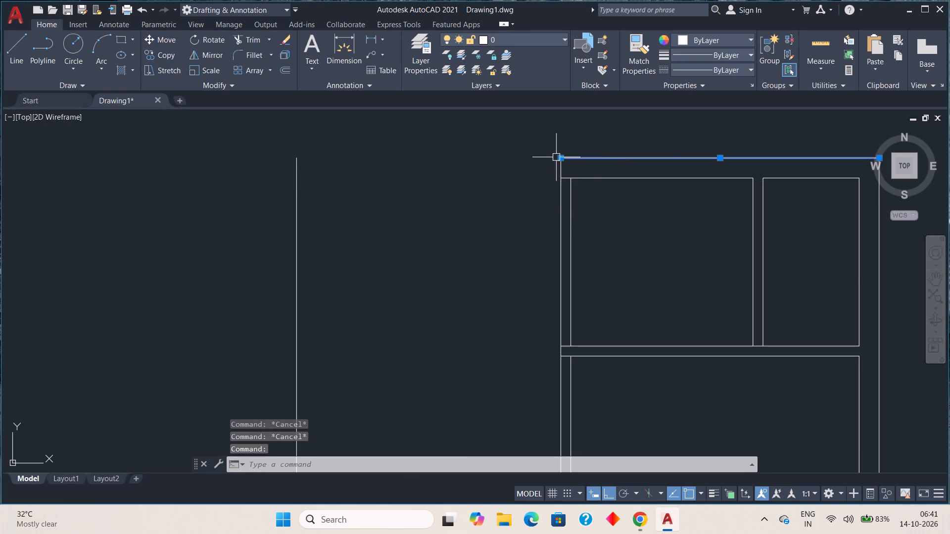
pyautogui.click(560, 157)
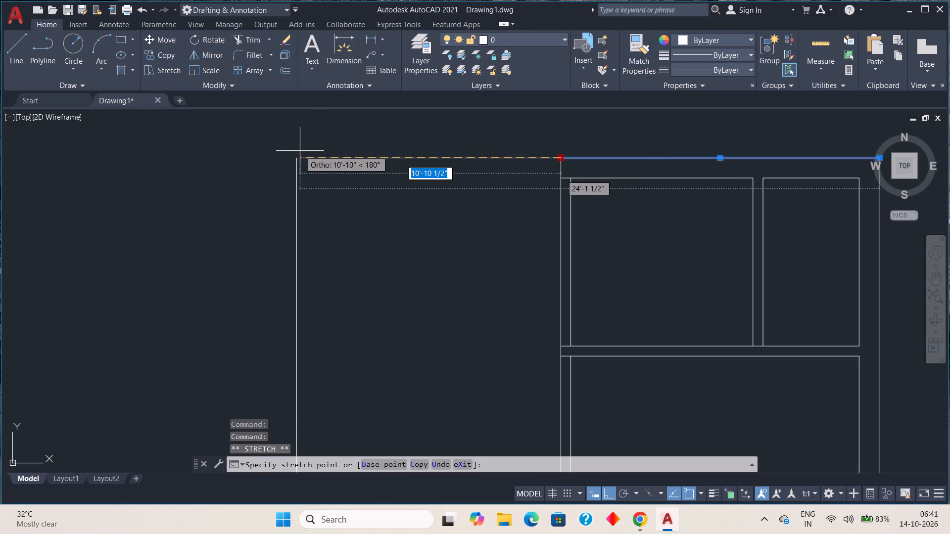
pyautogui.click(294, 158)
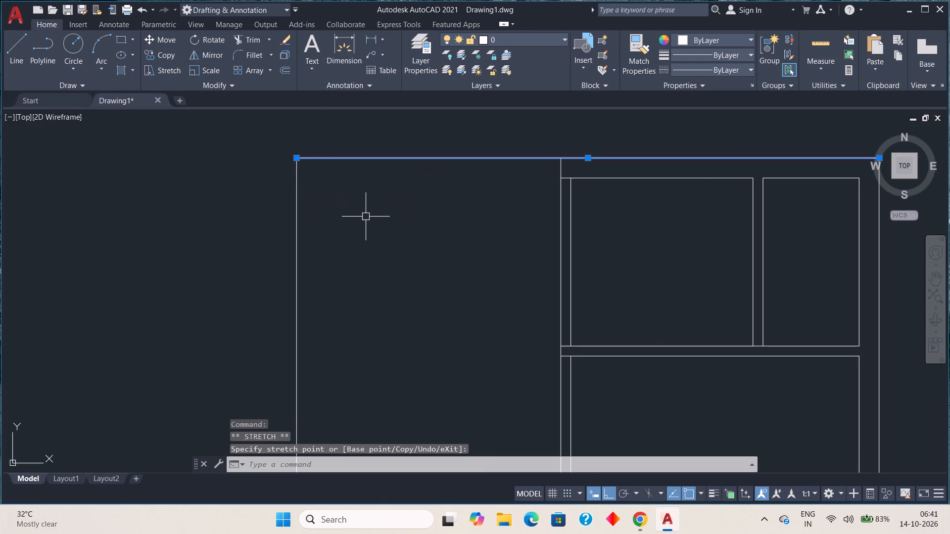
pyautogui.press('Escape')
pyautogui.press('Escape')
# Stretch the left end of the top wall's inner line to meet the new 11' offset line.
pyautogui.scroll(-2, 370, 228)
pyautogui.moveTo(373, 231); pyautogui.dragTo(375, 226, button='middle')
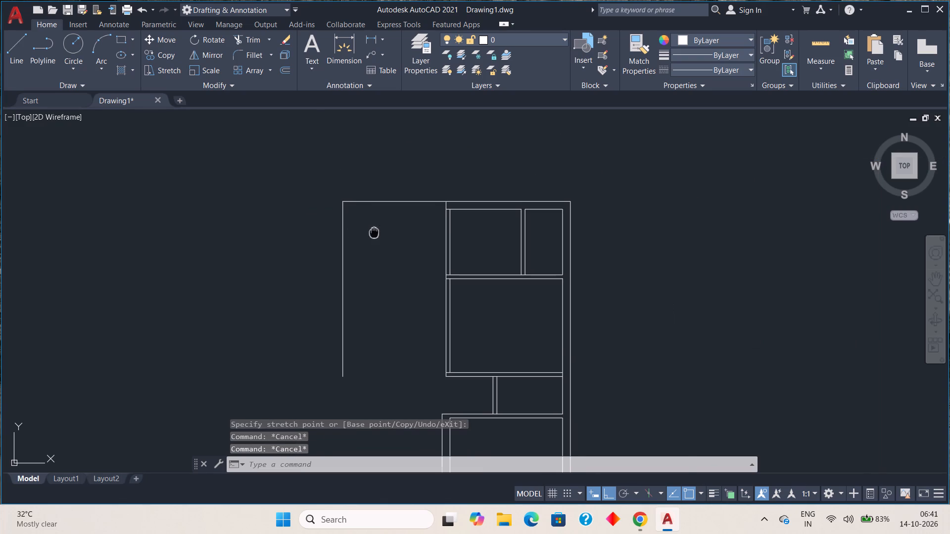
pyautogui.moveTo(375, 226); pyautogui.dragTo(386, 172, button='middle')
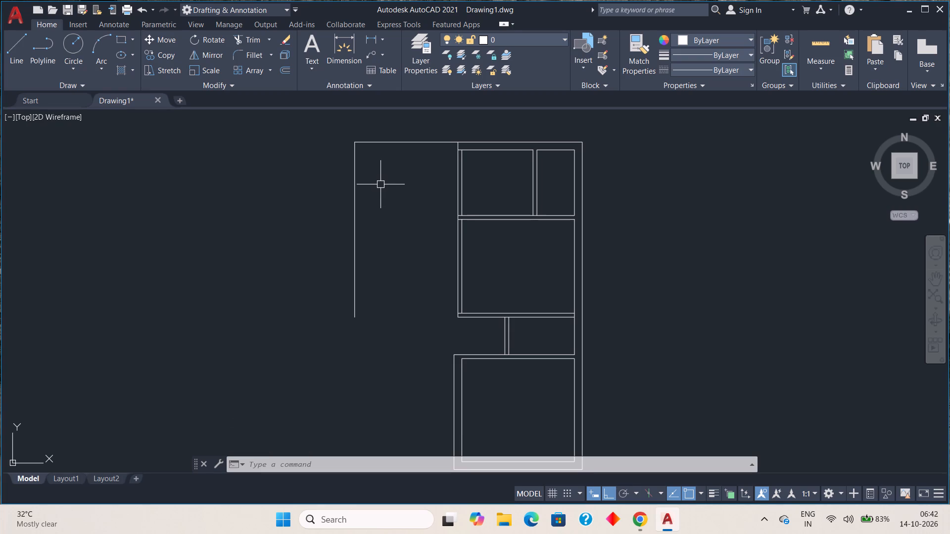
pyautogui.click(491, 151)
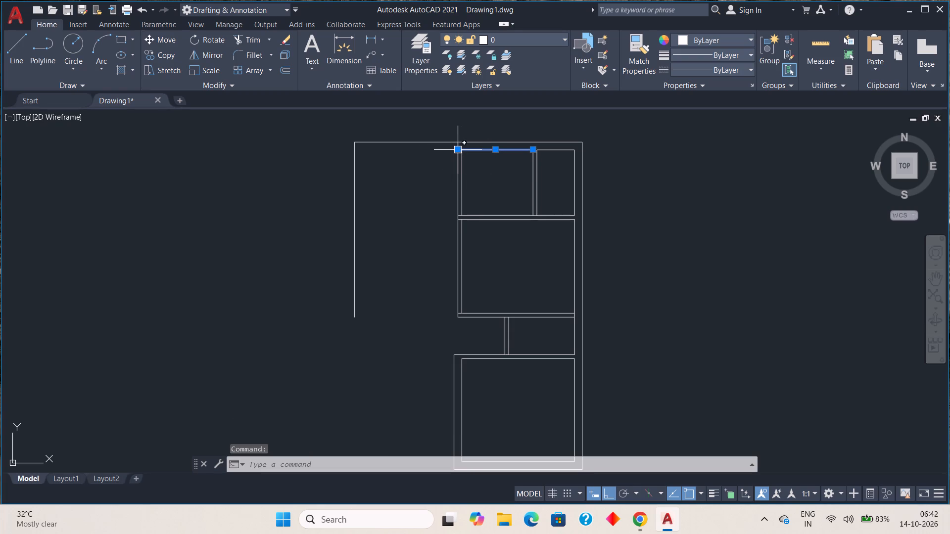
pyautogui.click(458, 150)
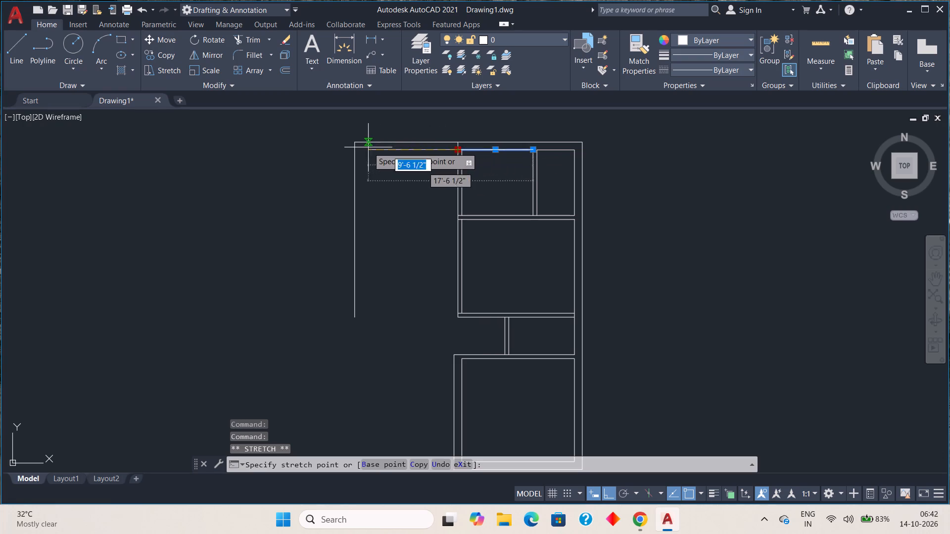
pyautogui.click(355, 149)
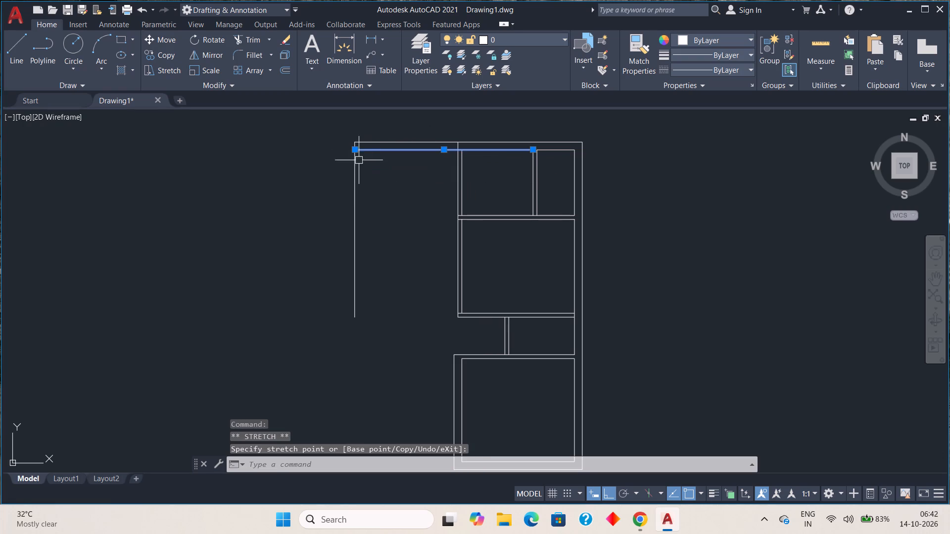
pyautogui.press('Escape')
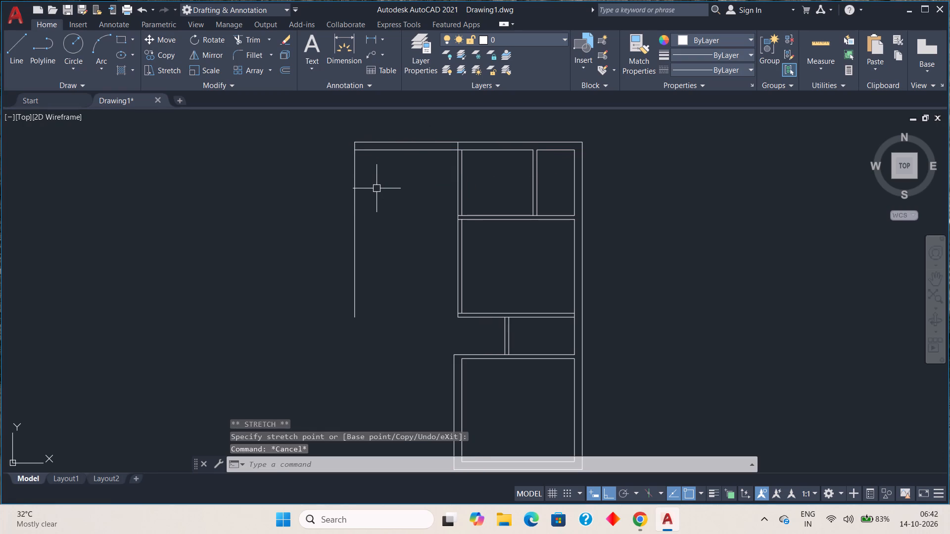
# Offset the new room's left line 10" outward to form the thickness of its outer wall.
pyautogui.press('o')
pyautogui.press('space')
pyautogui.write('1')
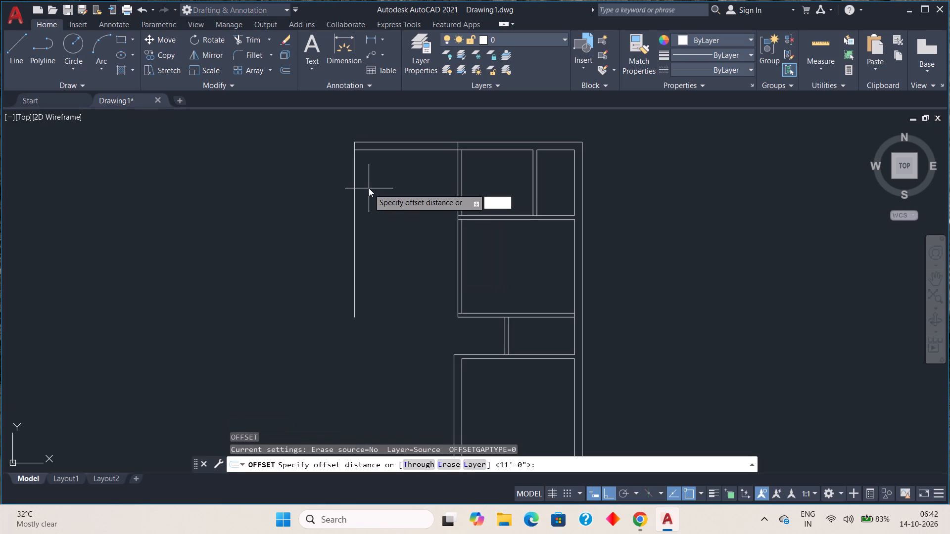
pyautogui.press('0')
pyautogui.hotkey('shift', '"')
pyautogui.press('Return')
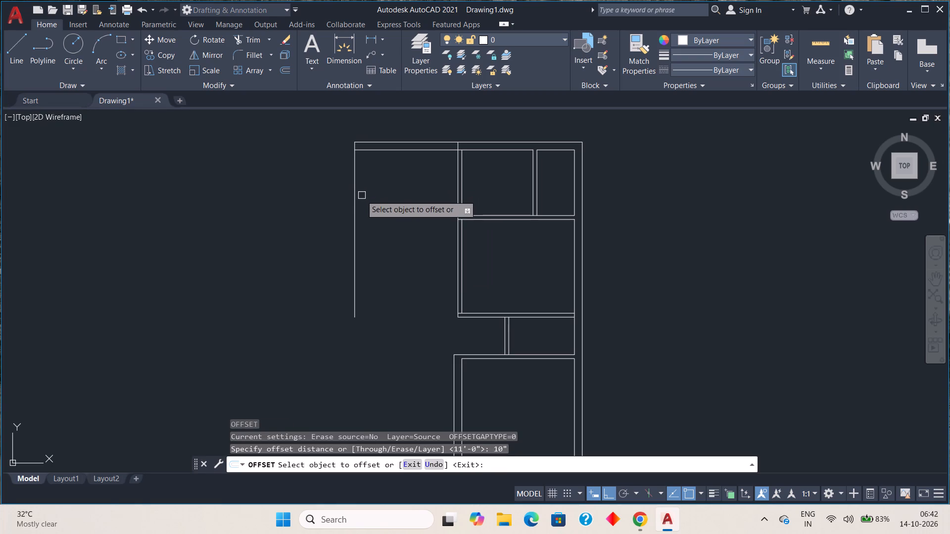
pyautogui.click(356, 203)
pyautogui.click(332, 203)
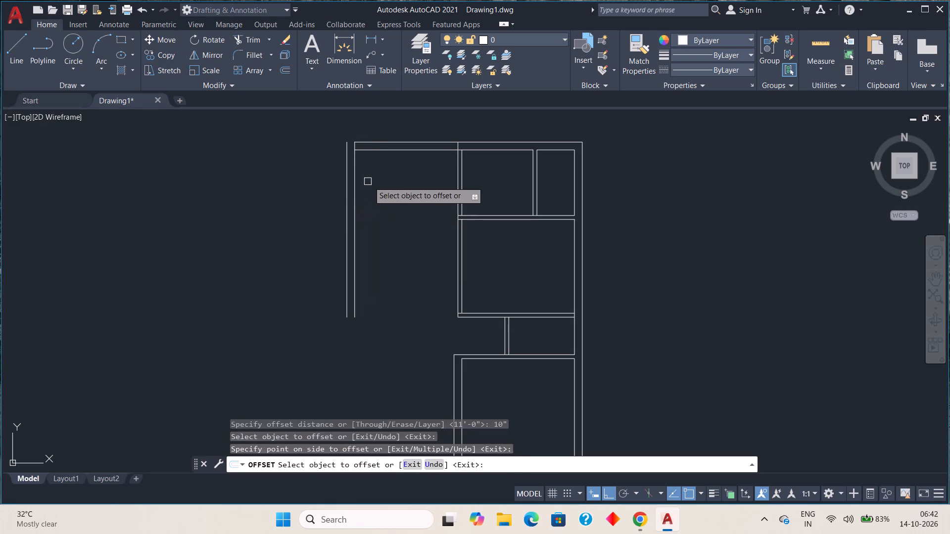
pyautogui.press('Escape')
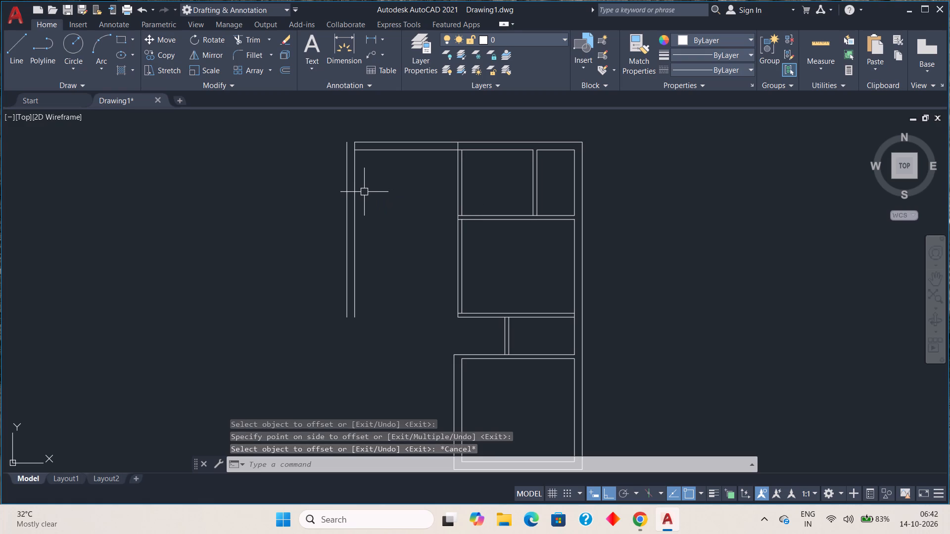
# Stretch the left end of the top wall's outer line to the top of the left wall's outer line.
pyautogui.click(392, 143)
pyautogui.click(352, 143)
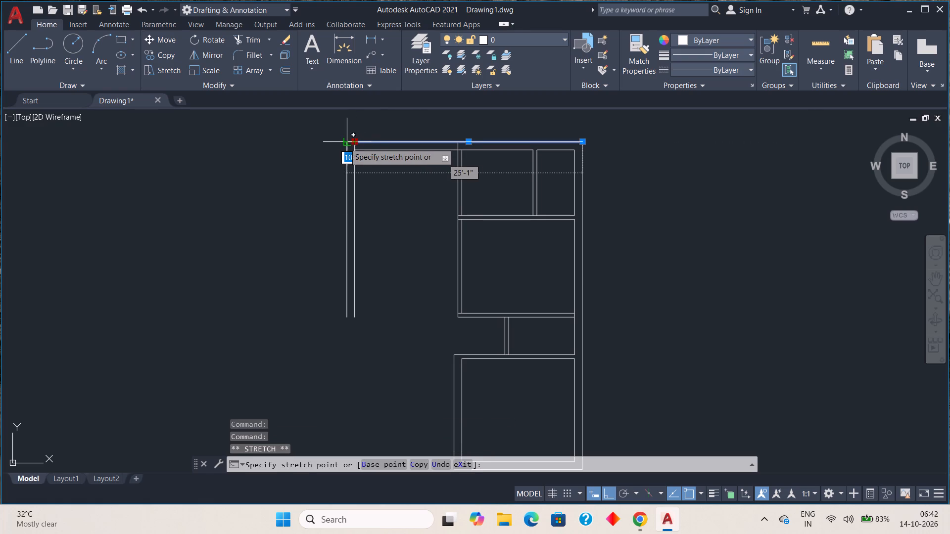
pyautogui.click(344, 143)
pyautogui.press('Escape')
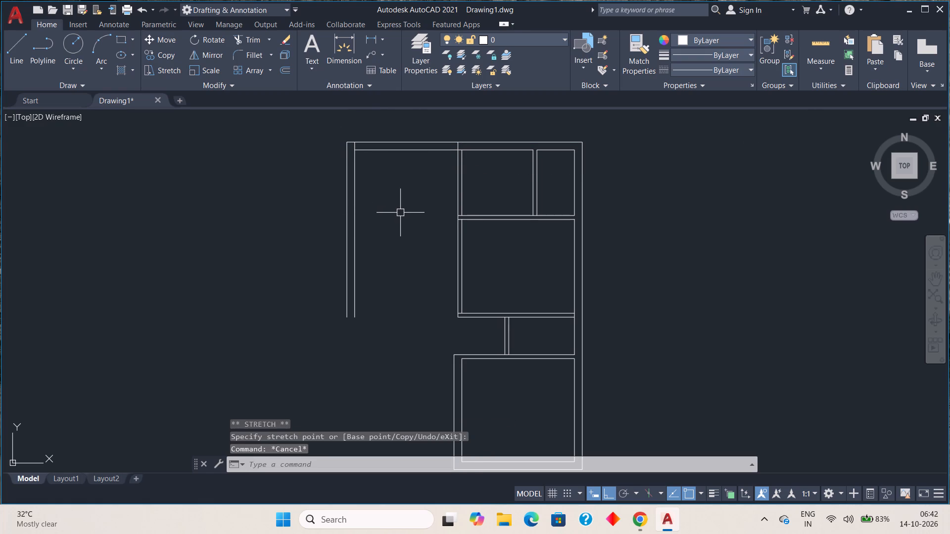
# Trim away both vertical partition lines between the new left room and the adjacent upper room.
pyautogui.moveTo(400, 214); pyautogui.dragTo(402, 198, button='middle')
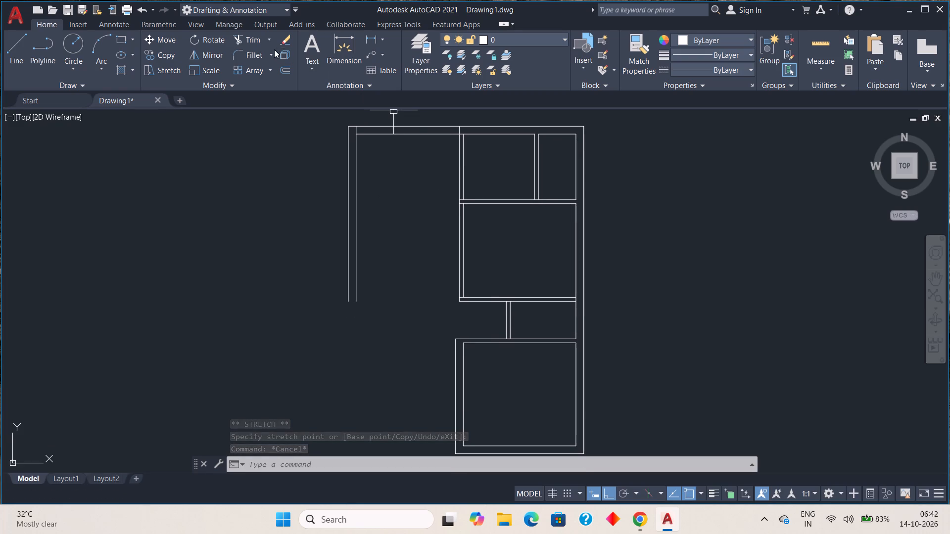
pyautogui.click(254, 39)
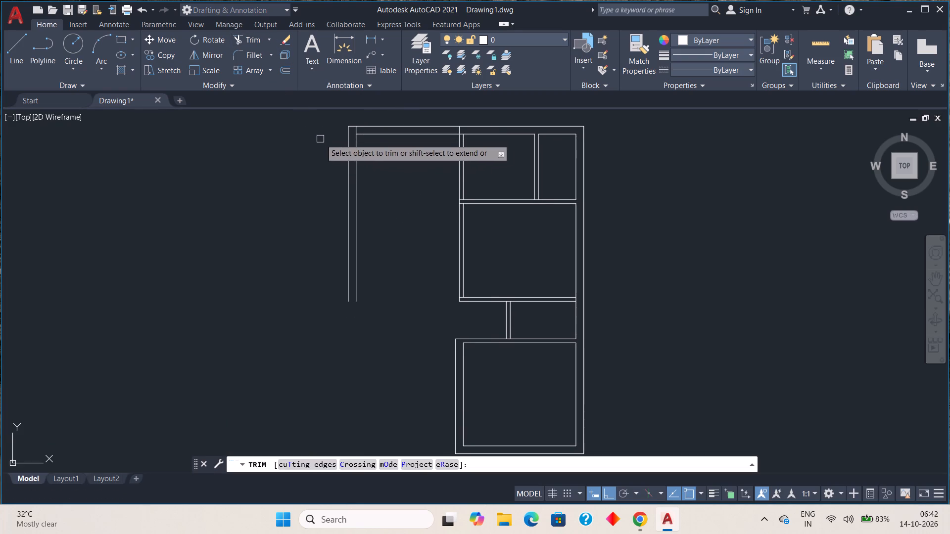
pyautogui.moveTo(435, 169); pyautogui.dragTo(487, 173)
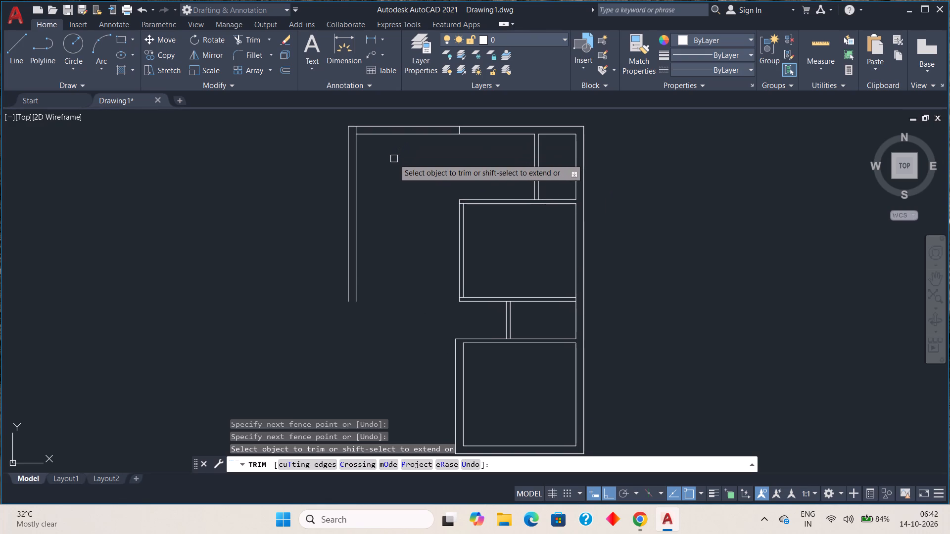
pyautogui.press('Escape')
pyautogui.press('Escape')
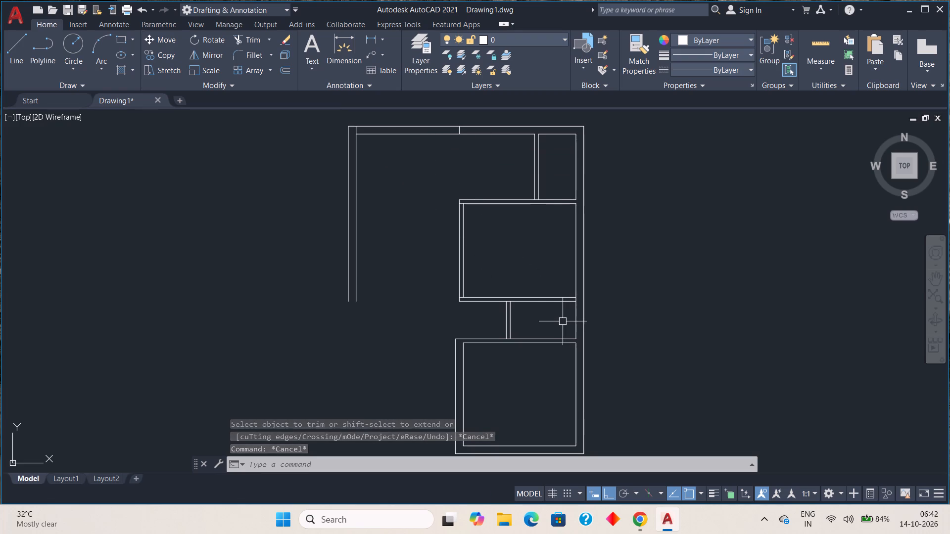
# Offset the top wall's inner line 10' downward to mark the bottom of the upper-left room.
pyautogui.press('o')
pyautogui.press('space')
pyautogui.press('1')
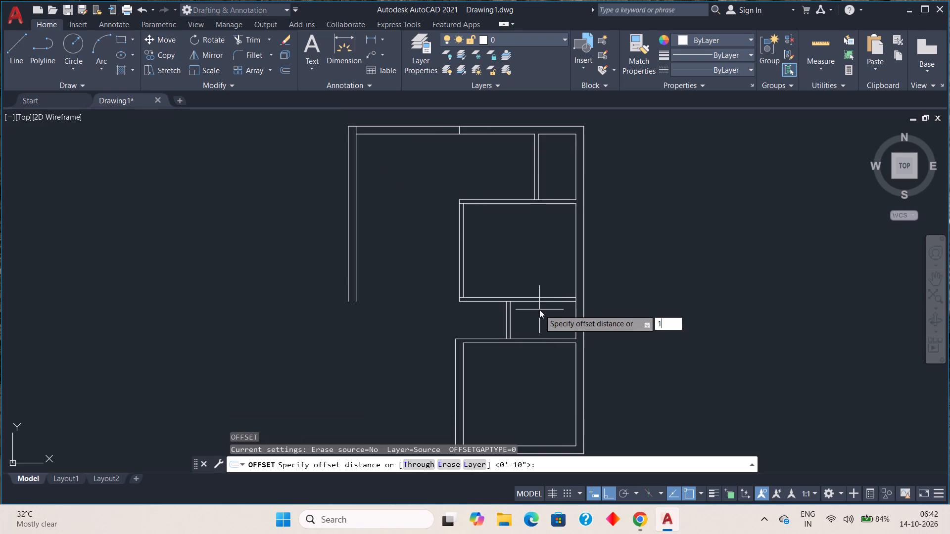
pyautogui.press('0')
pyautogui.press("'")
pyautogui.press('Return')
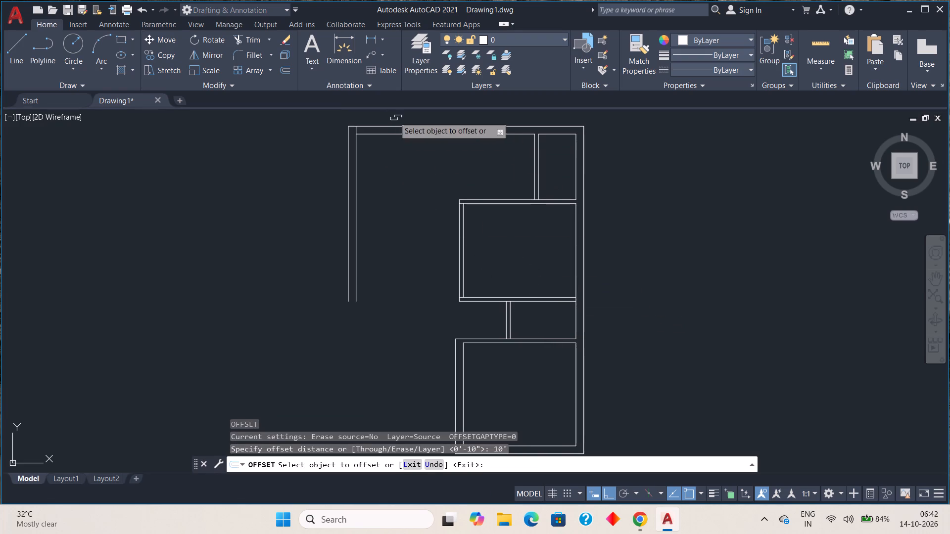
pyautogui.click(406, 134)
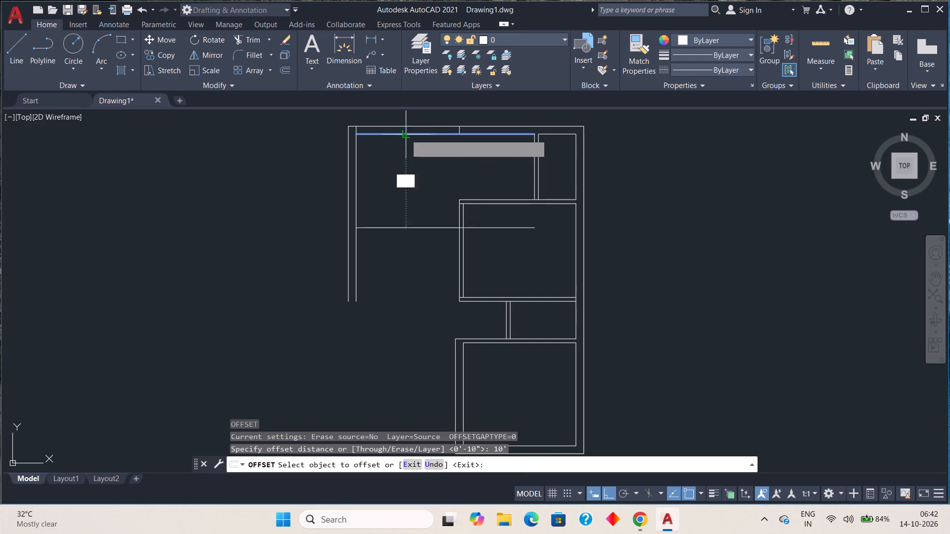
pyautogui.click(399, 182)
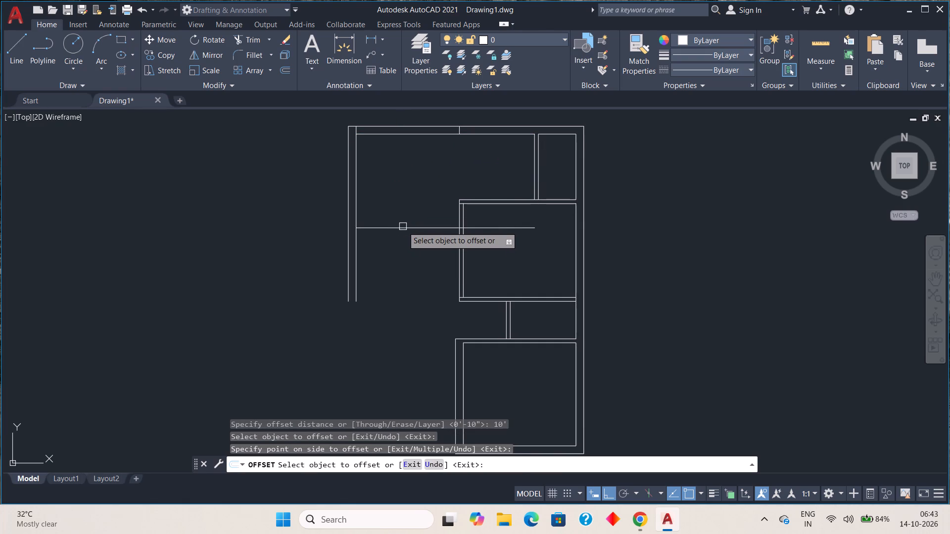
# Offset the new horizontal line 5" downward to form the partition wall's thickness.
pyautogui.click(403, 226)
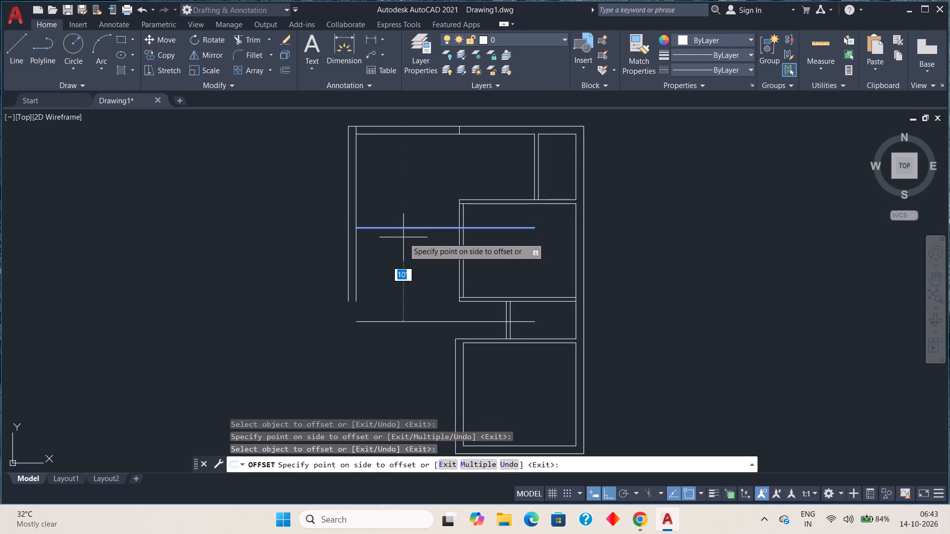
pyautogui.press('5')
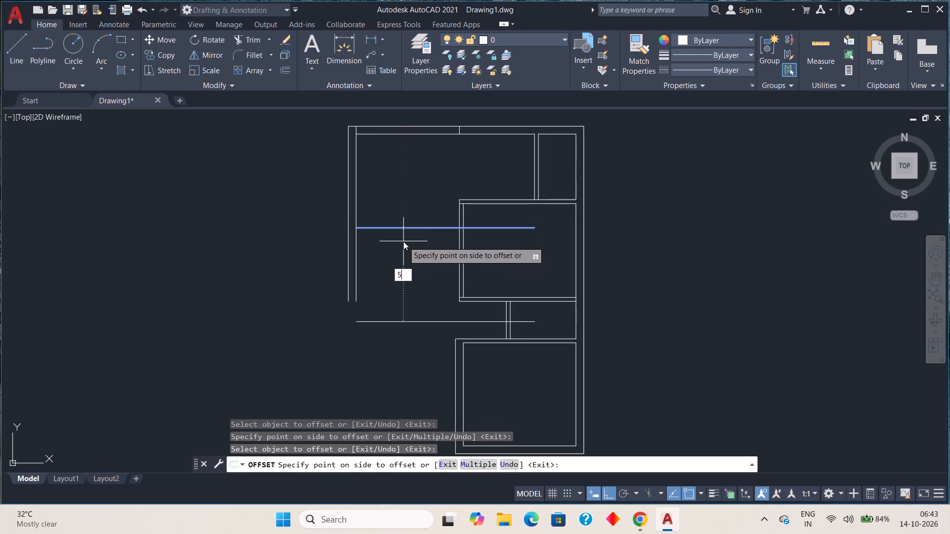
pyautogui.hotkey('shift', '"')
pyautogui.press('Return')
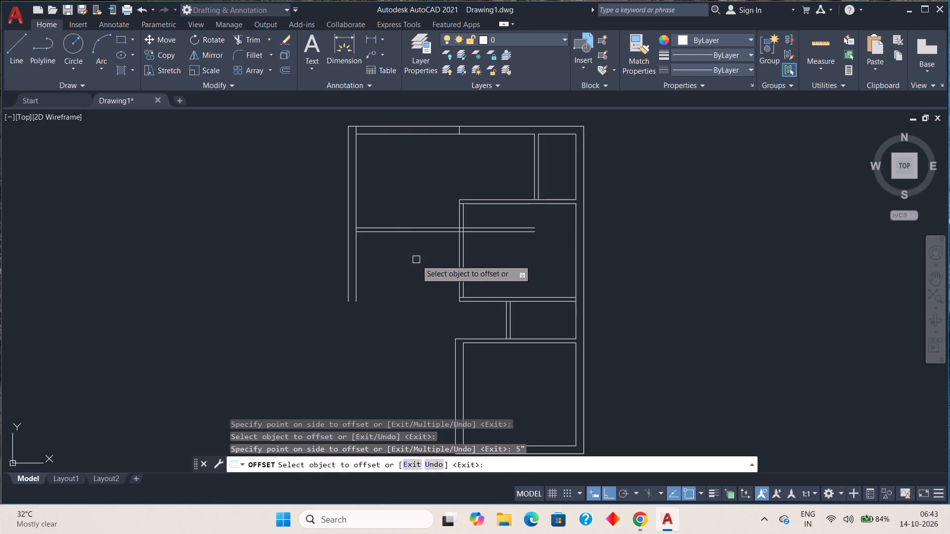
pyautogui.press('Escape')
pyautogui.press('Escape')
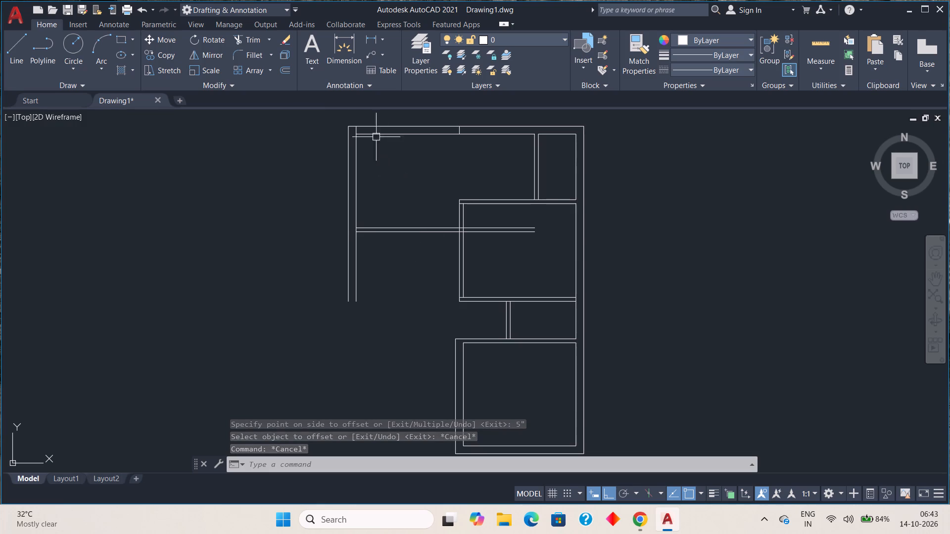
# Trim the new 5" partition's two lines back to the outer face of the middle room's left wall.
pyautogui.click(248, 41)
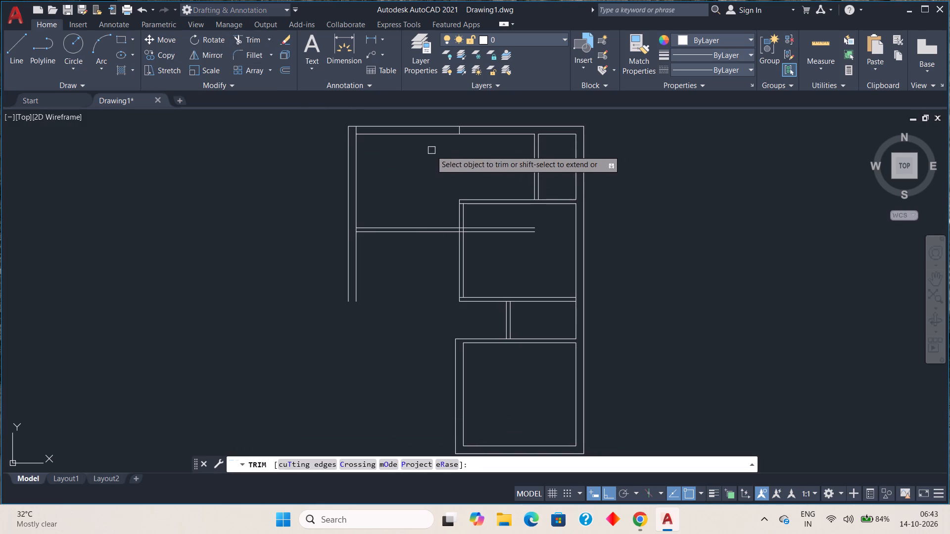
pyautogui.moveTo(495, 214); pyautogui.dragTo(497, 221)
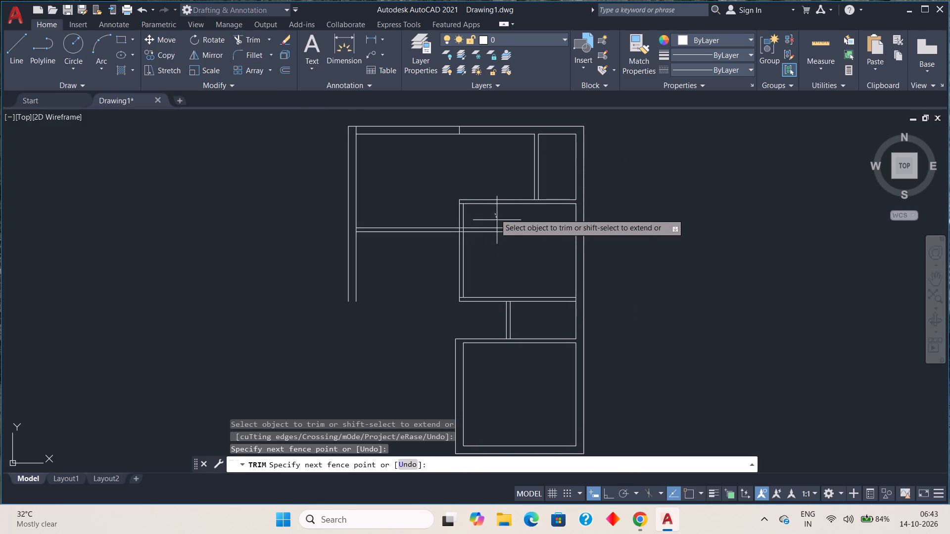
pyautogui.moveTo(497, 221); pyautogui.dragTo(498, 237)
pyautogui.scroll(2, 468, 238)
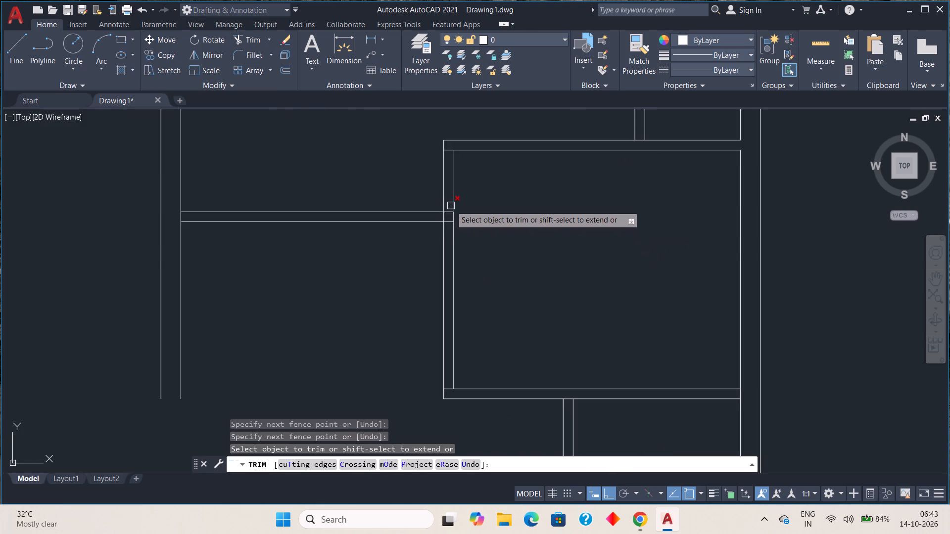
pyautogui.scroll(4, 448, 205)
pyautogui.moveTo(449, 205); pyautogui.dragTo(448, 309)
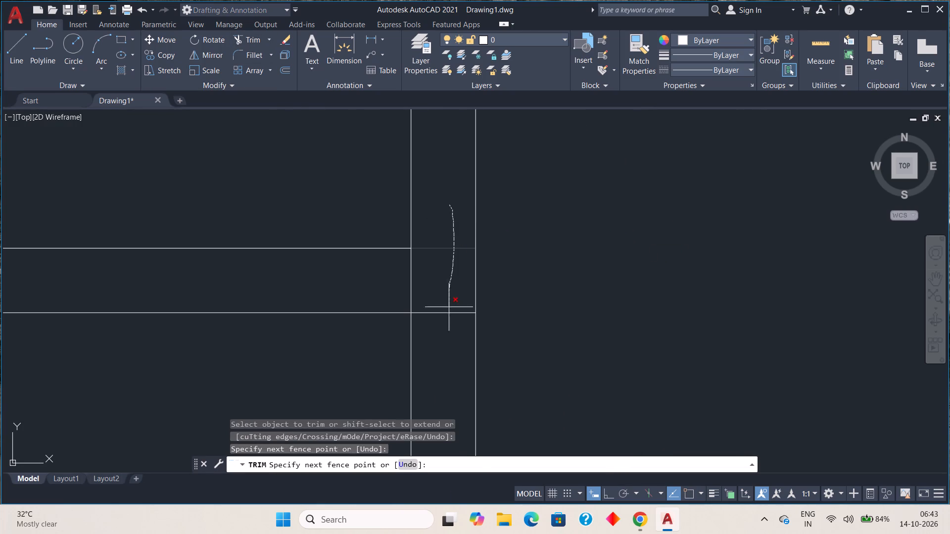
pyautogui.moveTo(448, 309); pyautogui.dragTo(448, 319)
pyautogui.scroll(-4, 435, 306)
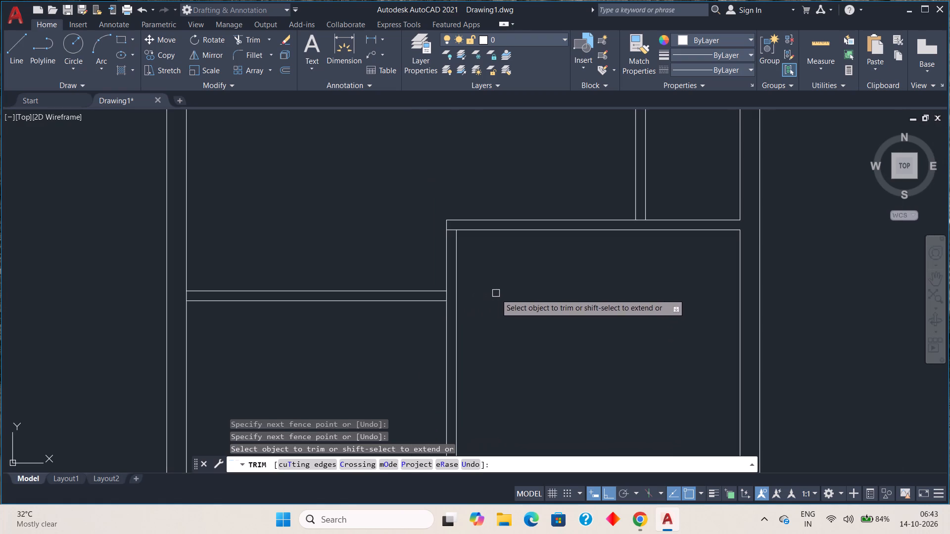
# Trim the leftover short vertical line inside the top wall where the removed partition met it.
pyautogui.moveTo(505, 303); pyautogui.dragTo(518, 272, button='middle')
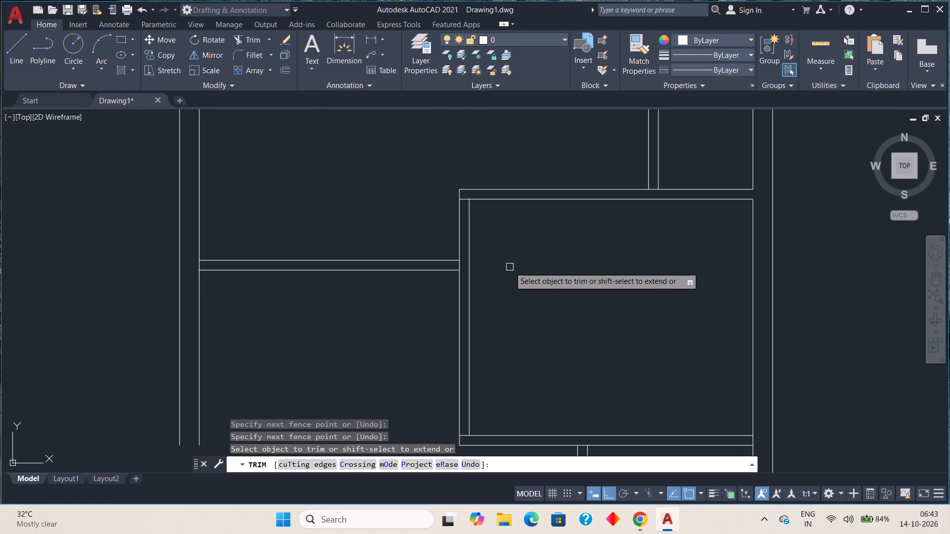
pyautogui.scroll(-2, 509, 268)
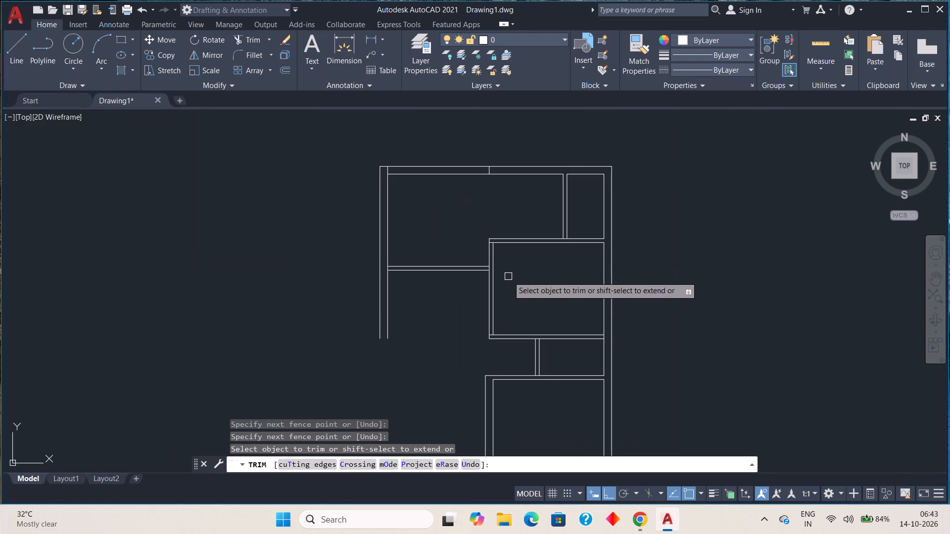
pyautogui.scroll(2, 483, 168)
pyautogui.click(497, 175)
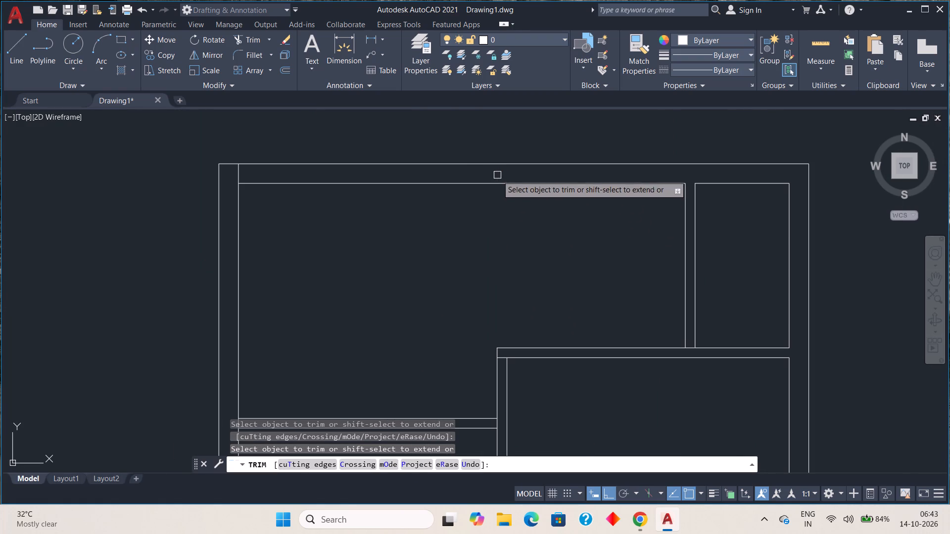
pyautogui.scroll(-3, 505, 232)
pyautogui.moveTo(543, 300); pyautogui.dragTo(543, 237, button='middle')
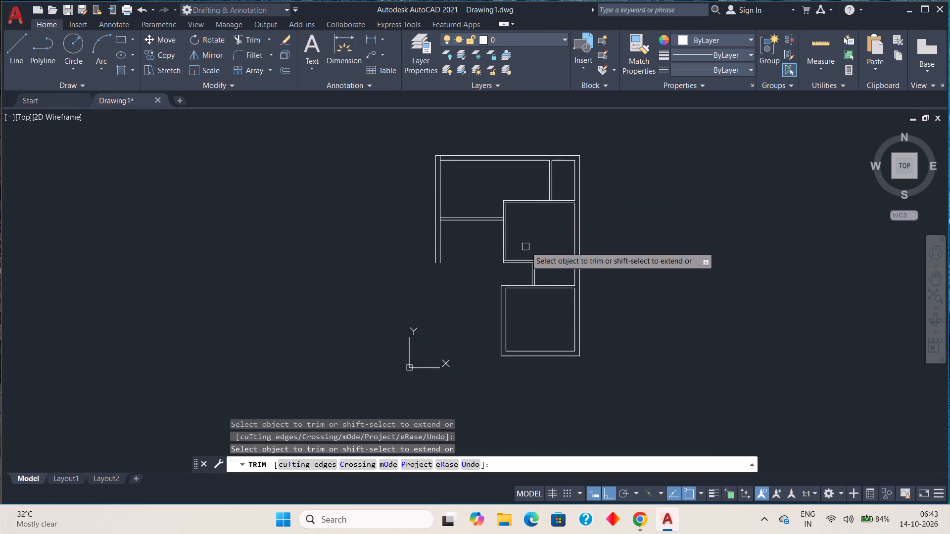
pyautogui.moveTo(525, 247); pyautogui.dragTo(525, 223, button='middle')
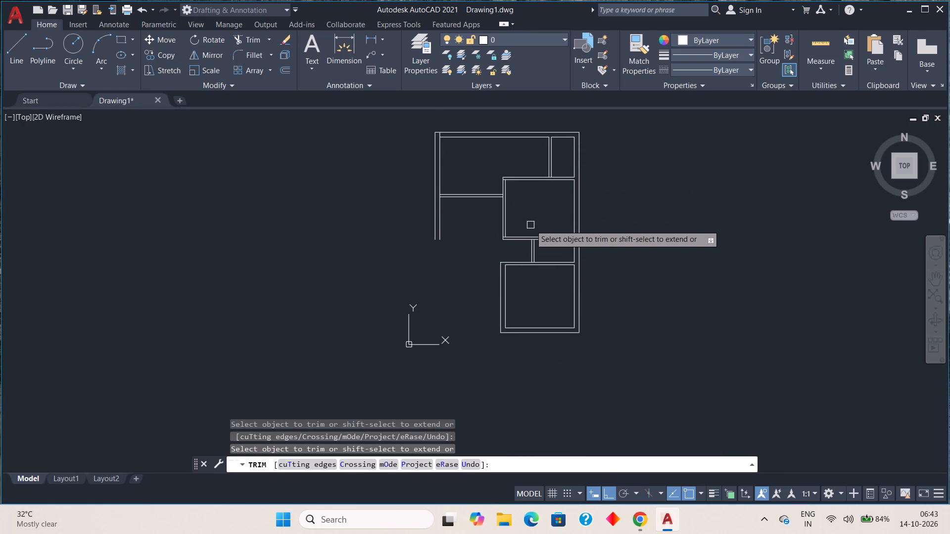
pyautogui.press('Escape')
pyautogui.press('Escape')
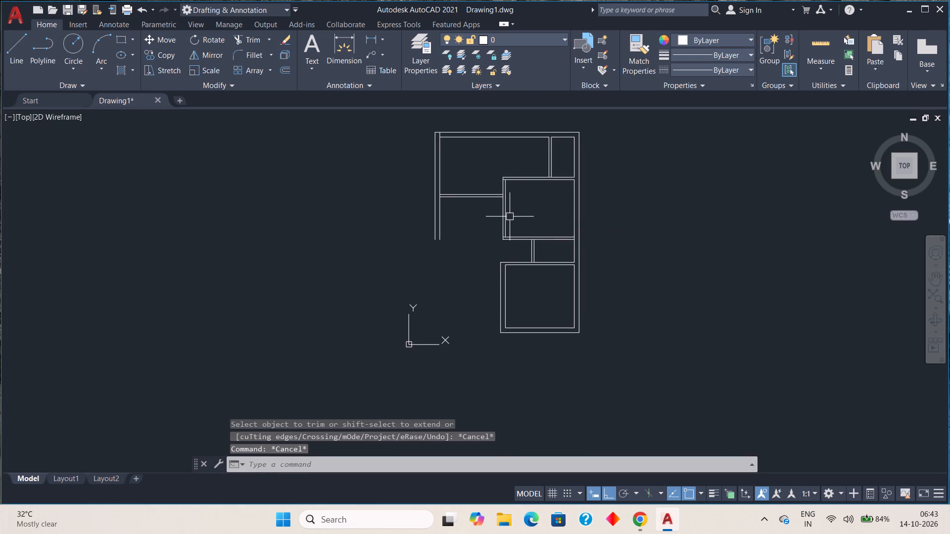
# Start another Offset operation for the next wall line.
pyautogui.press('o')
pyautogui.press('space')
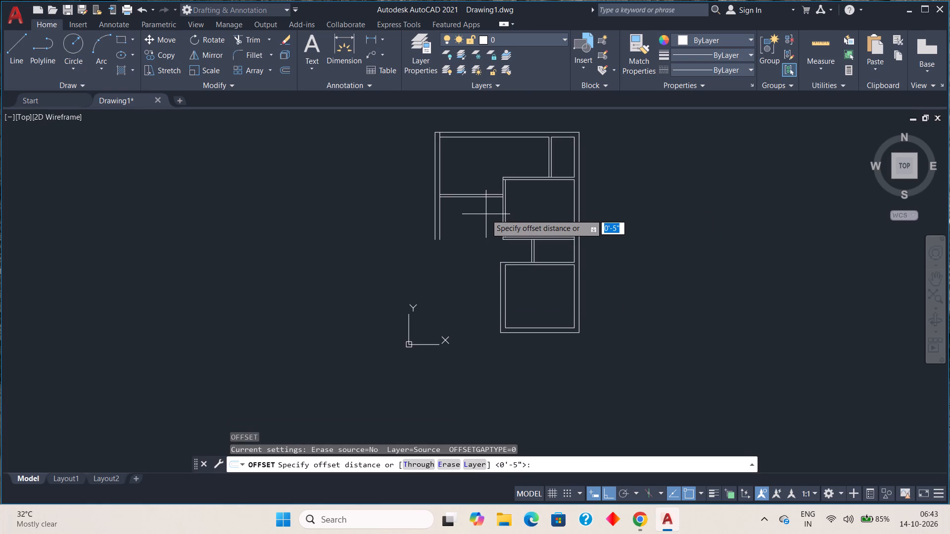
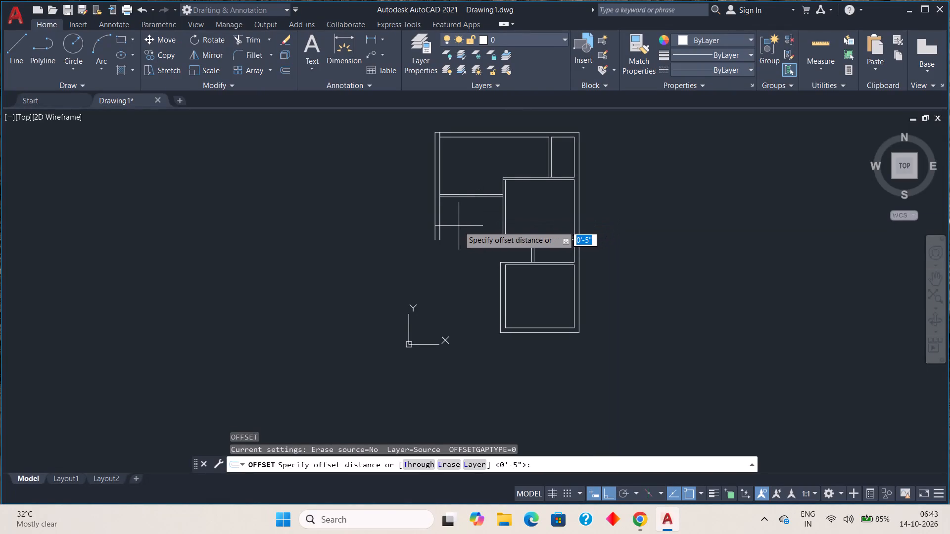
# Offset the lower line of the left section's horizontal partition 17.5' downward to set the lower room's depth.
pyautogui.press('1')
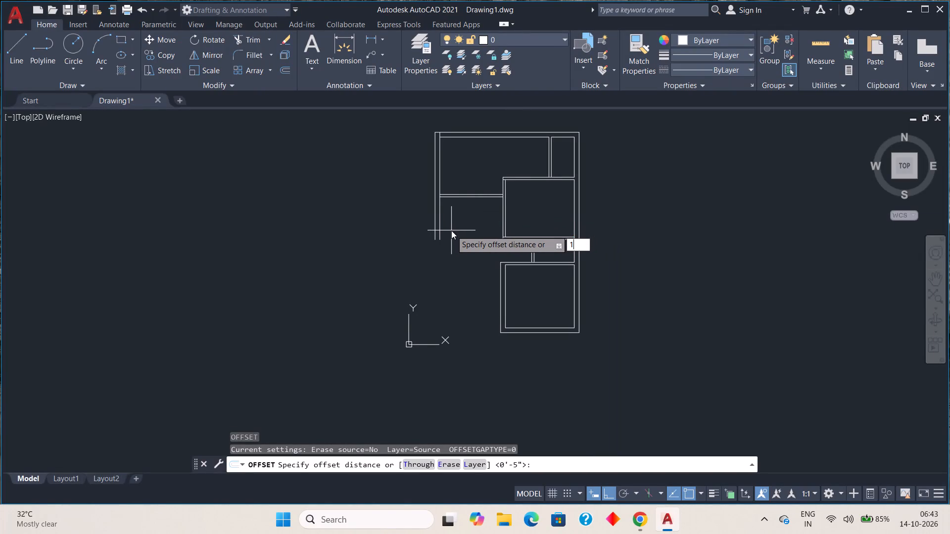
pyautogui.press('7')
pyautogui.press('.')
pyautogui.write("5'")
pyautogui.press('Return')
pyautogui.scroll(3, 470, 202)
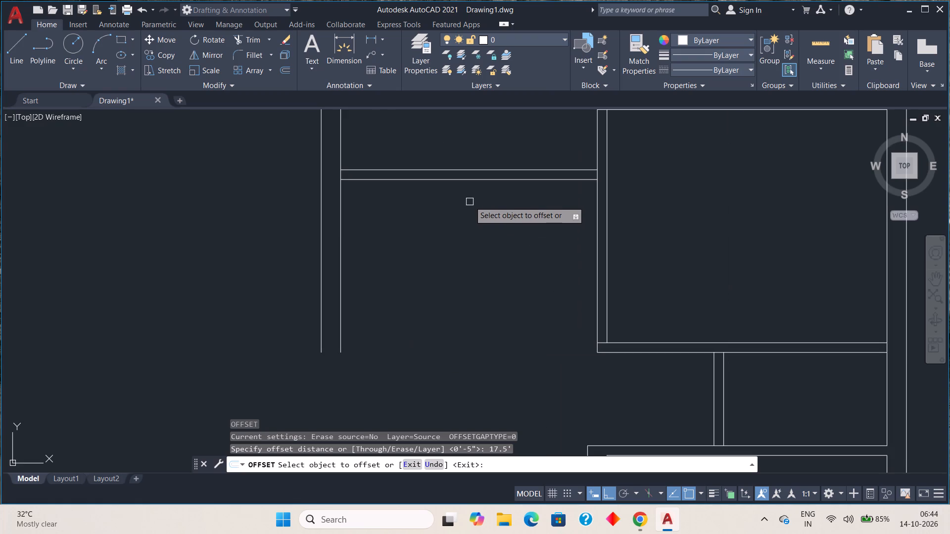
pyautogui.click(472, 179)
pyautogui.click(474, 277)
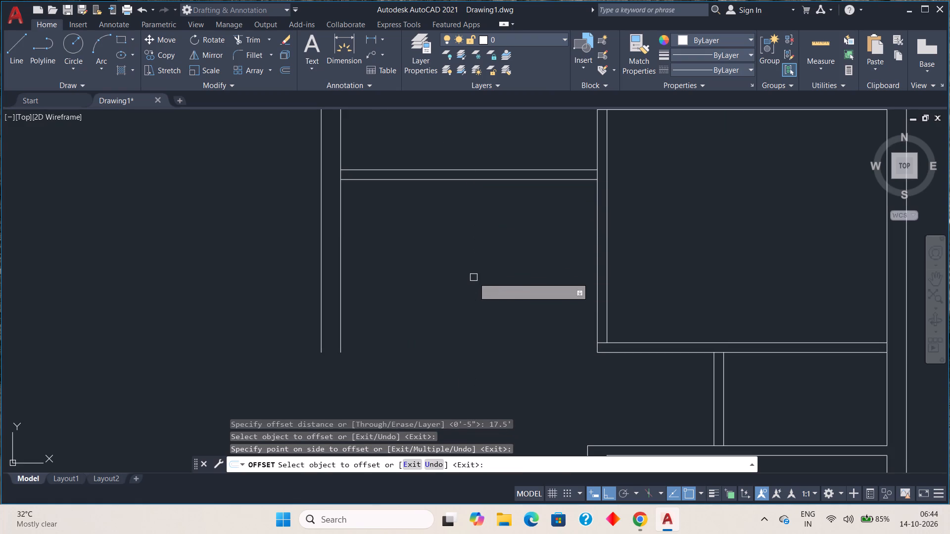
# Offset the new bottom line of the left section 10" downward to form the bottom wall's thickness.
pyautogui.scroll(-3, 478, 294)
pyautogui.moveTo(489, 313); pyautogui.dragTo(481, 272, button='middle')
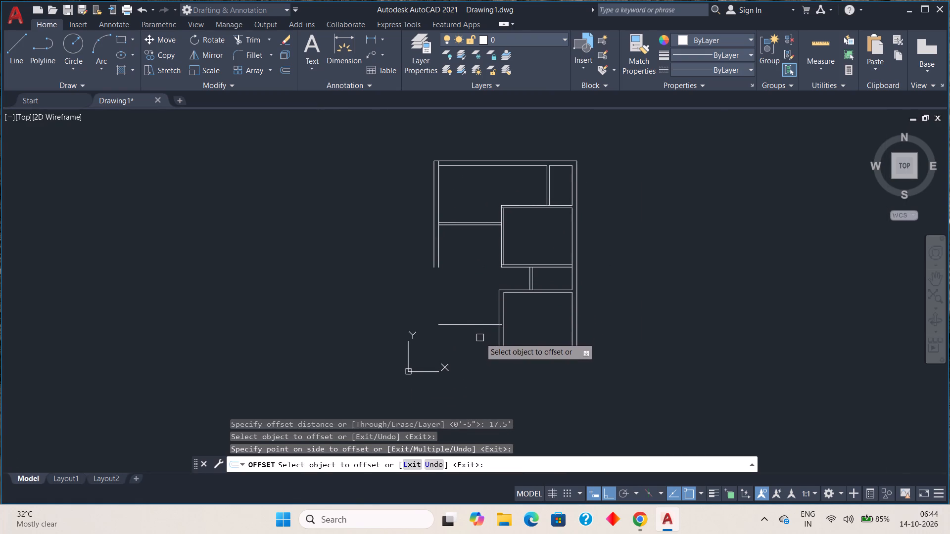
pyautogui.moveTo(480, 338); pyautogui.dragTo(480, 292, button='middle')
pyautogui.scroll(1, 479, 293)
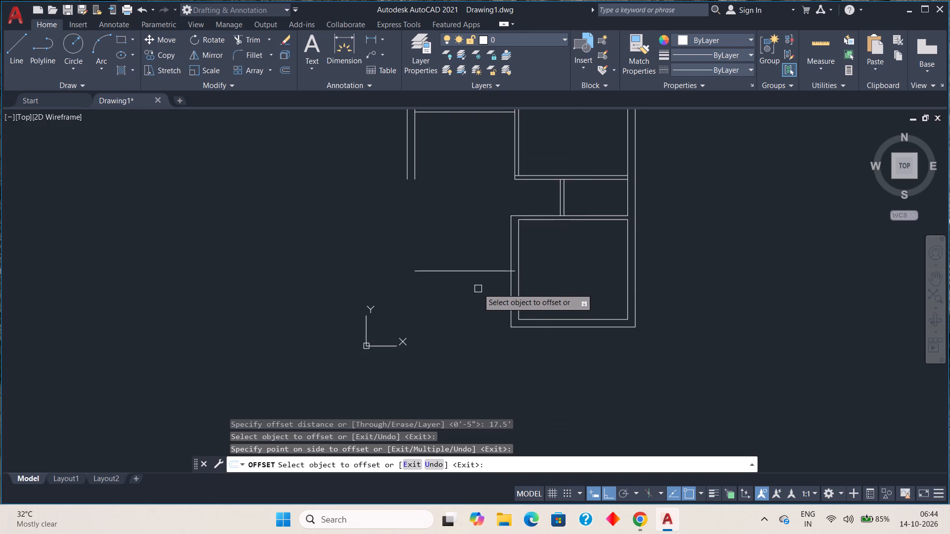
pyautogui.click(478, 268)
pyautogui.press('1')
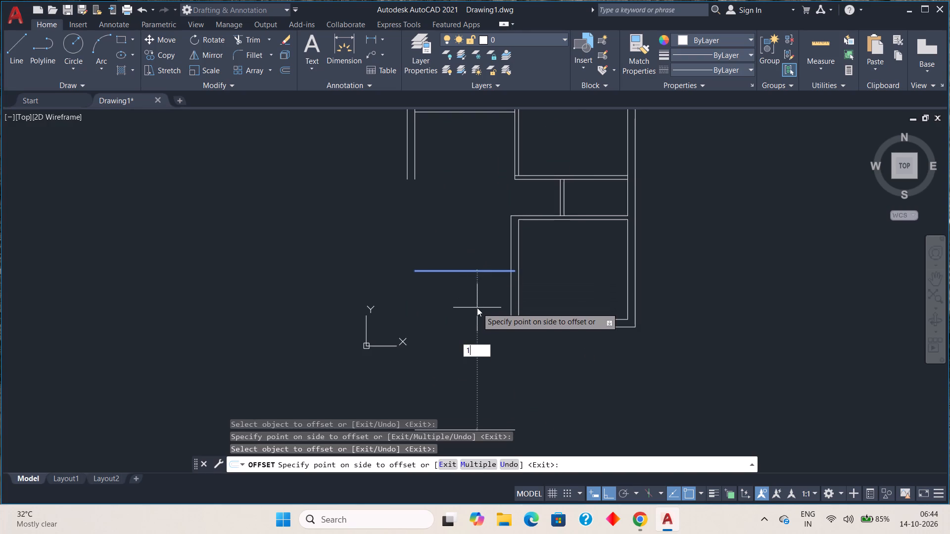
pyautogui.write('0"')
pyautogui.press('Return')
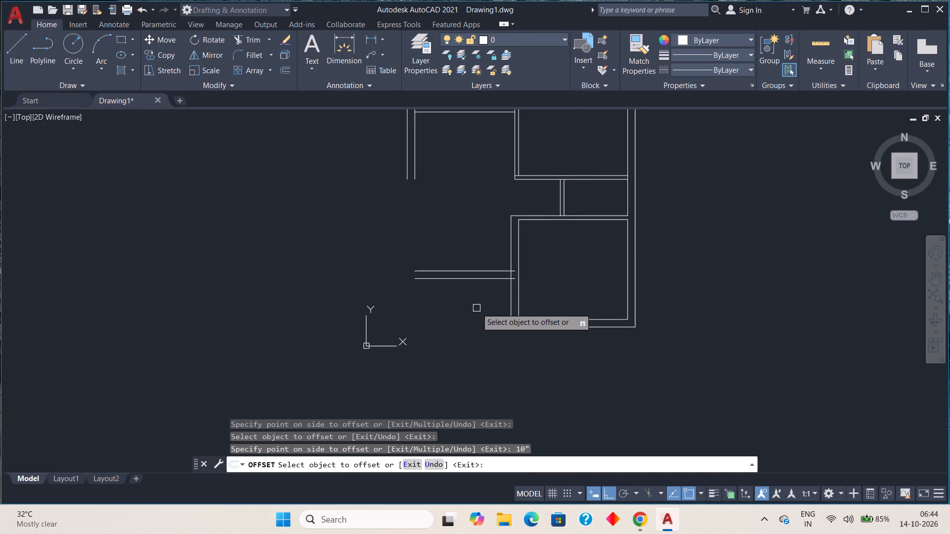
pyautogui.press('Escape')
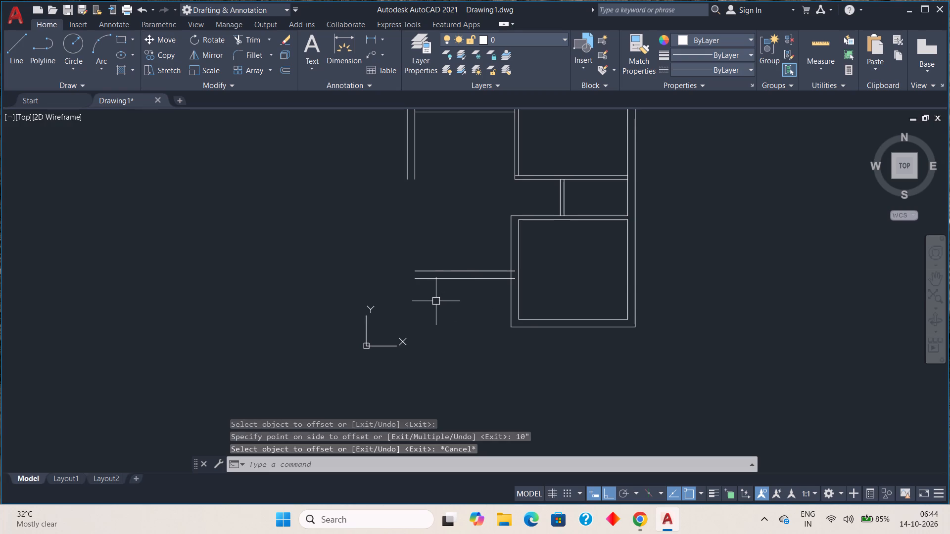
# Fillet the left wall's inner and outer lines to the matching bottom wall lines with zero radius, closing the lower-left corner.
pyautogui.press('f')
pyautogui.press('space')
pyautogui.press('r')
pyautogui.press('space')
pyautogui.press('space')
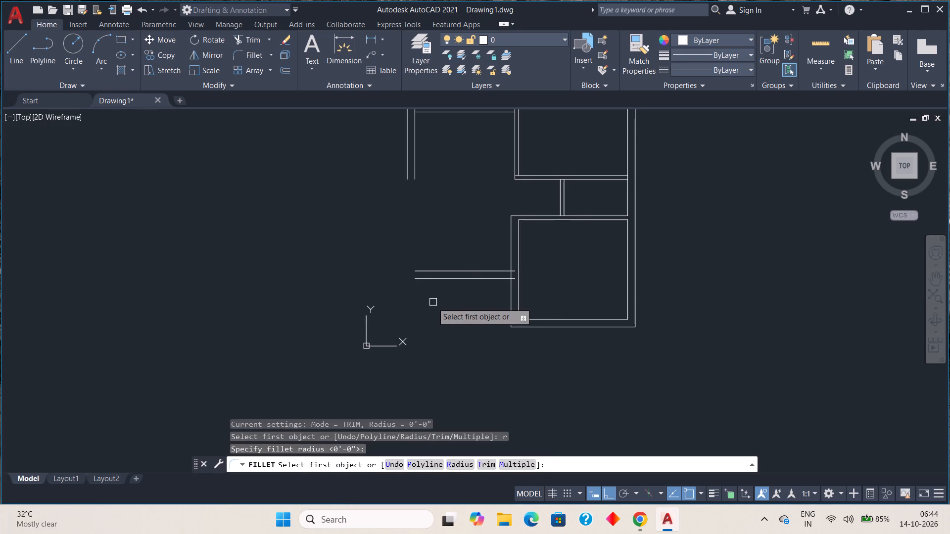
pyautogui.click(415, 175)
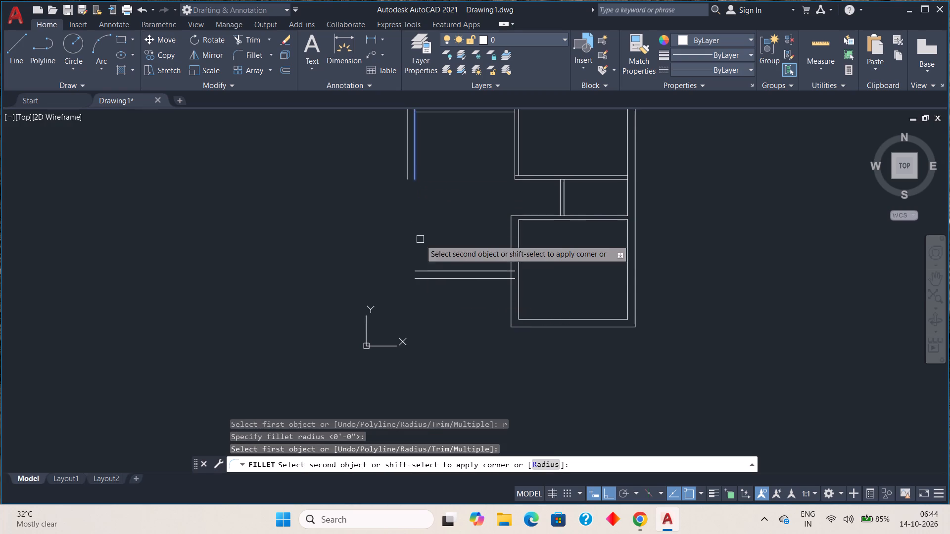
pyautogui.click(433, 272)
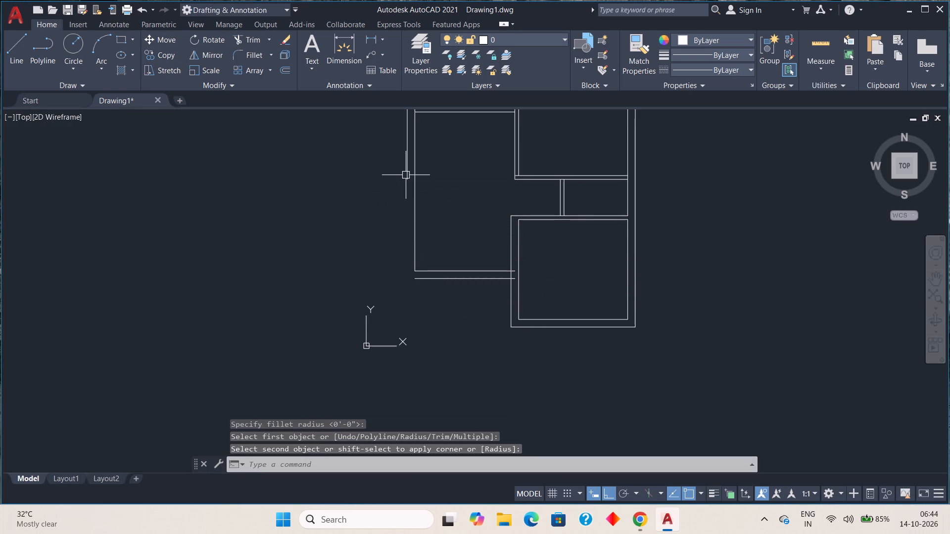
pyautogui.press('space')
pyautogui.click(406, 175)
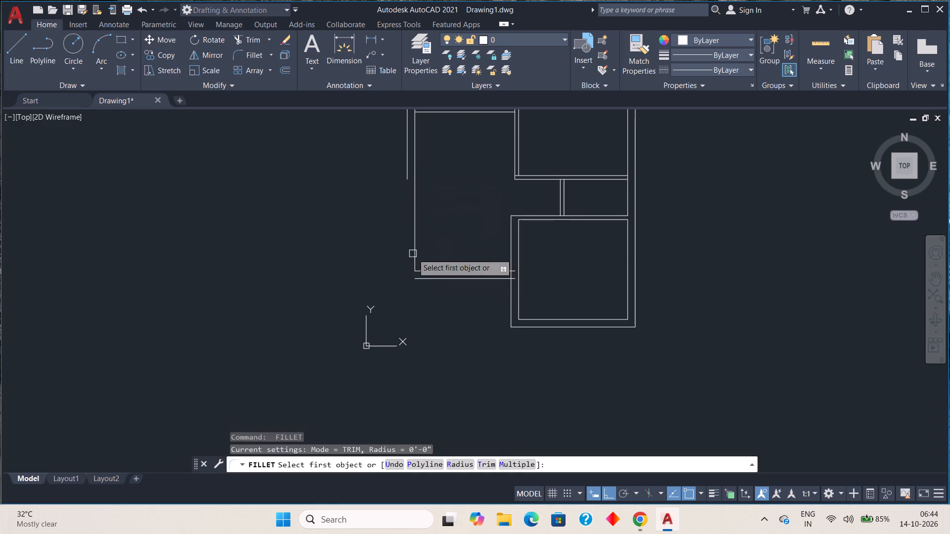
pyautogui.click(405, 168)
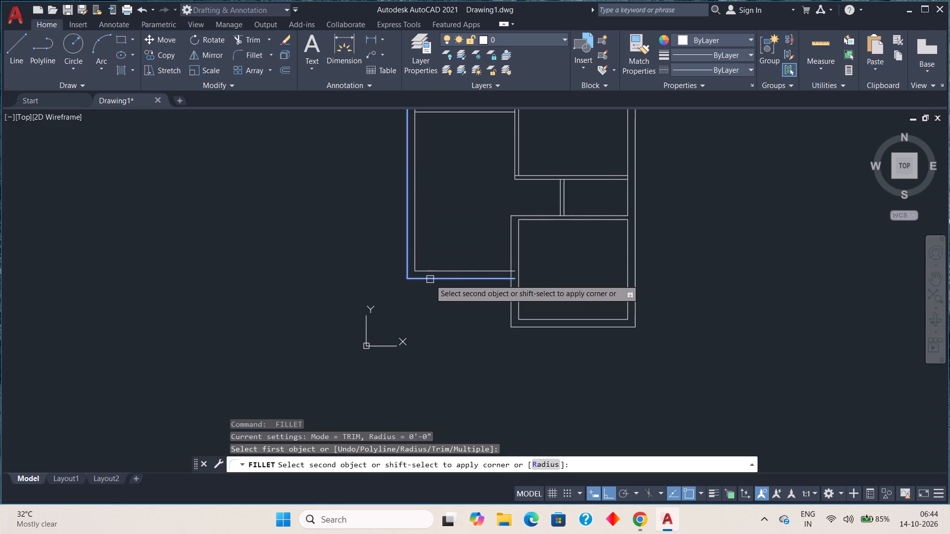
pyautogui.click(430, 279)
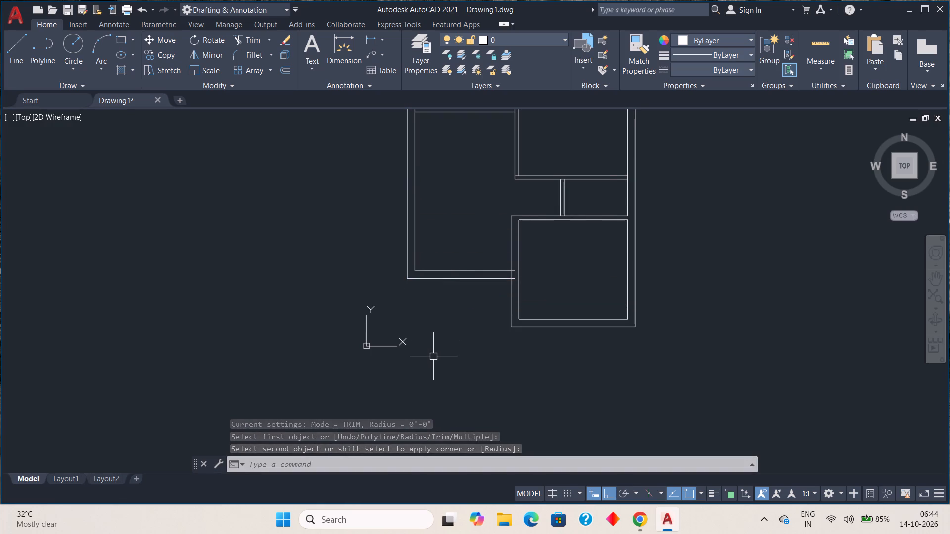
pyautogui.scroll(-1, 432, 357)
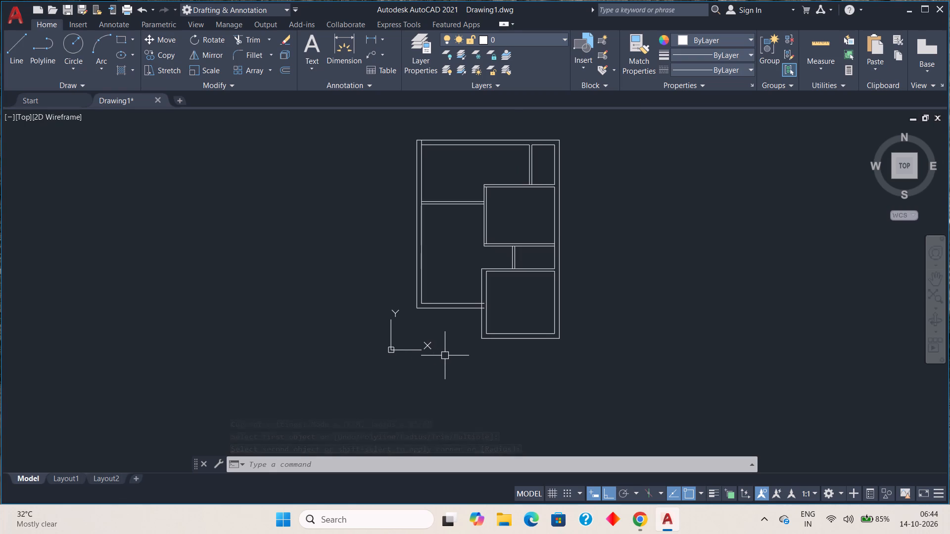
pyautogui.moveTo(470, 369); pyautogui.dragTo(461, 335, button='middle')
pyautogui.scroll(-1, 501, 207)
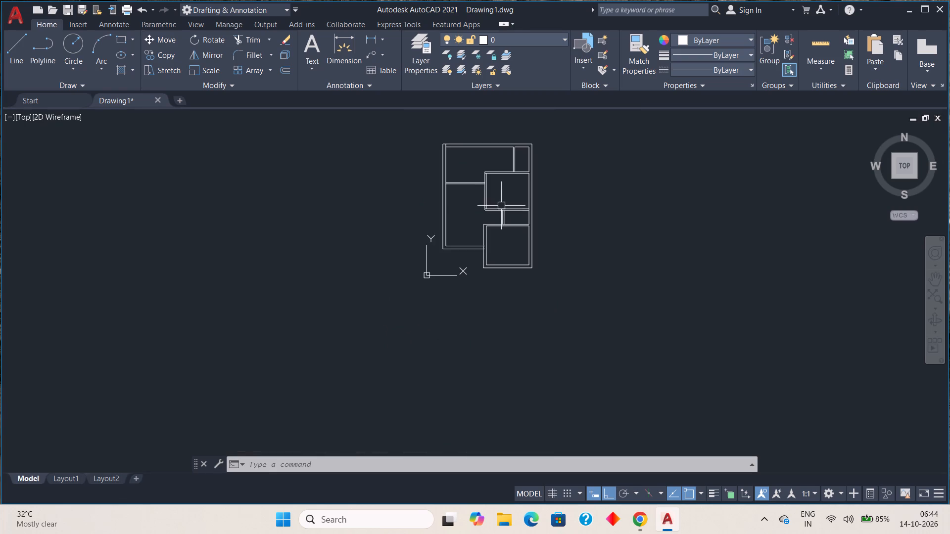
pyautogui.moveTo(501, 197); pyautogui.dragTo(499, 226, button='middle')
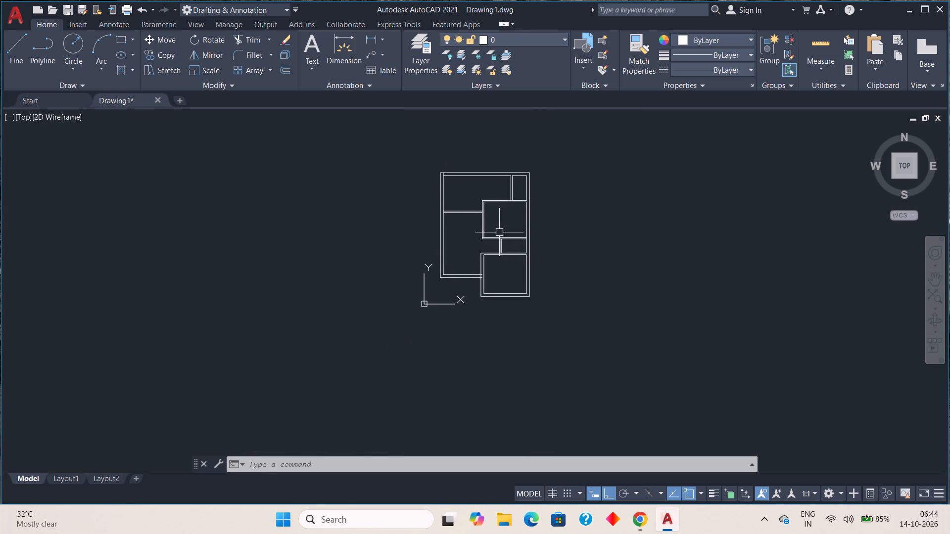
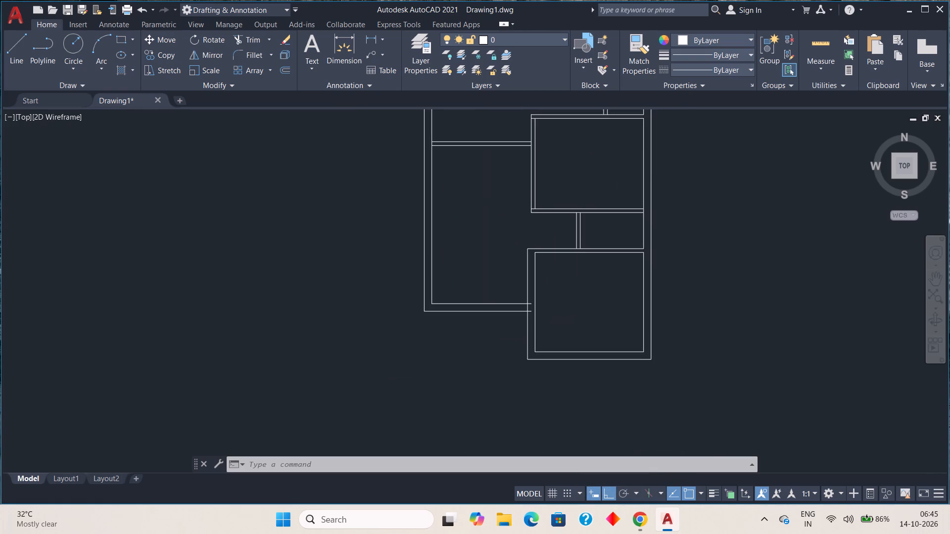
# Trim the ends of the left section's two bottom wall lines that overshoot the lower-right room's outer left wall line.
pyautogui.click(259, 39)
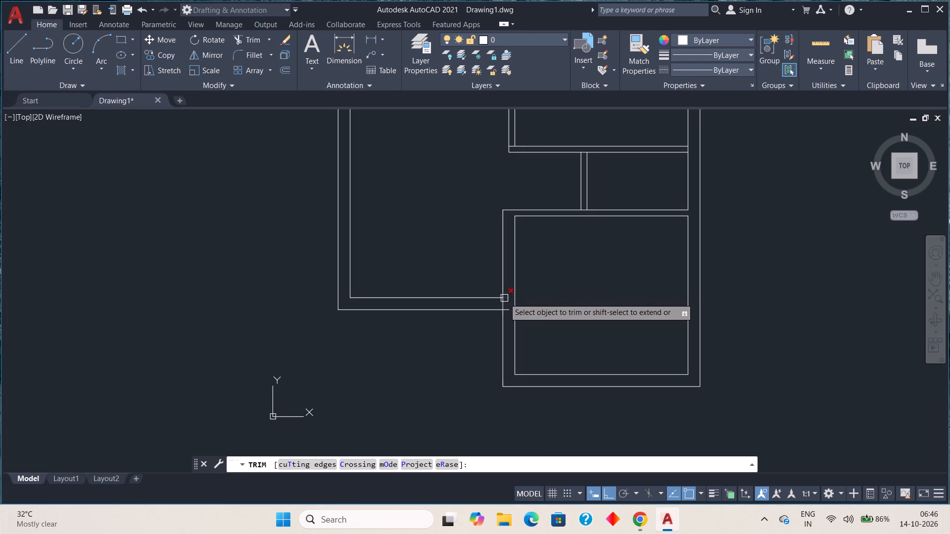
pyautogui.scroll(3, 504, 299)
pyautogui.moveTo(513, 286); pyautogui.dragTo(516, 352)
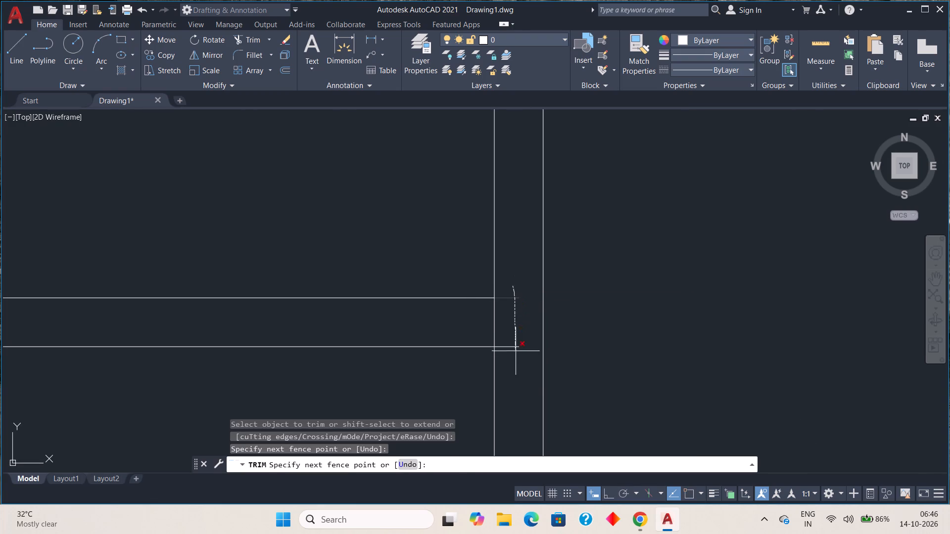
pyautogui.moveTo(516, 352); pyautogui.dragTo(516, 361)
pyautogui.scroll(-4, 510, 356)
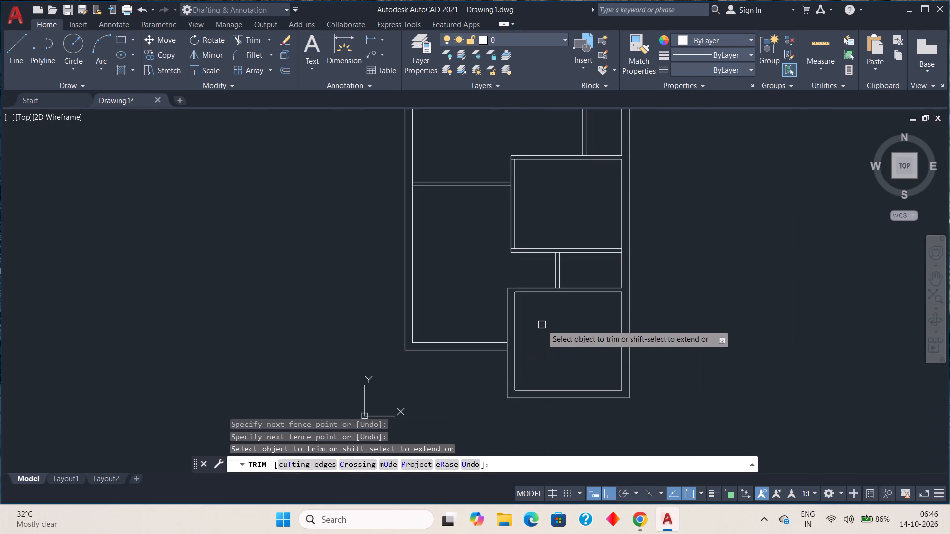
pyautogui.moveTo(544, 333); pyautogui.dragTo(546, 344, button='middle')
pyautogui.scroll(-1, 546, 344)
pyautogui.moveTo(559, 341); pyautogui.dragTo(561, 345, button='middle')
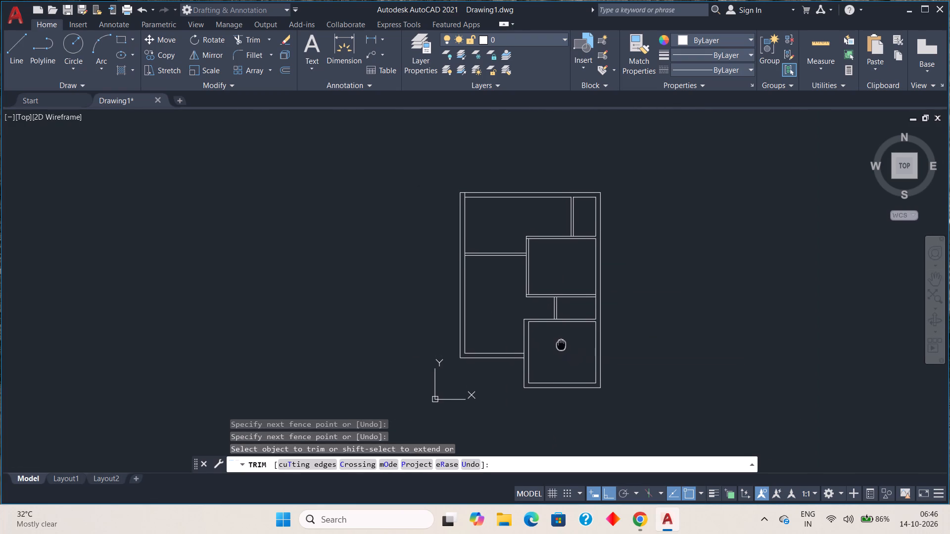
pyautogui.moveTo(561, 345); pyautogui.dragTo(576, 351, button='middle')
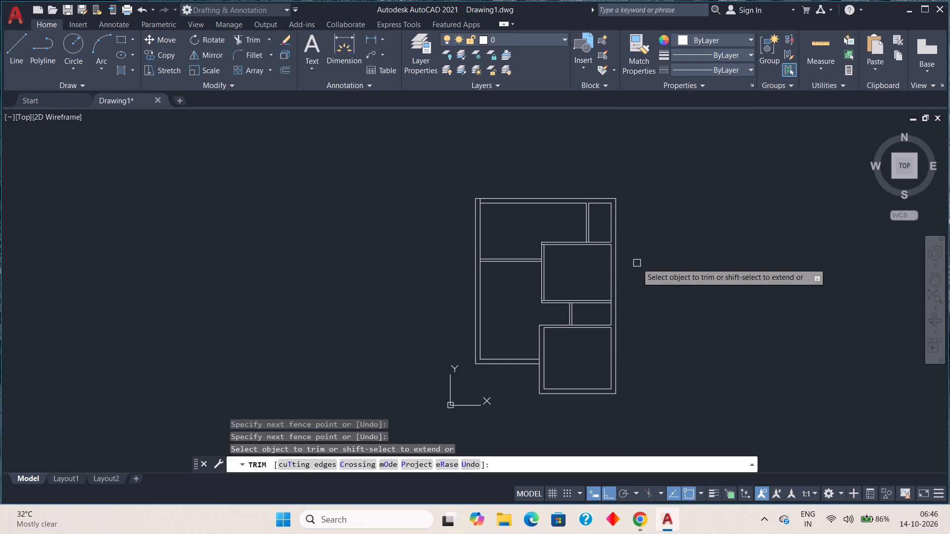
pyautogui.press('Escape')
pyautogui.press('Escape')
pyautogui.press('Escape')
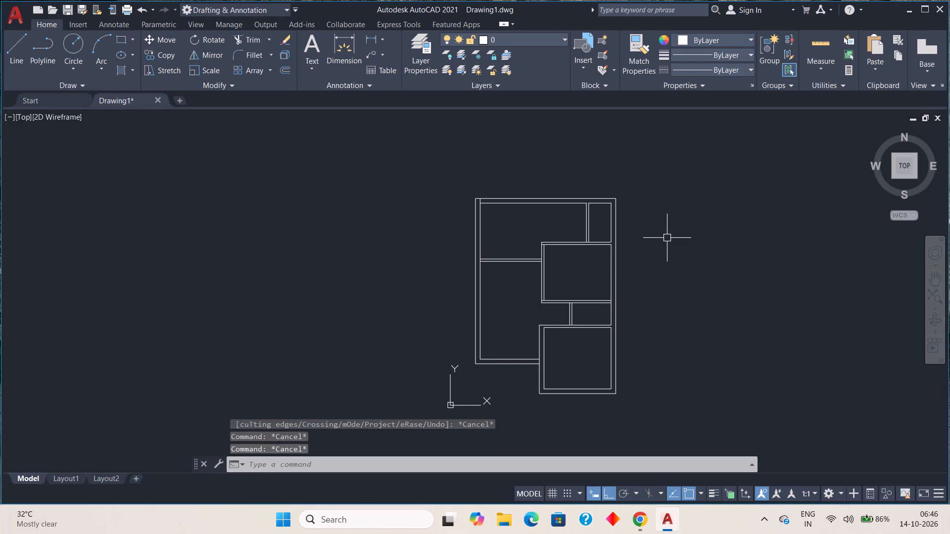
# Trim the line segments inside the plan's upper-left wall corner and at the foot of the upper-right vertical partition.
pyautogui.moveTo(676, 303); pyautogui.dragTo(667, 253, button='middle')
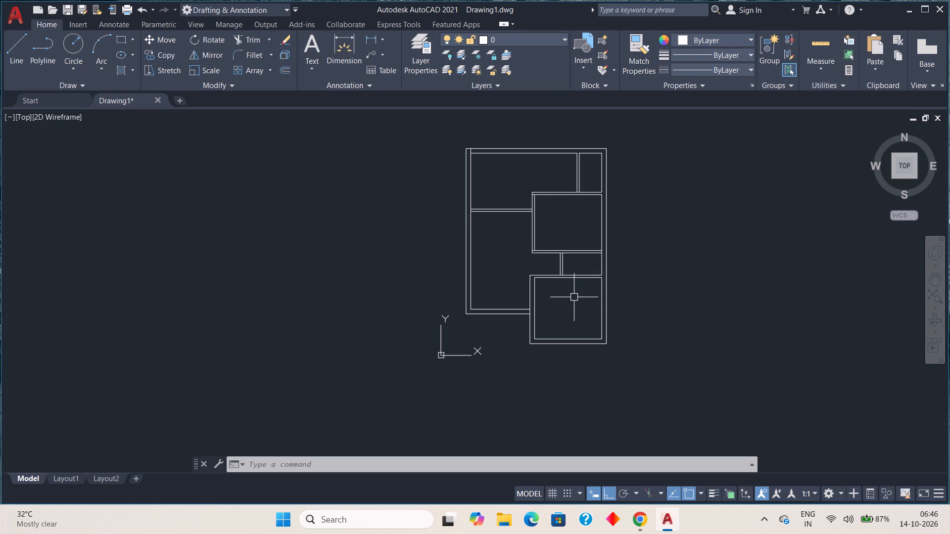
pyautogui.click(244, 37)
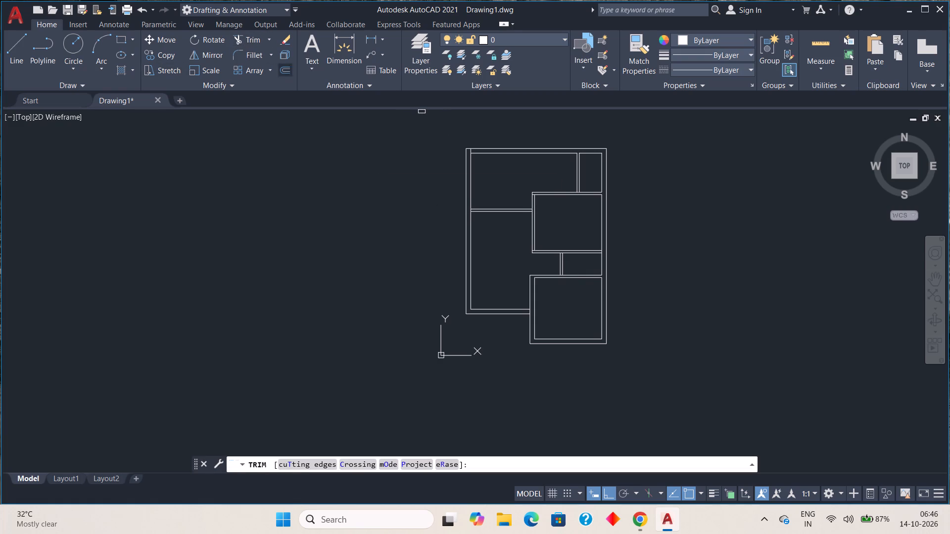
pyautogui.scroll(3, 455, 153)
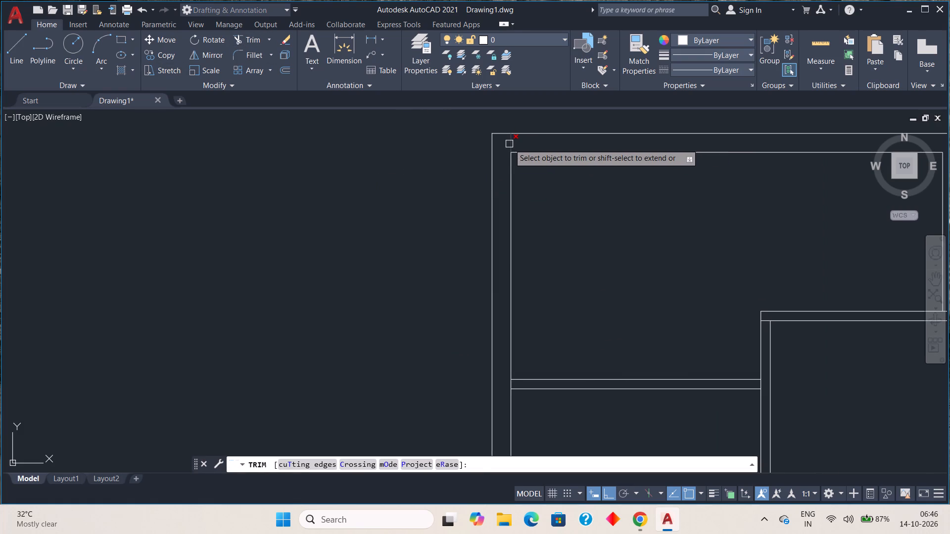
pyautogui.click(510, 144)
pyautogui.scroll(-3, 556, 217)
pyautogui.moveTo(583, 229); pyautogui.dragTo(416, 236, button='middle')
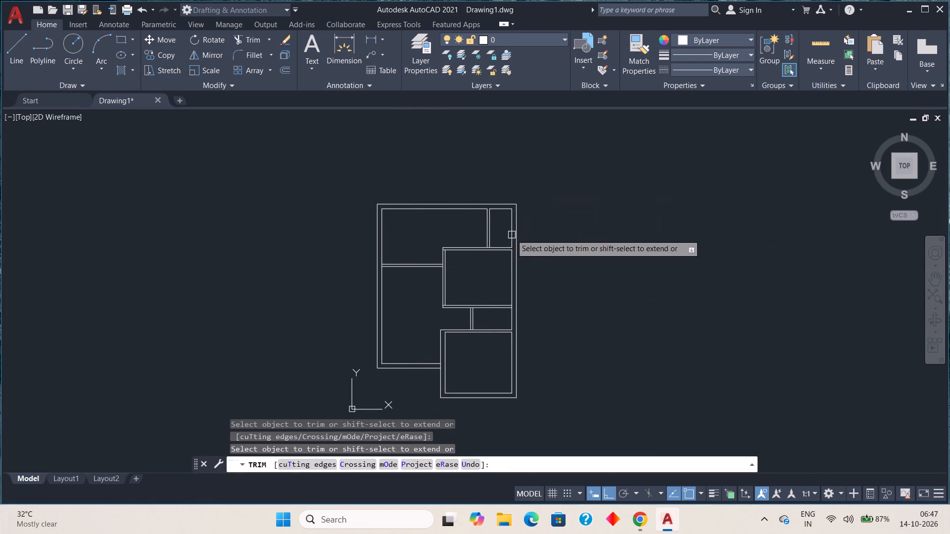
pyautogui.scroll(2, 504, 212)
pyautogui.scroll(2, 468, 306)
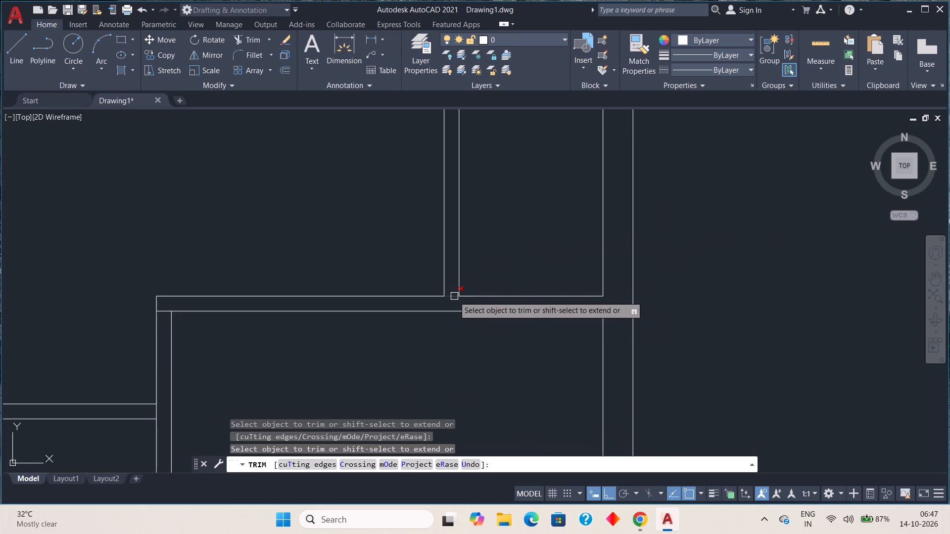
pyautogui.click(454, 296)
pyautogui.scroll(-2, 463, 325)
# Trim the line stubs at the middle room's upper-left corner and at both ends of the left section's horizontal partition.
pyautogui.moveTo(461, 353); pyautogui.dragTo(547, 303, button='middle')
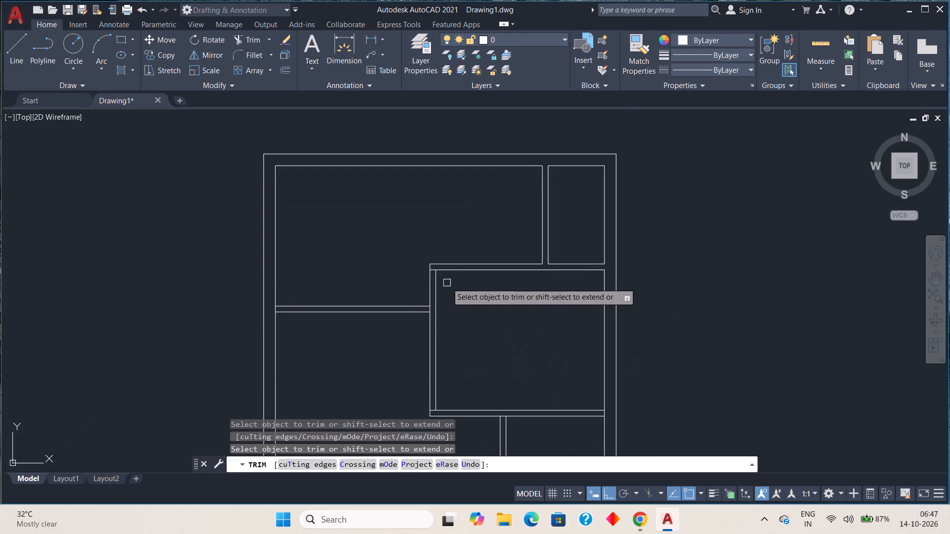
pyautogui.scroll(2, 440, 273)
pyautogui.click(420, 265)
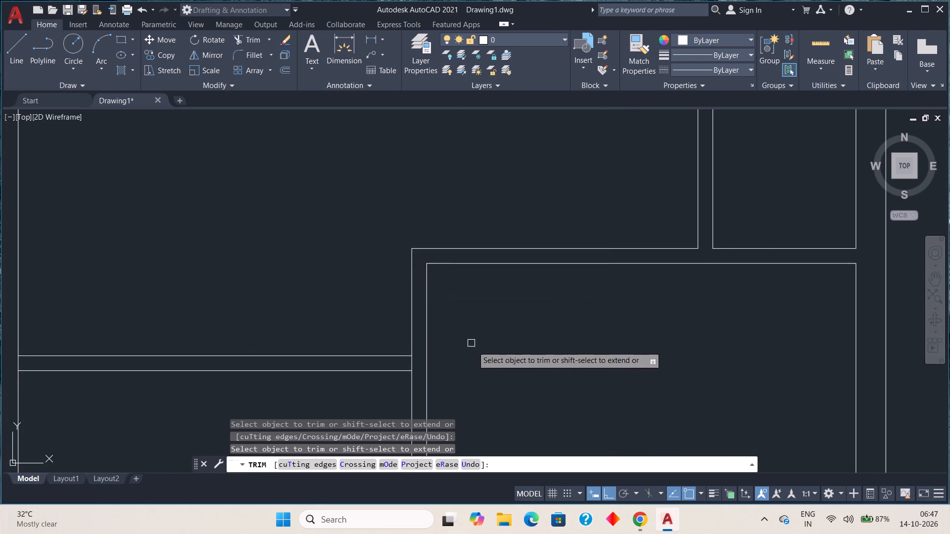
pyautogui.click(410, 363)
pyautogui.scroll(-2, 473, 360)
pyautogui.moveTo(488, 377); pyautogui.dragTo(503, 261, button='middle')
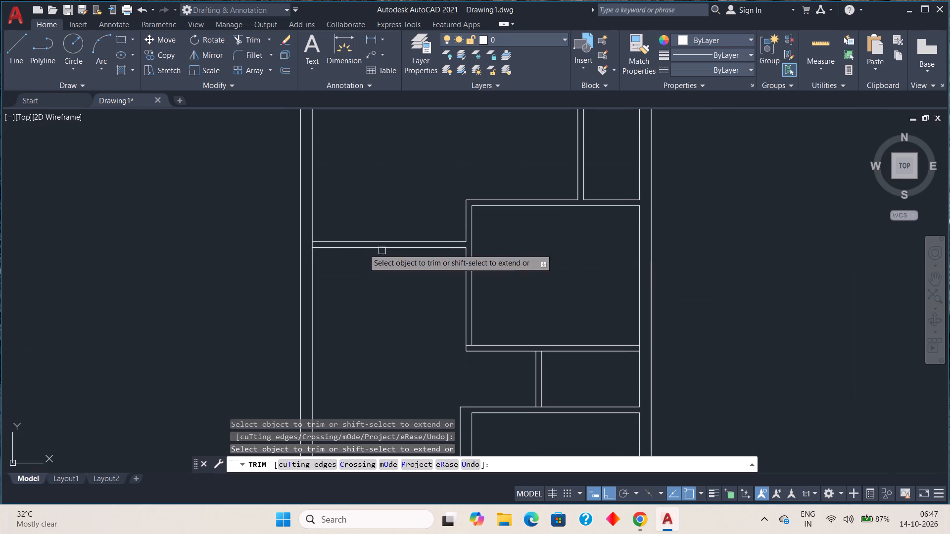
pyautogui.scroll(3, 320, 246)
pyautogui.click(283, 240)
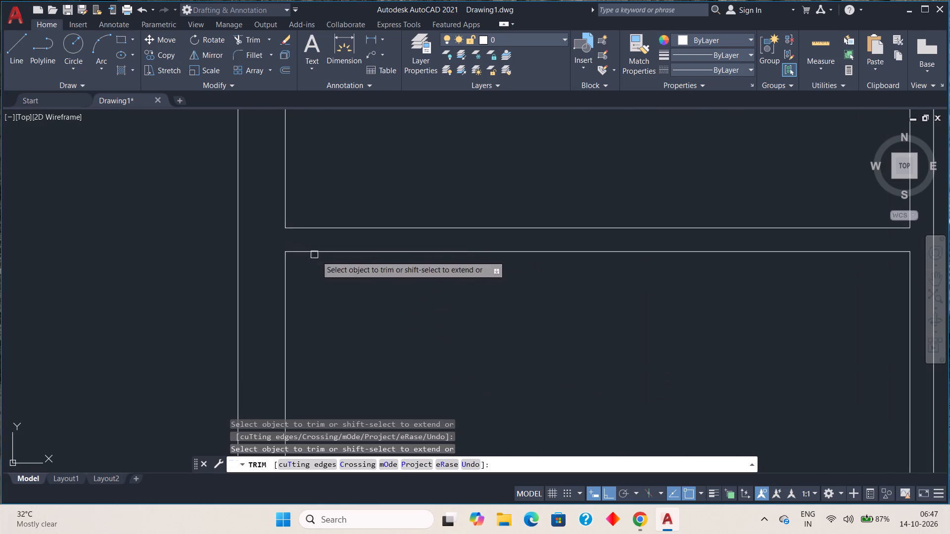
# Trim the wall segments crossing the middle room's two lower corners and both ends of the short vertical partition below it.
pyautogui.scroll(-3, 409, 328)
pyautogui.moveTo(462, 380); pyautogui.dragTo(368, 245, button='middle')
pyautogui.scroll(3, 439, 280)
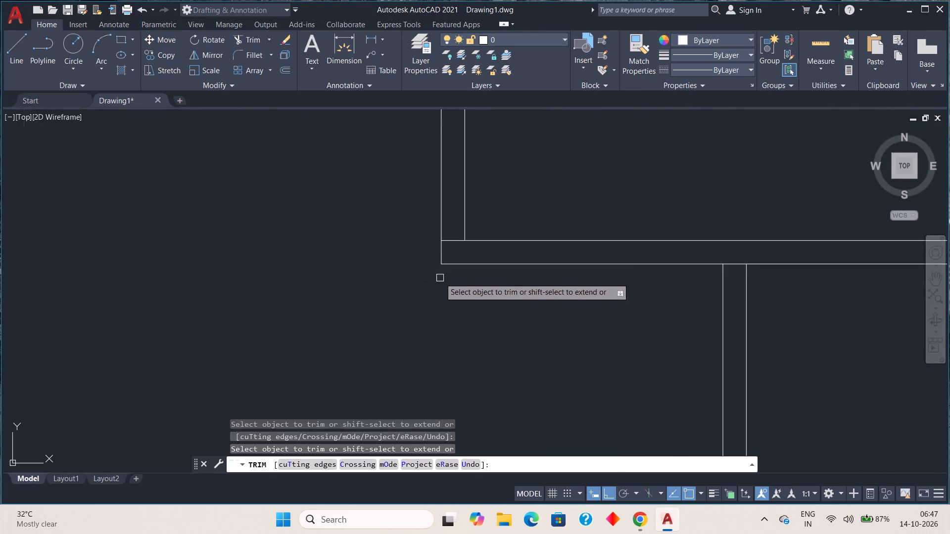
pyautogui.click(449, 243)
pyautogui.scroll(-1, 557, 337)
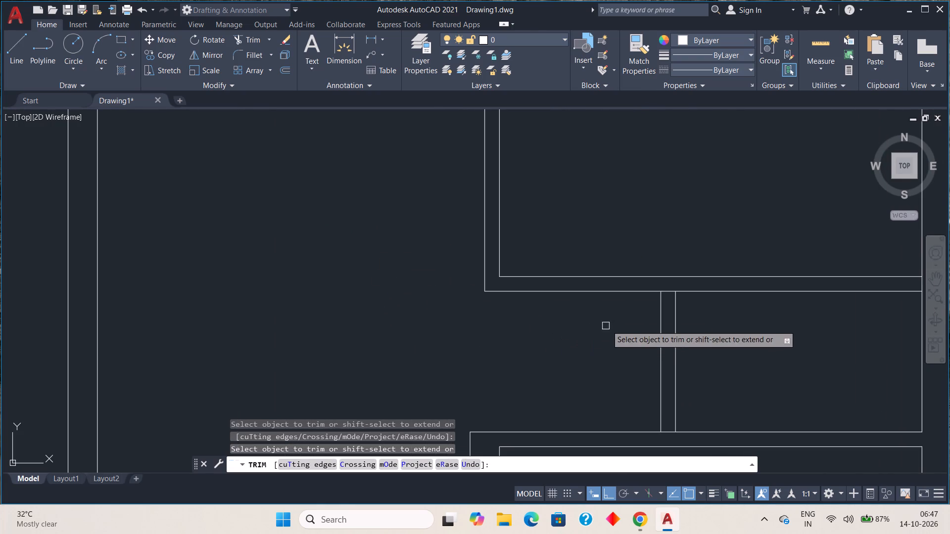
pyautogui.click(666, 293)
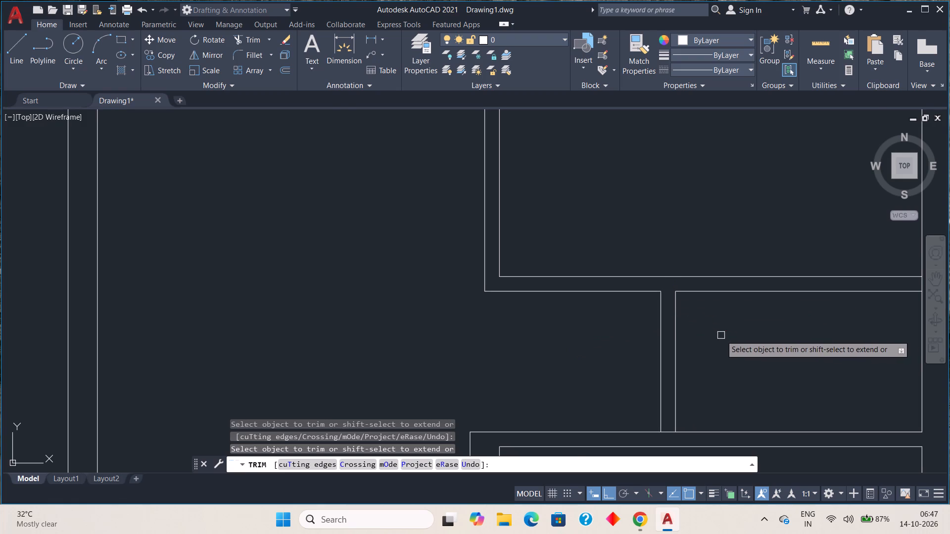
pyautogui.scroll(-1, 755, 338)
pyautogui.moveTo(751, 340); pyautogui.dragTo(377, 349, button='middle')
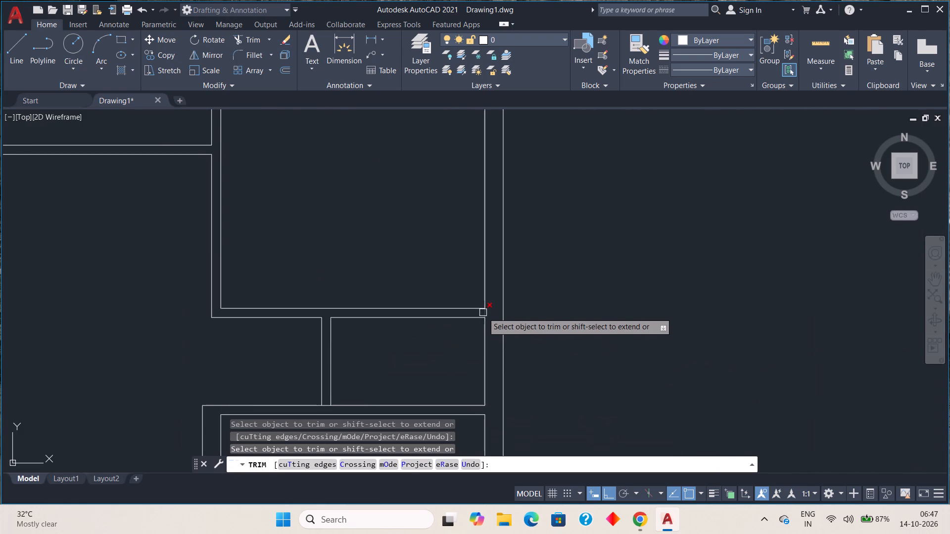
pyautogui.scroll(2, 483, 312)
pyautogui.click(486, 313)
pyautogui.scroll(-3, 489, 311)
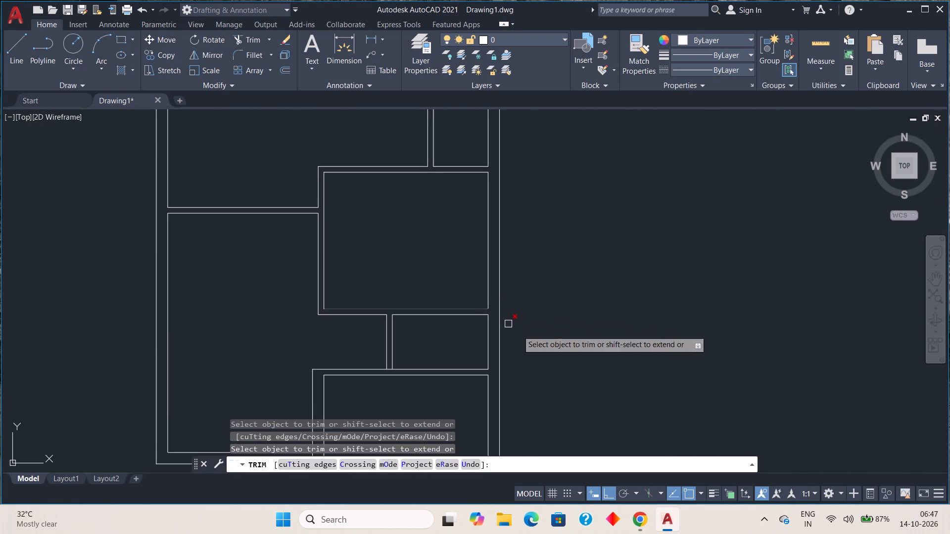
pyautogui.moveTo(541, 344); pyautogui.dragTo(548, 248, button='middle')
pyautogui.scroll(3, 411, 273)
pyautogui.click(342, 271)
pyautogui.scroll(-3, 369, 308)
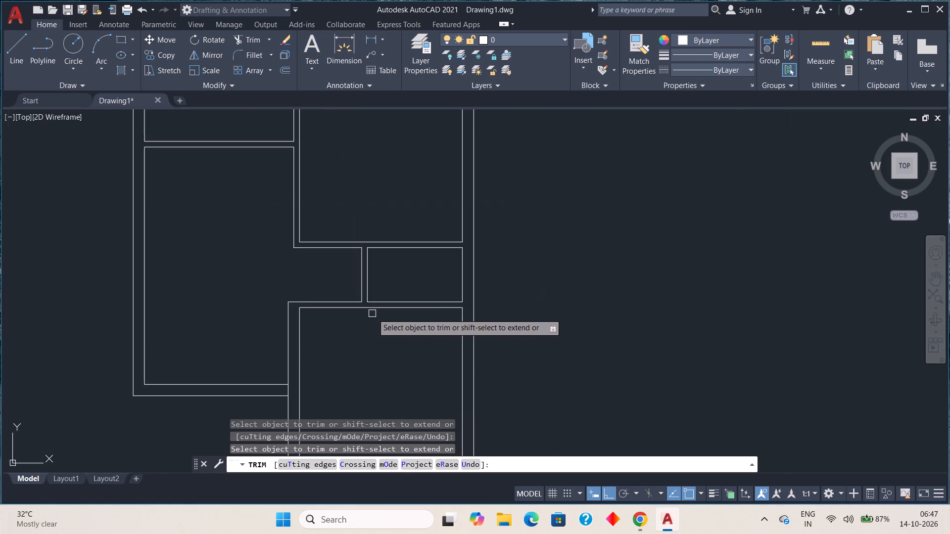
# Trim the lower-right room's outer left wall line between the two lines of the left section's bottom wall.
pyautogui.moveTo(385, 374); pyautogui.dragTo(440, 269, button='middle')
pyautogui.moveTo(397, 286); pyautogui.dragTo(414, 302, button='middle')
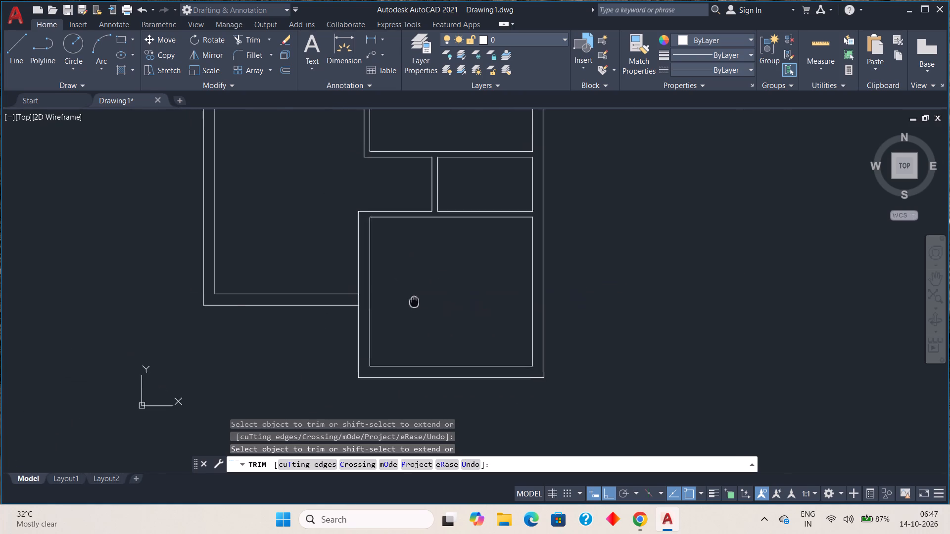
pyautogui.moveTo(414, 302); pyautogui.dragTo(486, 320, button='middle')
pyautogui.scroll(3, 428, 321)
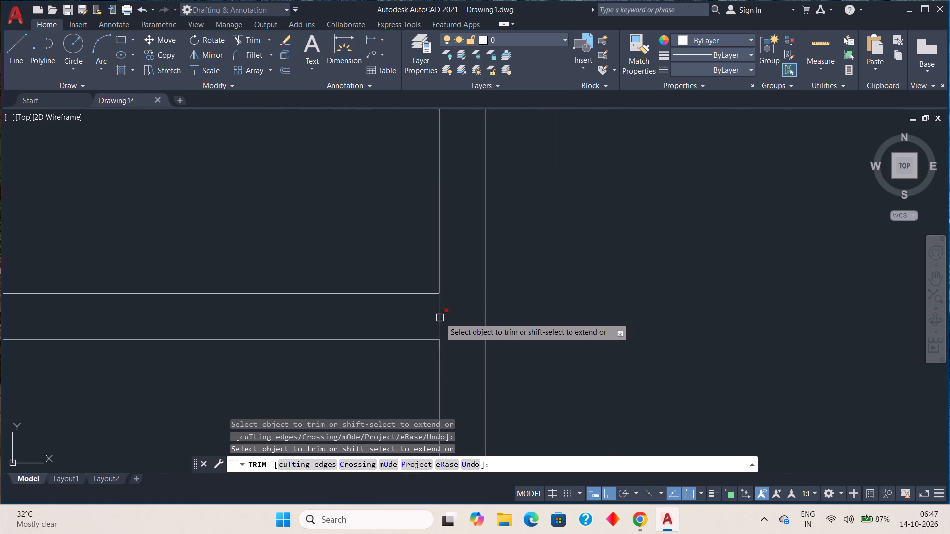
pyautogui.click(440, 318)
pyautogui.scroll(-5, 451, 312)
pyautogui.moveTo(423, 240); pyautogui.dragTo(433, 285, button='middle')
pyautogui.scroll(2, 430, 271)
pyautogui.scroll(-2, 430, 268)
pyautogui.moveTo(456, 303); pyautogui.dragTo(455, 317, button='middle')
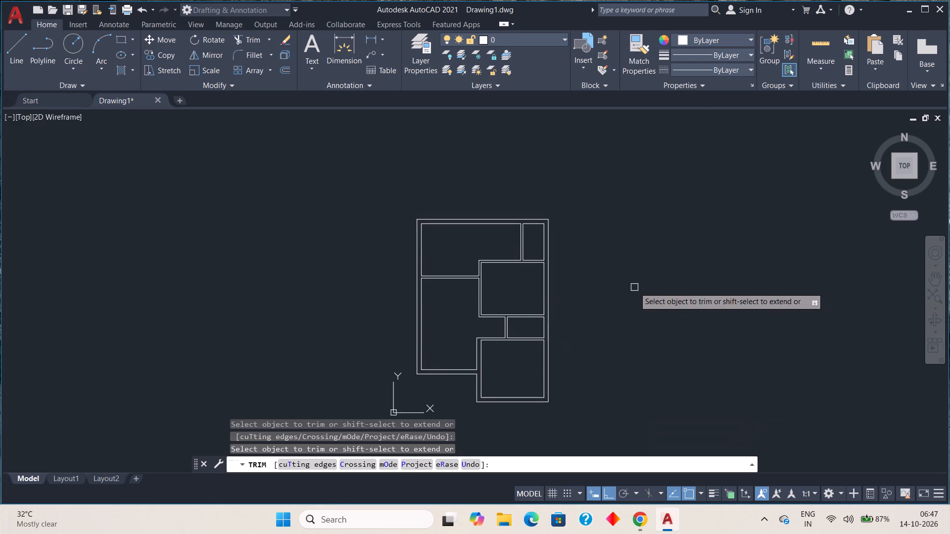
pyautogui.press('Escape')
pyautogui.press('Escape')
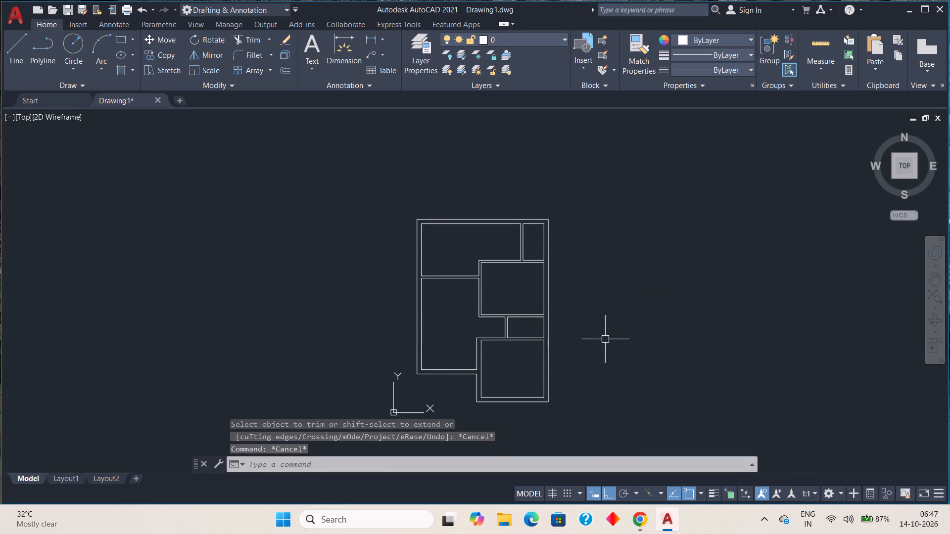
# Stretch the upper end of the lower-right room's inner left wall line to the upper line of its top wall.
pyautogui.moveTo(600, 353); pyautogui.dragTo(613, 312, button='middle')
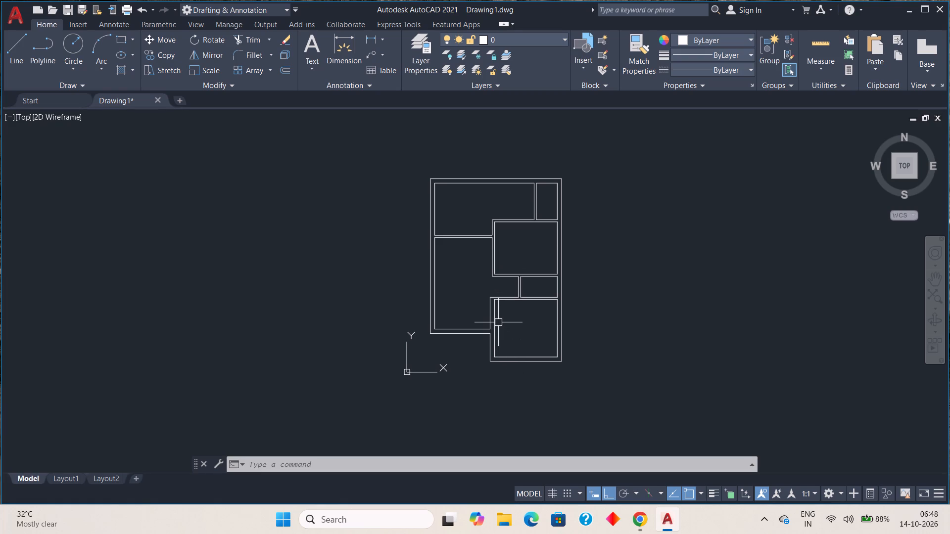
pyautogui.scroll(3, 498, 322)
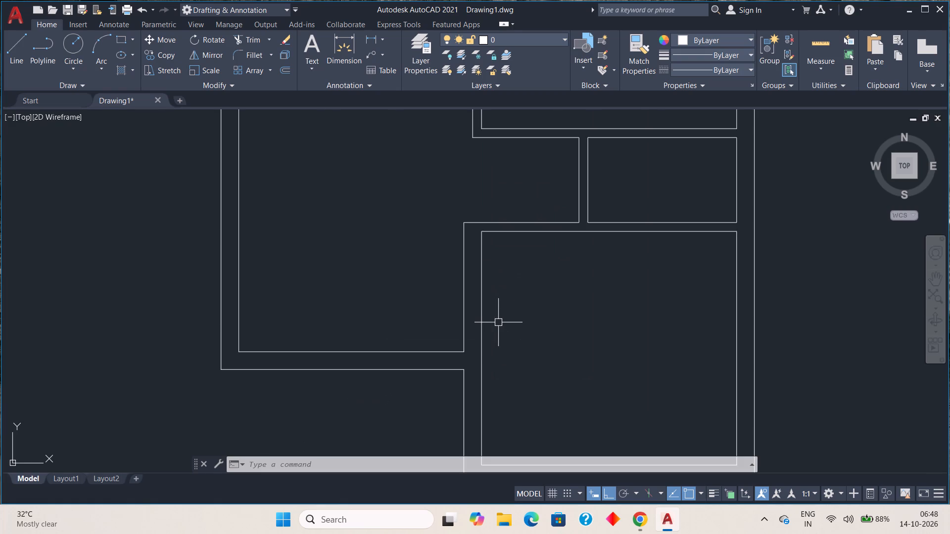
pyautogui.click(483, 265)
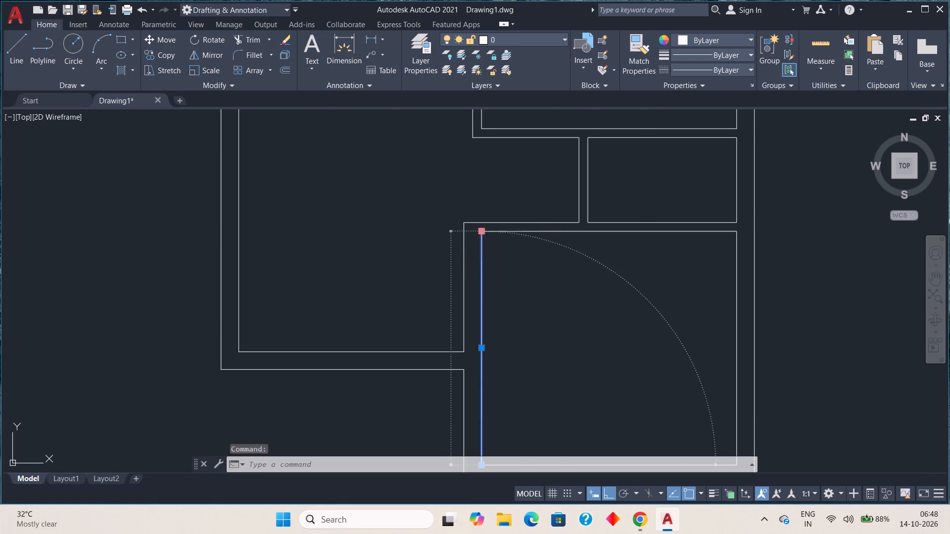
pyautogui.click(482, 230)
pyautogui.click(481, 221)
pyautogui.press('Escape')
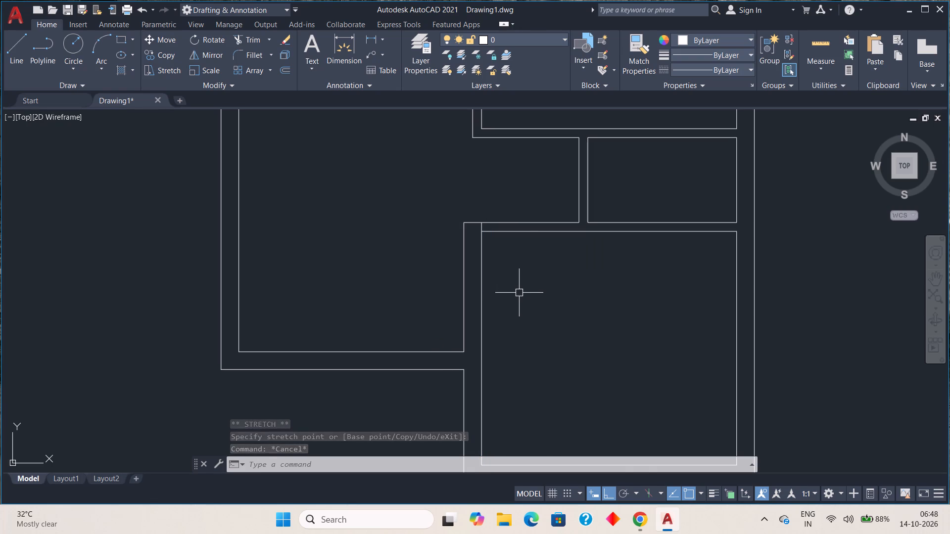
# Offset the lower-right room's inner left wall line 3' to the right, into the room.
pyautogui.scroll(1, 492, 238)
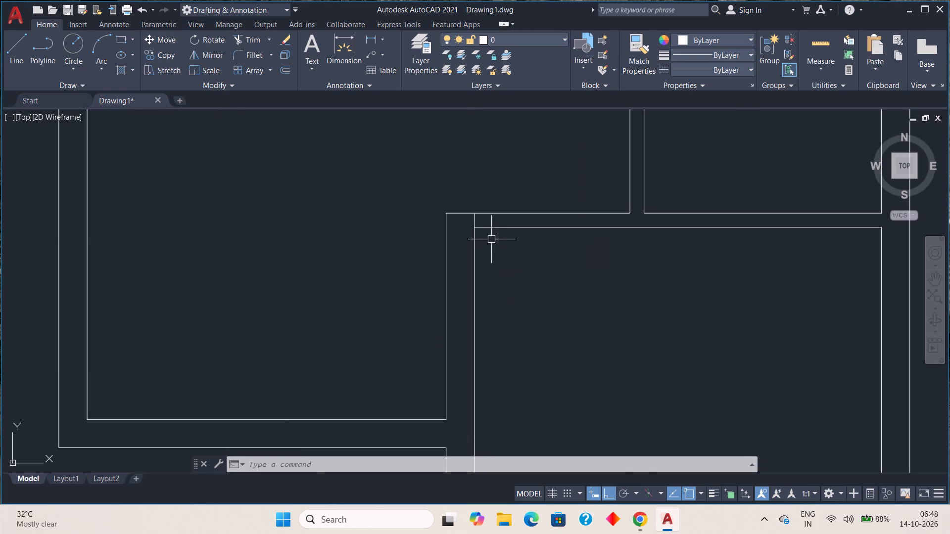
pyautogui.press('0')
pyautogui.press('space')
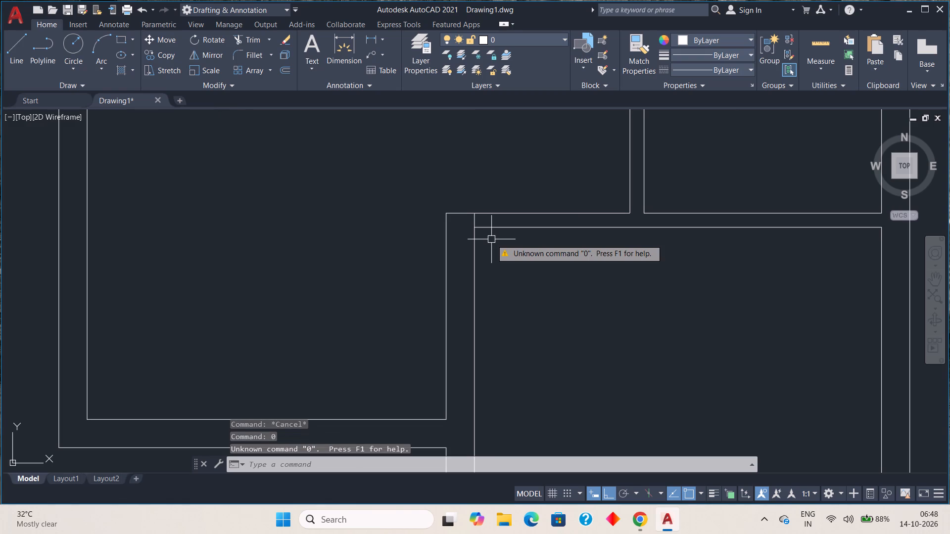
pyautogui.press('BackSpace')
pyautogui.press('BackSpace')
pyautogui.write('o')
pyautogui.press('space')
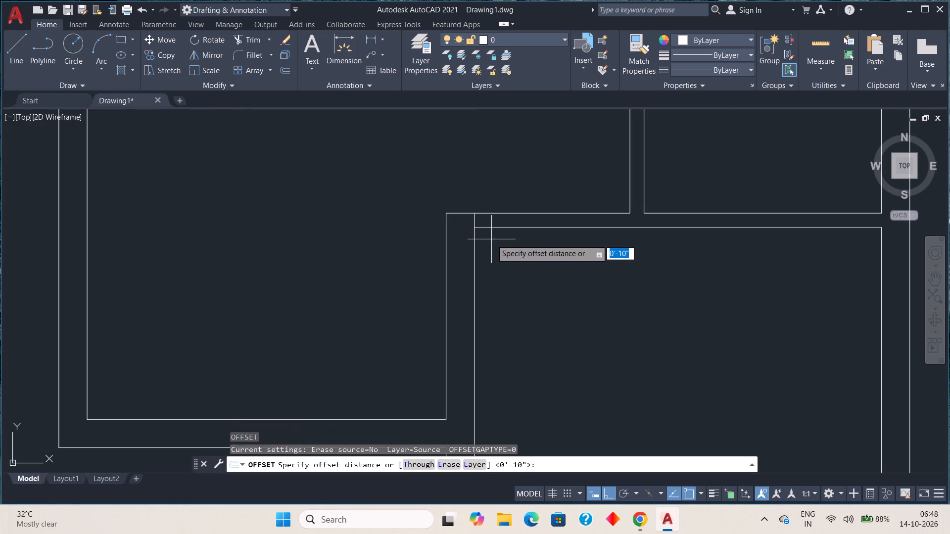
pyautogui.press('3')
pyautogui.press("'")
pyautogui.press('Return')
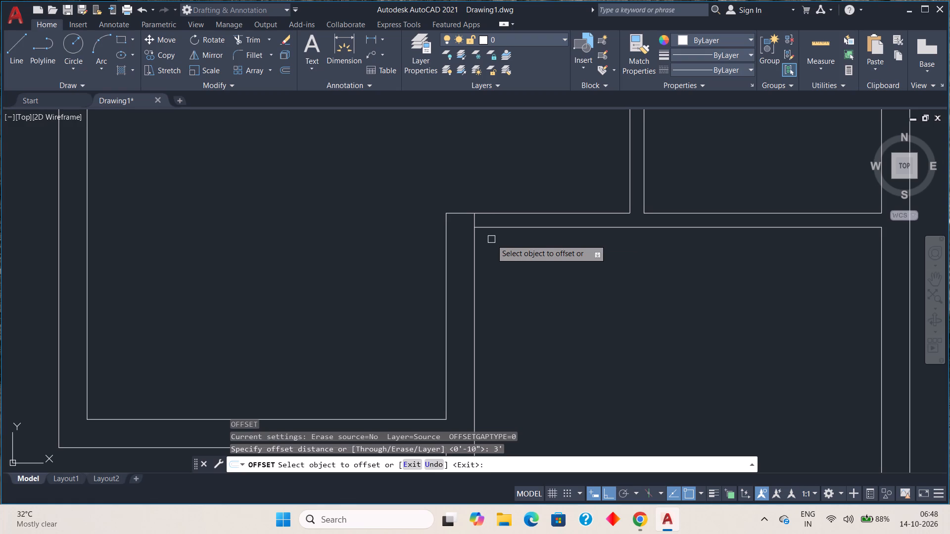
pyautogui.scroll(1, 475, 237)
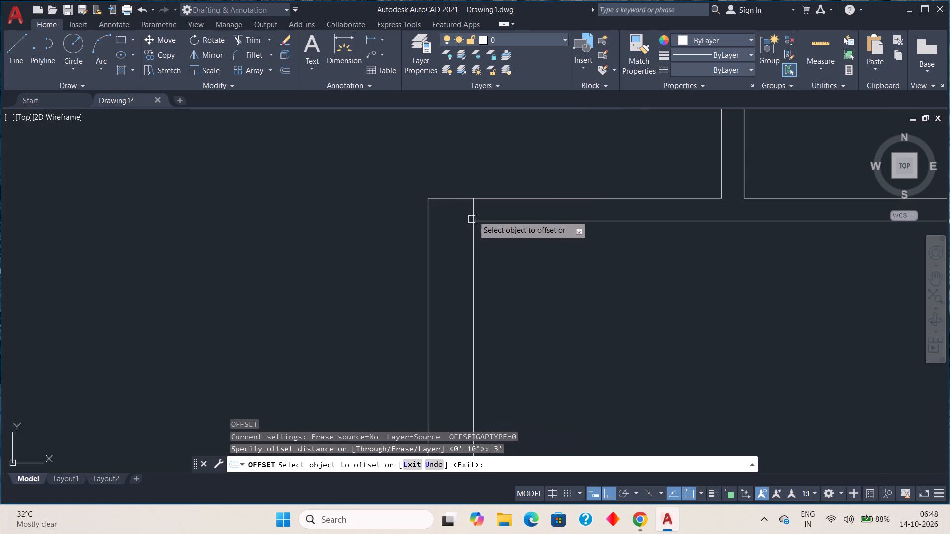
pyautogui.click(475, 210)
pyautogui.click(551, 214)
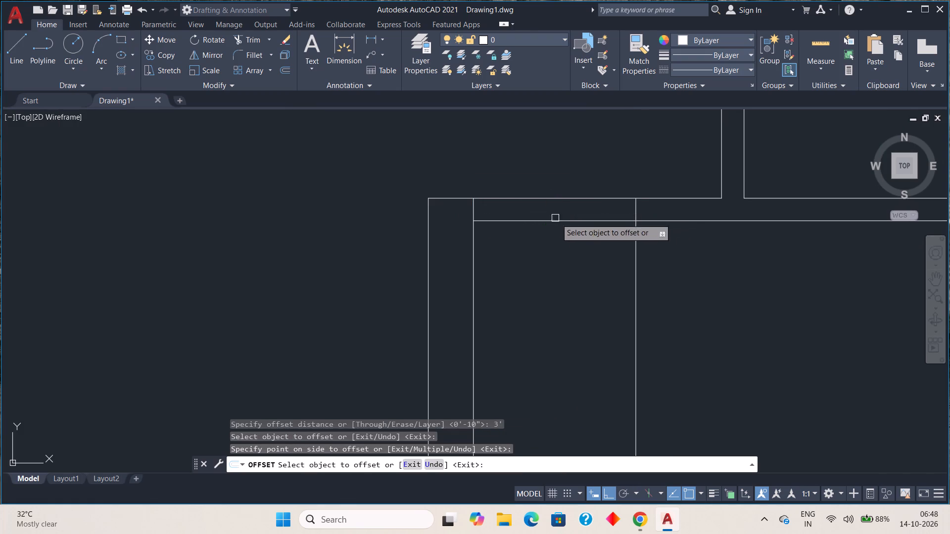
pyautogui.scroll(-2, 589, 267)
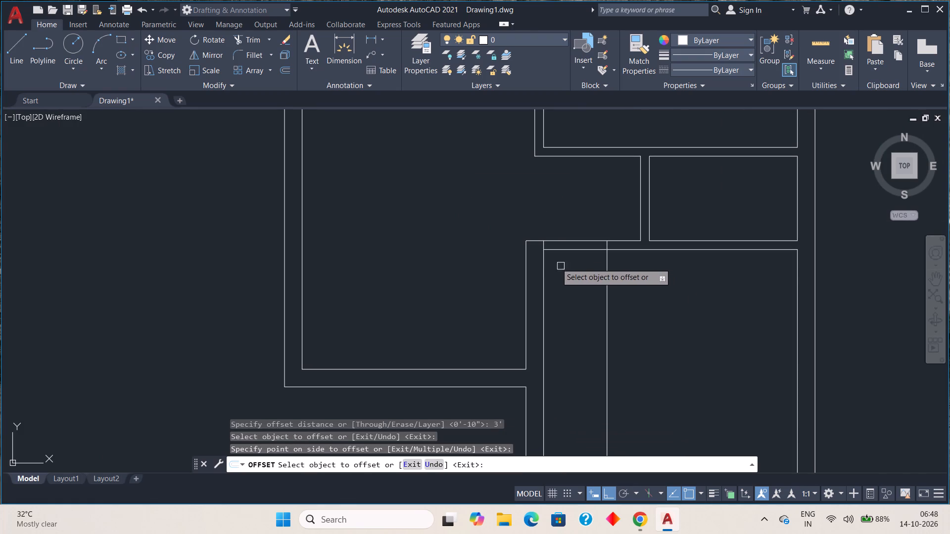
pyautogui.press('Escape')
pyautogui.press('Escape')
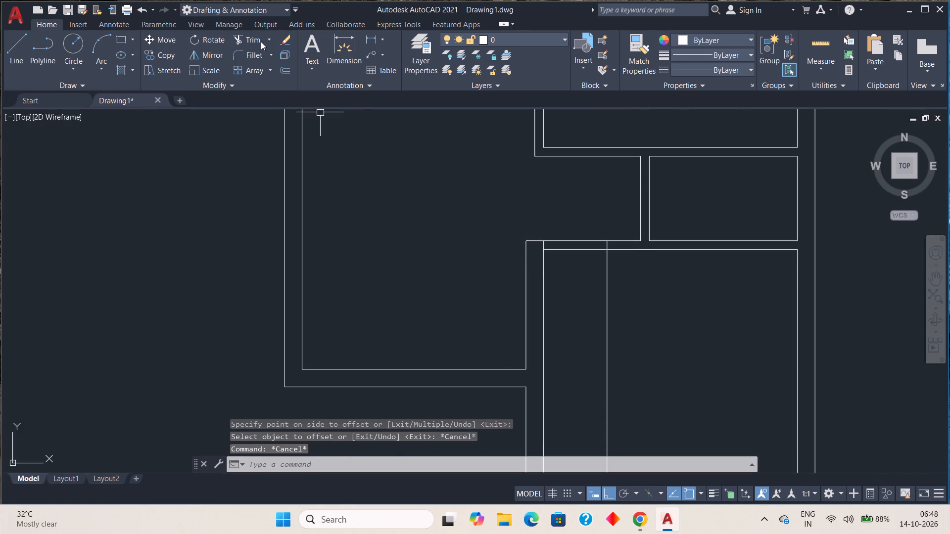
# Trim the offset line below the lower-right room's top wall and both top-wall lines left of it to open a 3' doorway.
pyautogui.click(261, 42)
pyautogui.moveTo(596, 311); pyautogui.dragTo(598, 311)
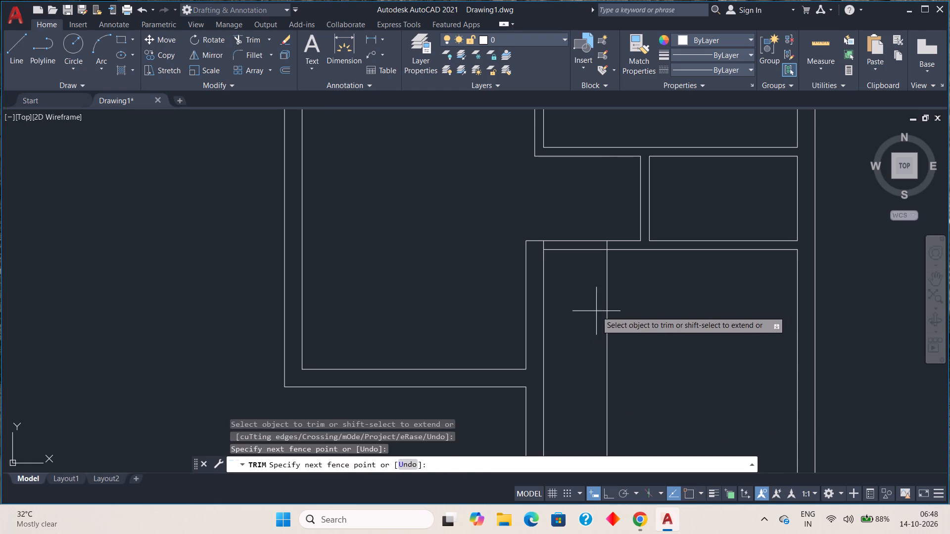
pyautogui.moveTo(598, 311); pyautogui.dragTo(621, 311)
pyautogui.scroll(-3, 621, 311)
pyautogui.scroll(3, 615, 311)
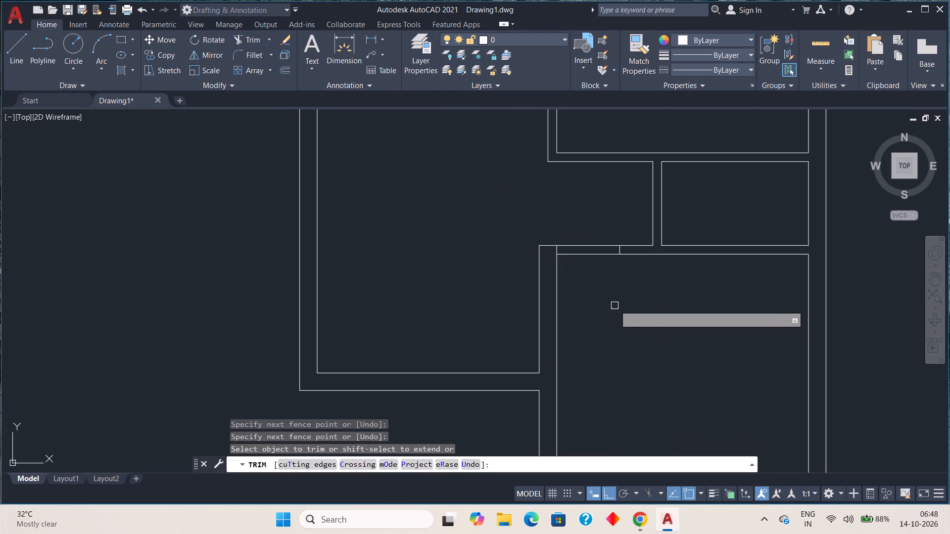
pyautogui.moveTo(571, 216); pyautogui.dragTo(583, 269)
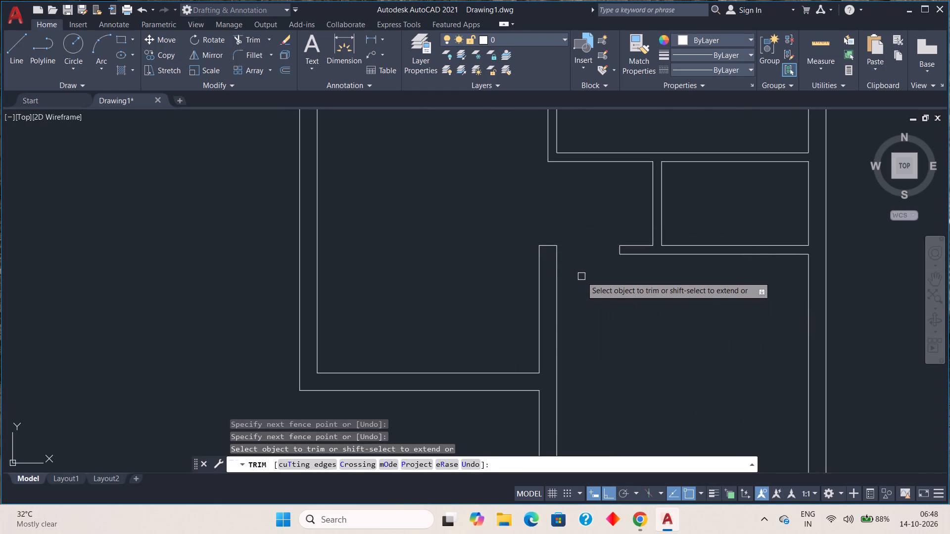
pyautogui.moveTo(586, 228); pyautogui.dragTo(583, 331, button='middle')
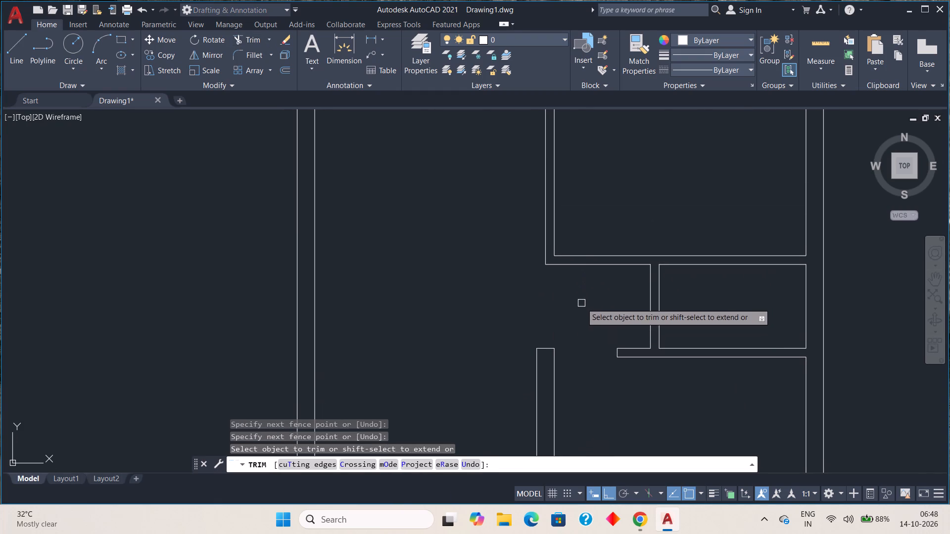
pyautogui.press('Escape')
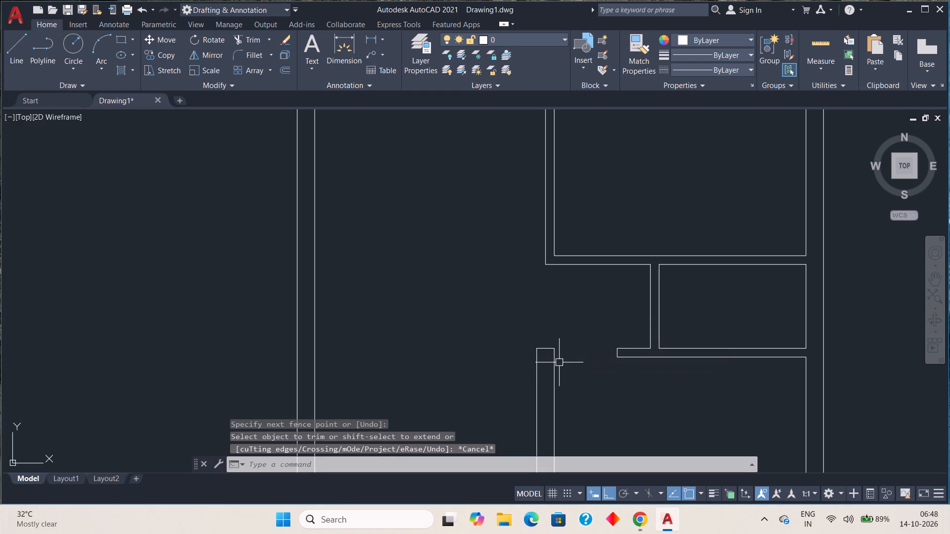
# Stretch the upper end of the lower-right room's inner left wall line to the middle room's inner lower-left corner.
pyautogui.click(555, 364)
pyautogui.click(556, 350)
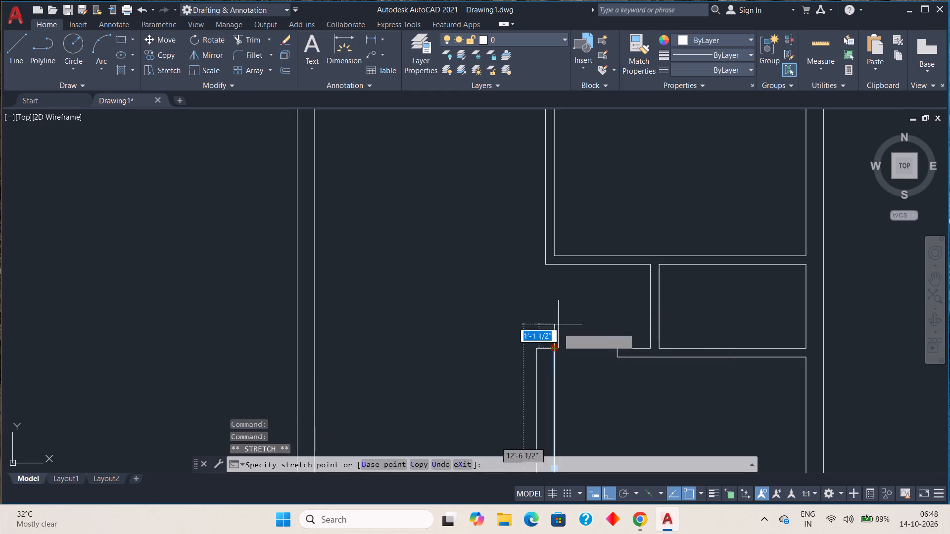
pyautogui.click(558, 257)
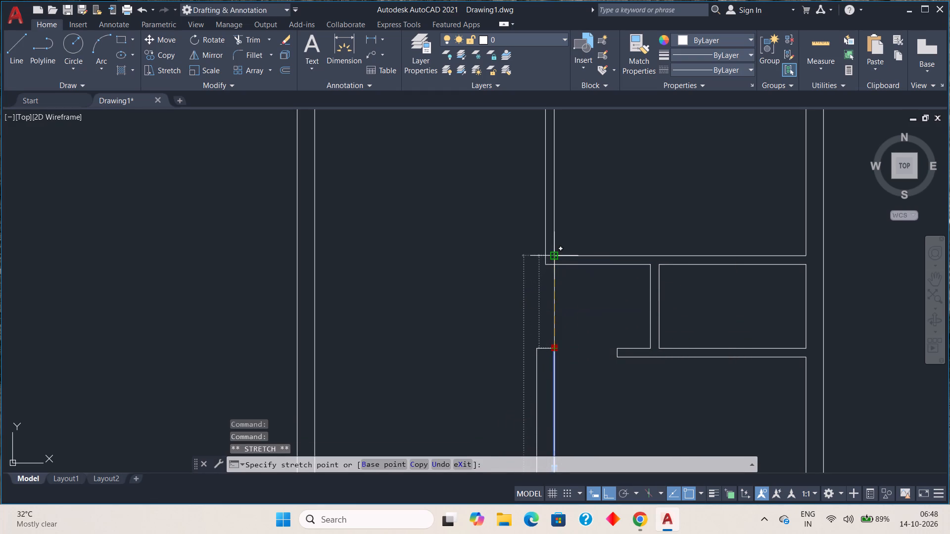
pyautogui.press('Escape')
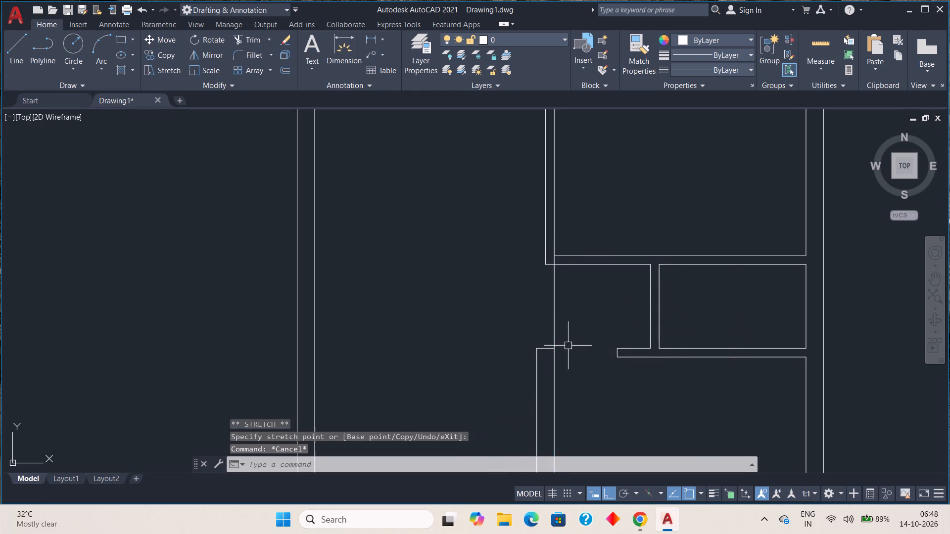
# Stretch the upper end of the doorway's short right jamb line to the upper line of the middle room's bottom wall.
pyautogui.scroll(2, 618, 356)
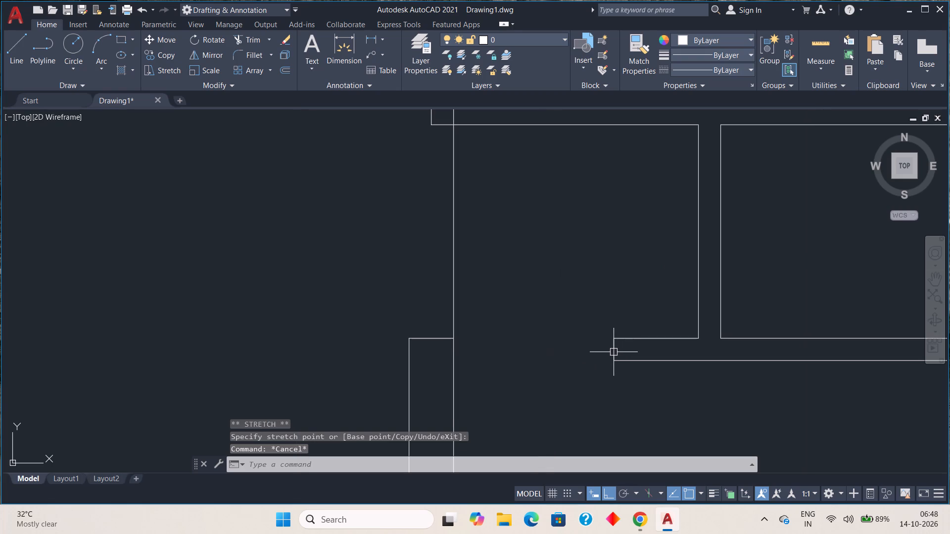
pyautogui.click(613, 352)
pyautogui.click(615, 335)
pyautogui.click(614, 339)
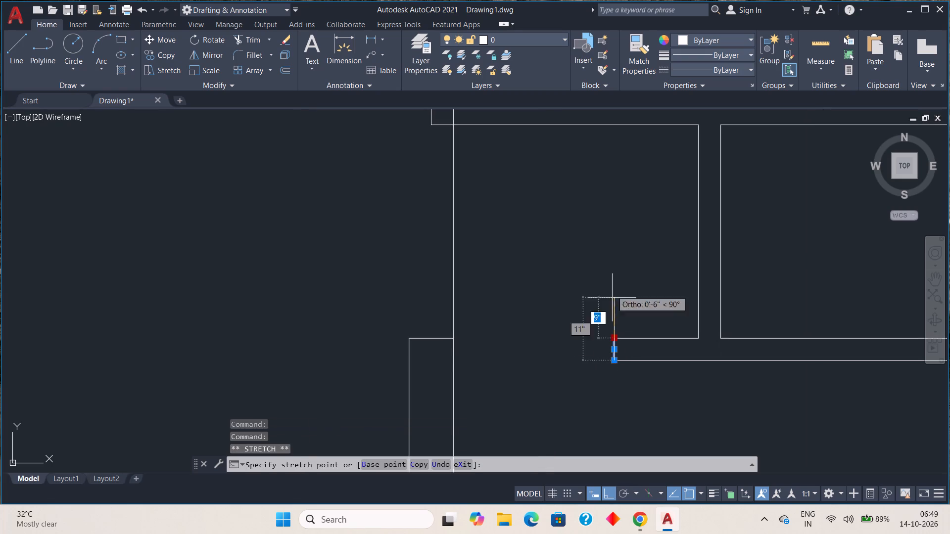
pyautogui.moveTo(608, 138); pyautogui.dragTo(614, 298, button='middle')
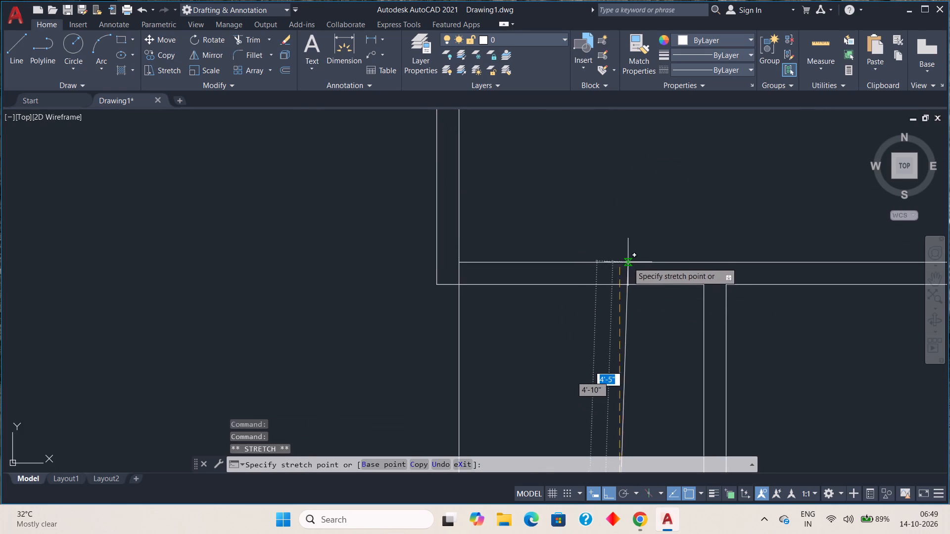
pyautogui.click(618, 260)
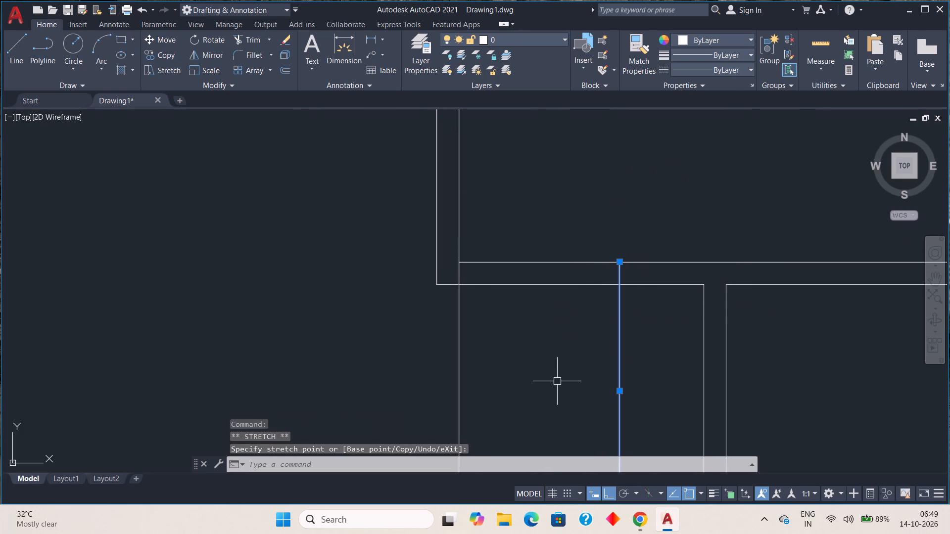
pyautogui.press('Escape')
# Trim the middle room's bottom wall between the two stretched lines, and trim both lines across the passage below, leaving capped door jambs.
pyautogui.scroll(-3, 535, 345)
pyautogui.moveTo(539, 355); pyautogui.dragTo(536, 307, button='middle')
pyautogui.click(240, 36)
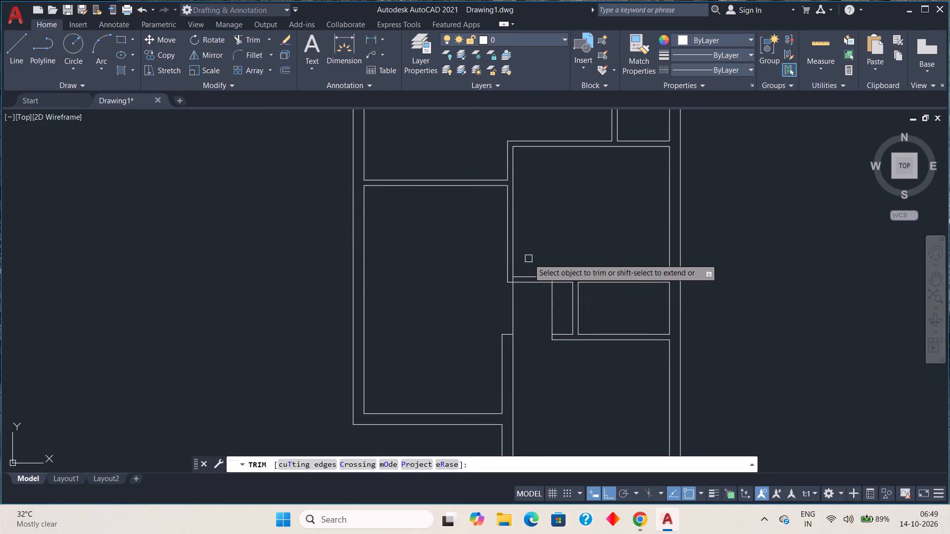
pyautogui.moveTo(528, 259); pyautogui.dragTo(528, 290)
pyautogui.moveTo(538, 302); pyautogui.dragTo(546, 303)
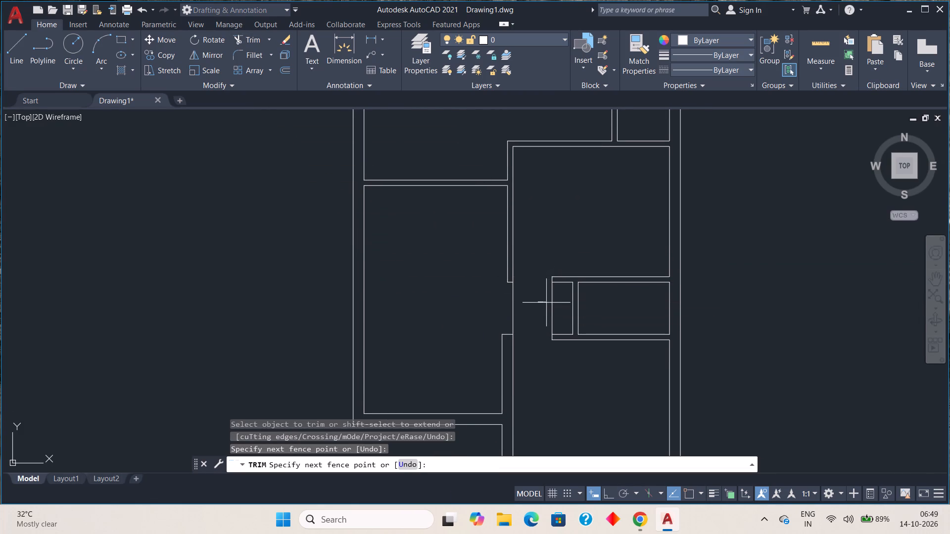
pyautogui.moveTo(546, 303); pyautogui.dragTo(556, 303)
pyautogui.moveTo(542, 304); pyautogui.dragTo(529, 303)
pyautogui.moveTo(529, 303); pyautogui.dragTo(500, 300)
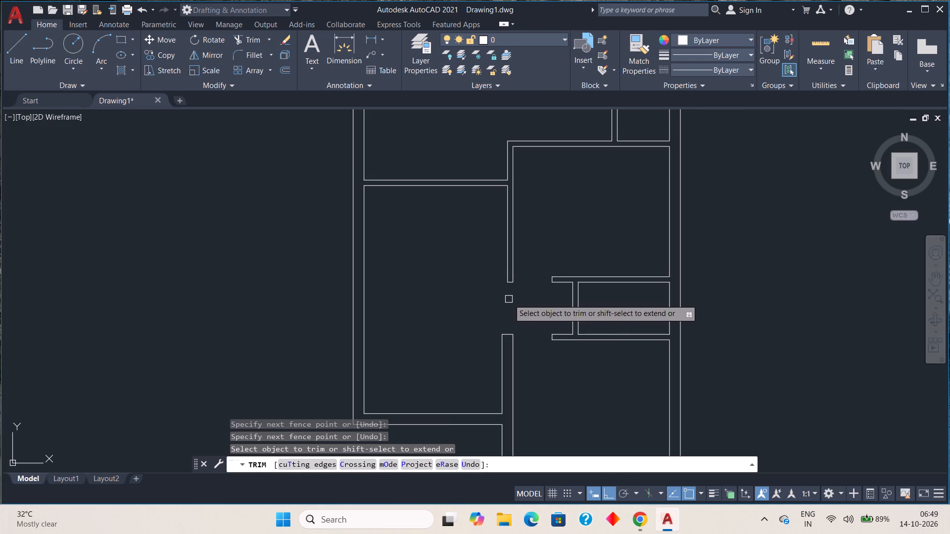
pyautogui.scroll(-1, 511, 301)
pyautogui.middleClick(530, 301)
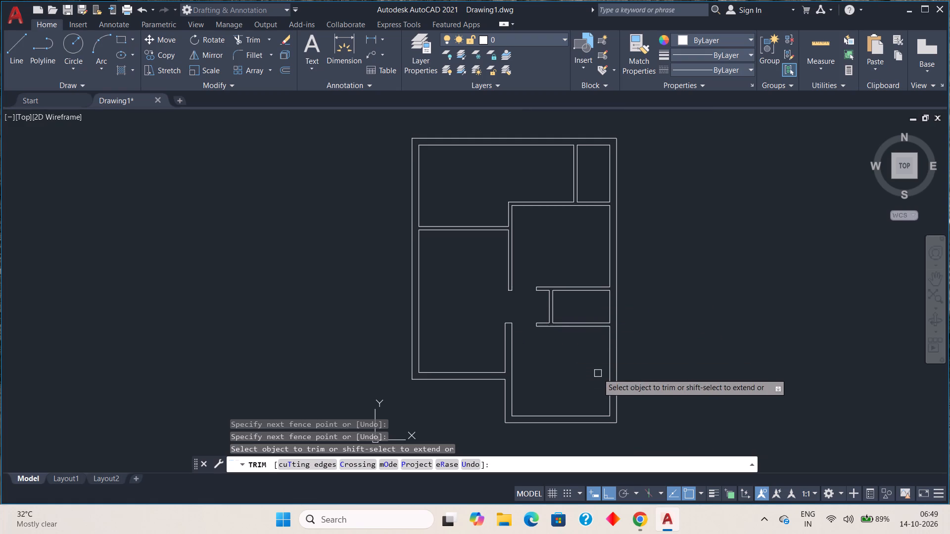
pyautogui.press('Escape')
pyautogui.press('Escape')
# Stretch the lower end of the left section's inner left wall line to the outer line of its bottom wall.
pyautogui.moveTo(564, 388); pyautogui.dragTo(595, 372, button='middle')
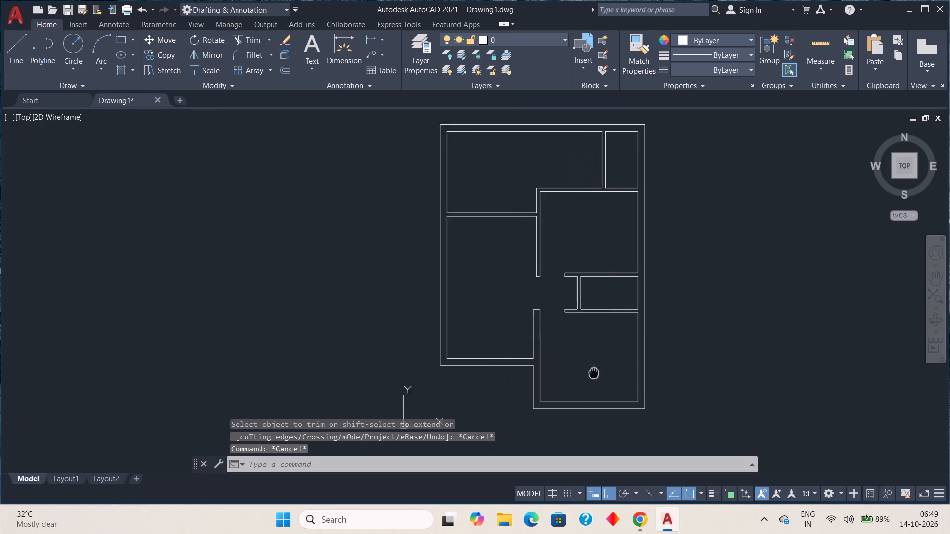
pyautogui.moveTo(595, 372); pyautogui.dragTo(668, 354, button='middle')
pyautogui.scroll(2, 529, 365)
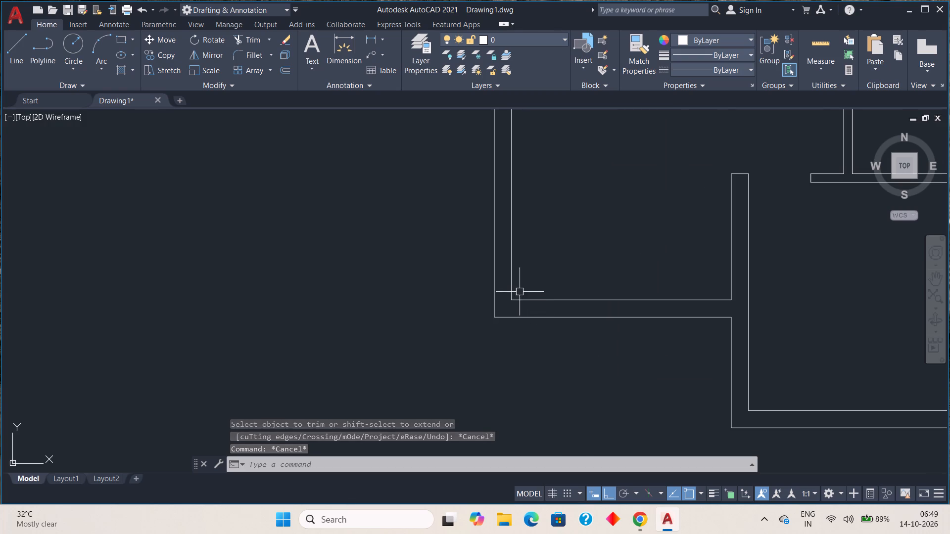
pyautogui.click(512, 284)
pyautogui.click(511, 303)
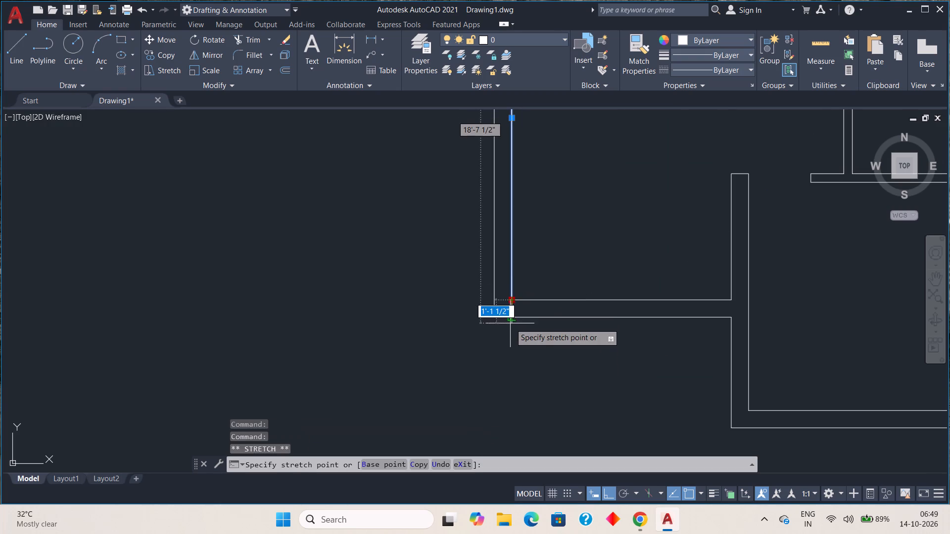
pyautogui.click(510, 317)
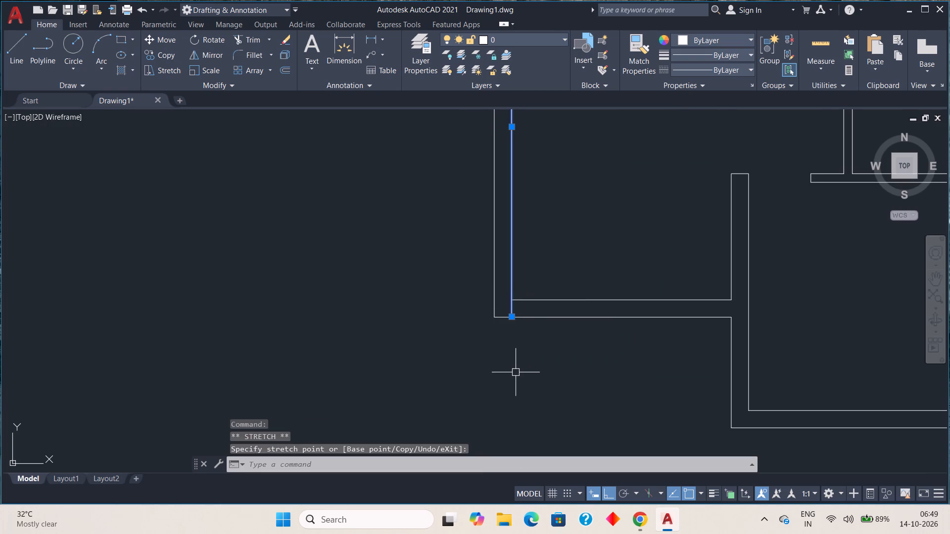
pyautogui.press('Escape')
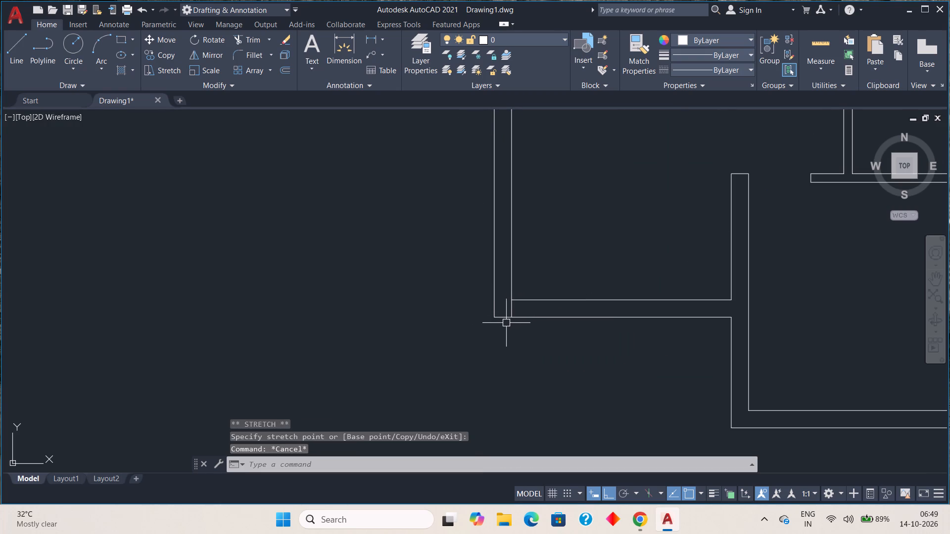
# Offset the left section's stretched inner left wall line 3' to the right, across the bottom wall.
pyautogui.press('o')
pyautogui.press('space')
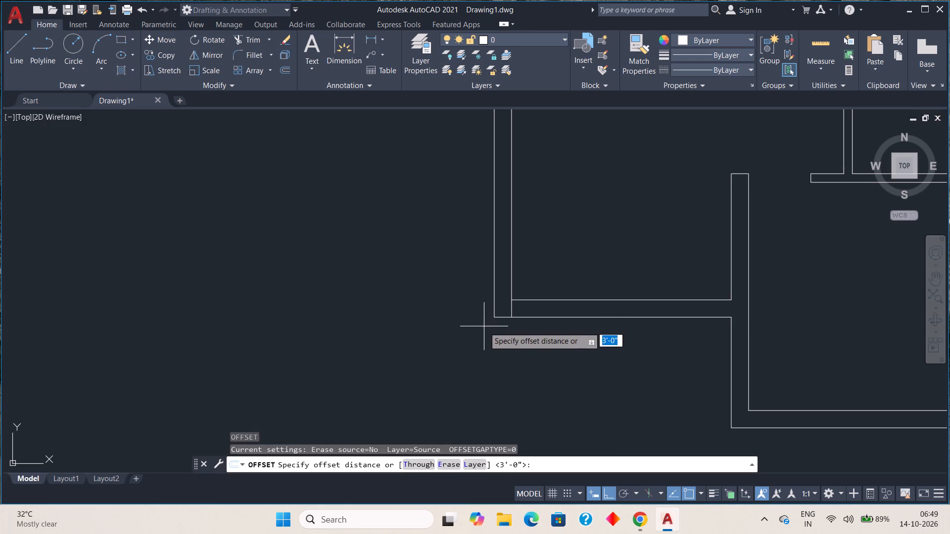
pyautogui.press('space')
pyautogui.click(512, 311)
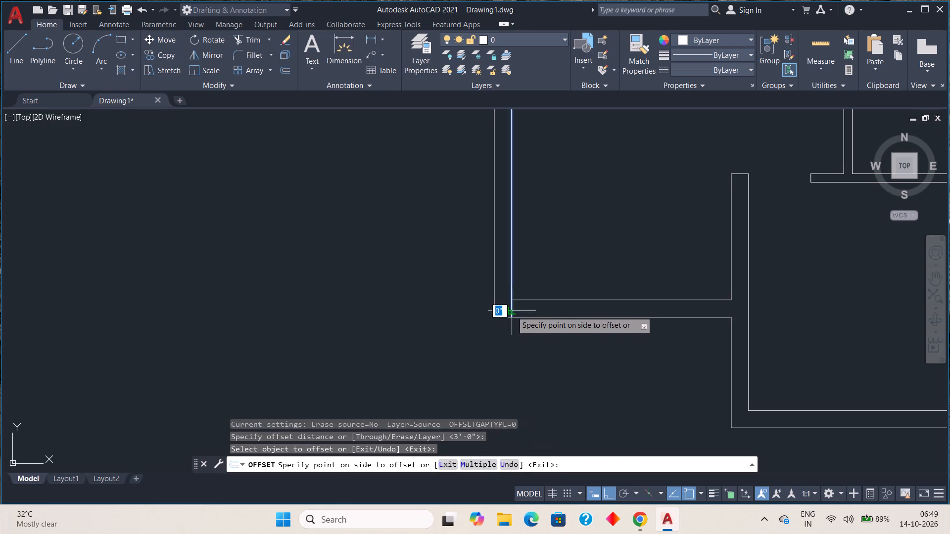
pyautogui.click(549, 314)
pyautogui.scroll(-1, 559, 331)
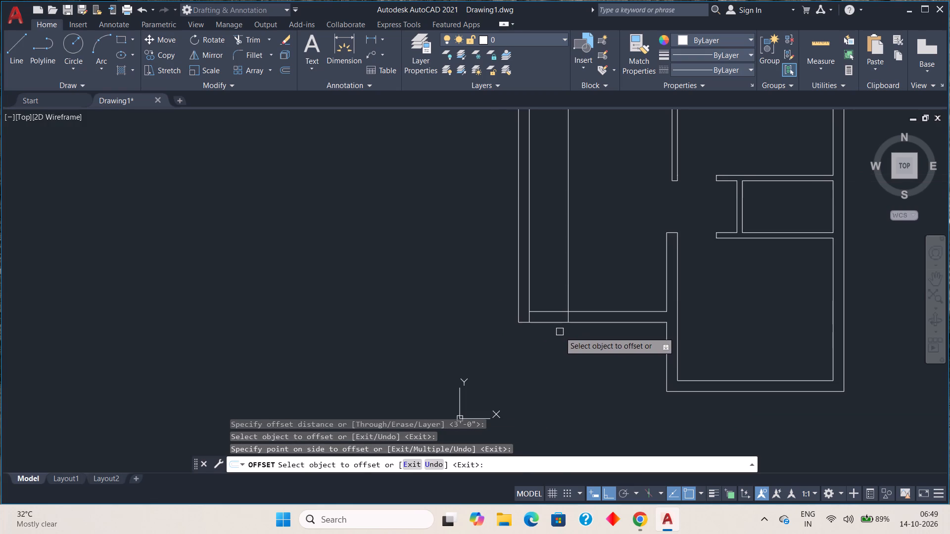
# Stretch the upper end of the middle room's outer left wall line to the upper line of the top room's bottom wall.
pyautogui.moveTo(598, 197); pyautogui.dragTo(588, 380, button='middle')
pyautogui.moveTo(588, 323); pyautogui.dragTo(586, 335, button='middle')
pyautogui.press('Escape')
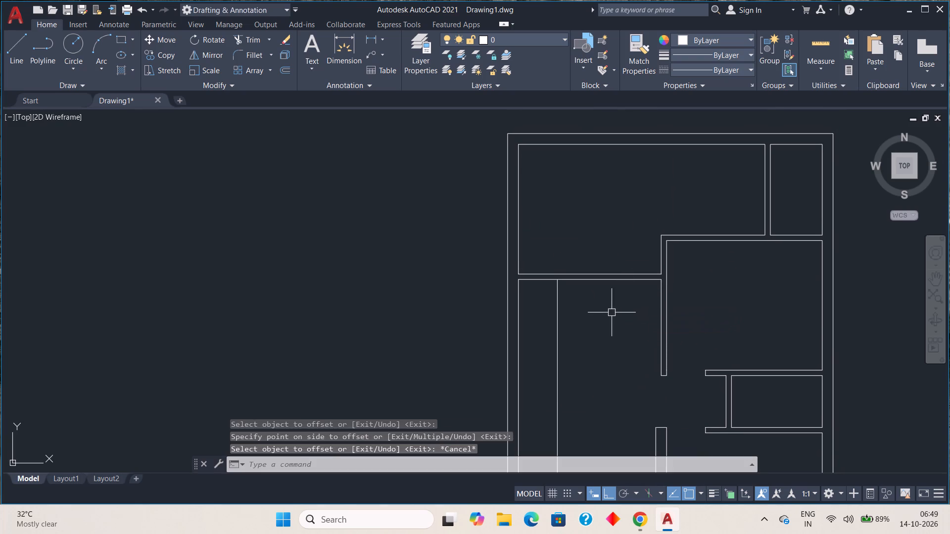
pyautogui.scroll(2, 664, 288)
pyautogui.click(653, 286)
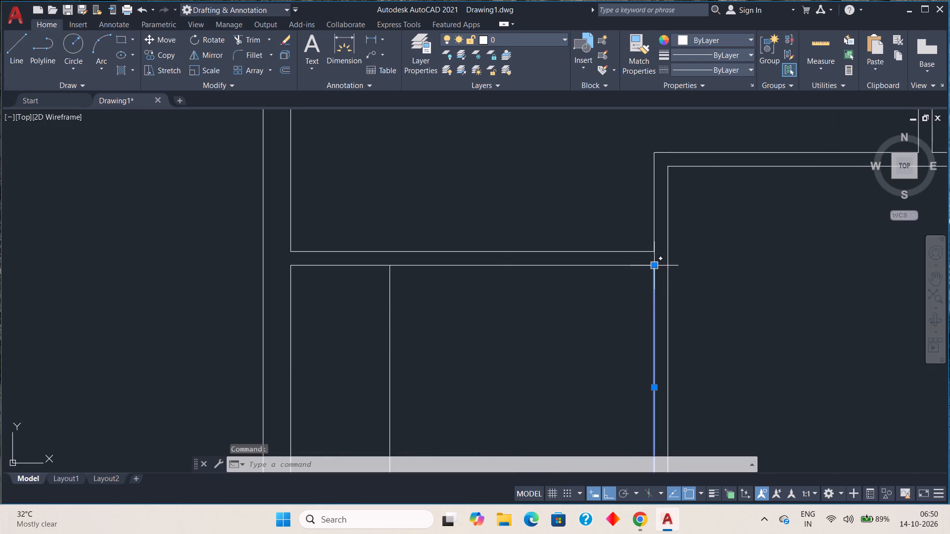
pyautogui.click(656, 264)
pyautogui.click(653, 246)
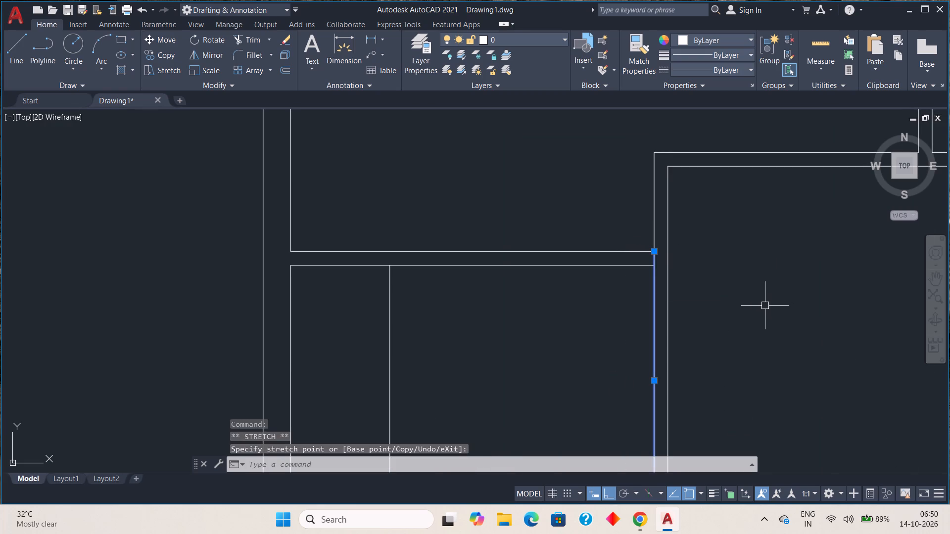
pyautogui.press('Escape')
# Offset the stretched left wall line of the middle room 3' to the left, across the top room's bottom wall.
pyautogui.write('o')
pyautogui.press('space')
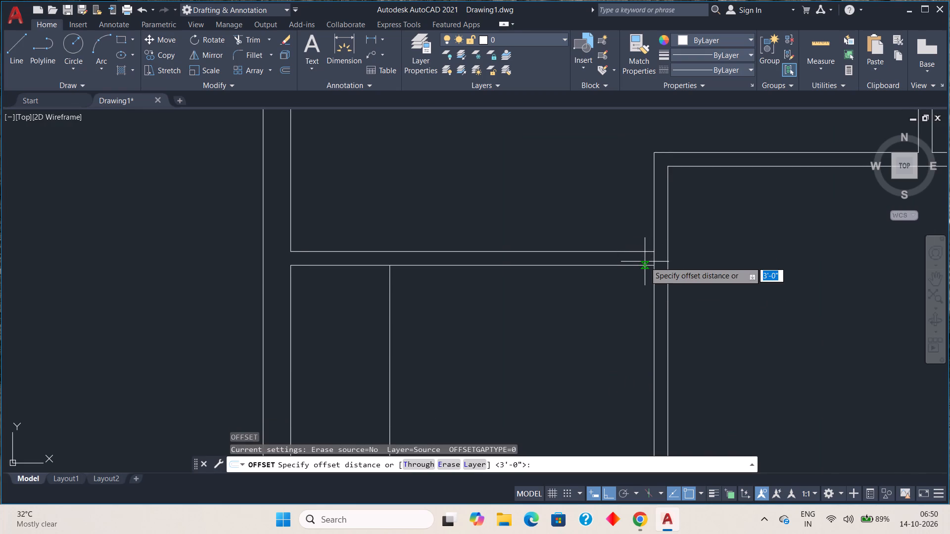
pyautogui.press('space')
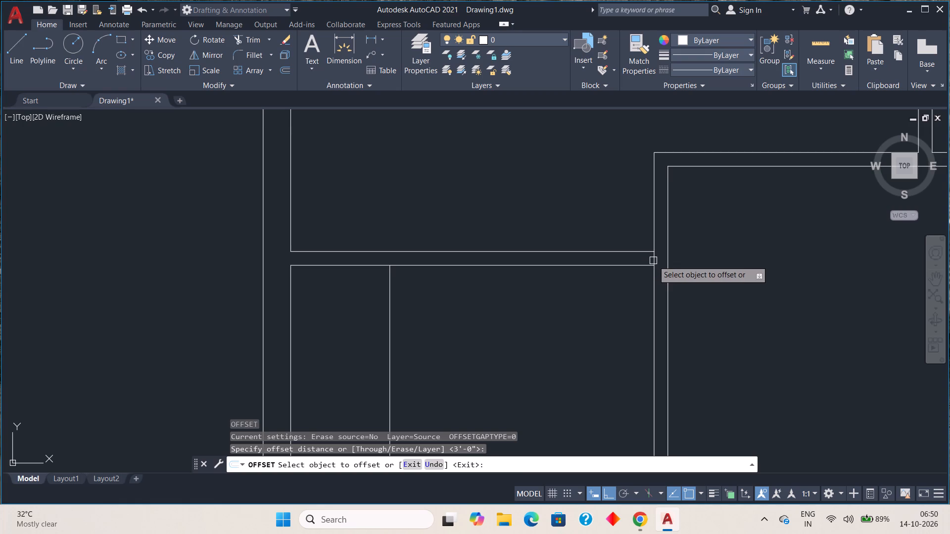
pyautogui.click(653, 260)
pyautogui.click(616, 261)
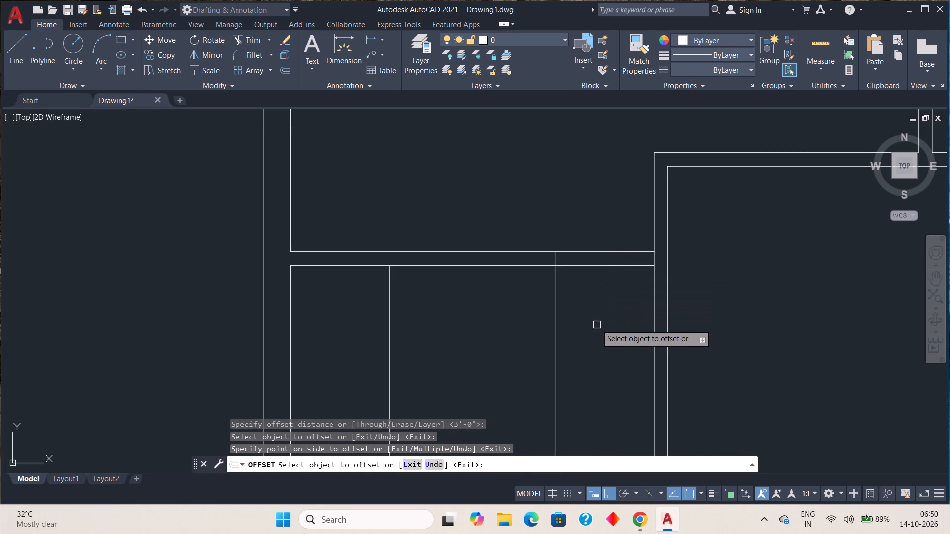
pyautogui.press('Escape')
# Stretch the left end of the small room's inner bottom wall line to the outer line of its left wall.
pyautogui.scroll(-2, 597, 318)
pyautogui.moveTo(601, 336); pyautogui.dragTo(595, 314, button='middle')
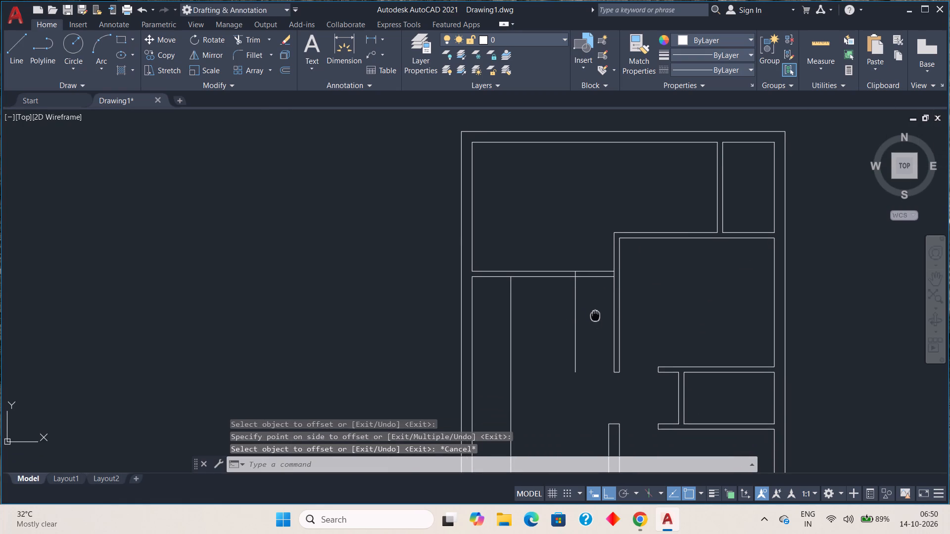
pyautogui.moveTo(595, 314); pyautogui.dragTo(595, 309, button='middle')
pyautogui.moveTo(649, 345); pyautogui.dragTo(600, 247, button='middle')
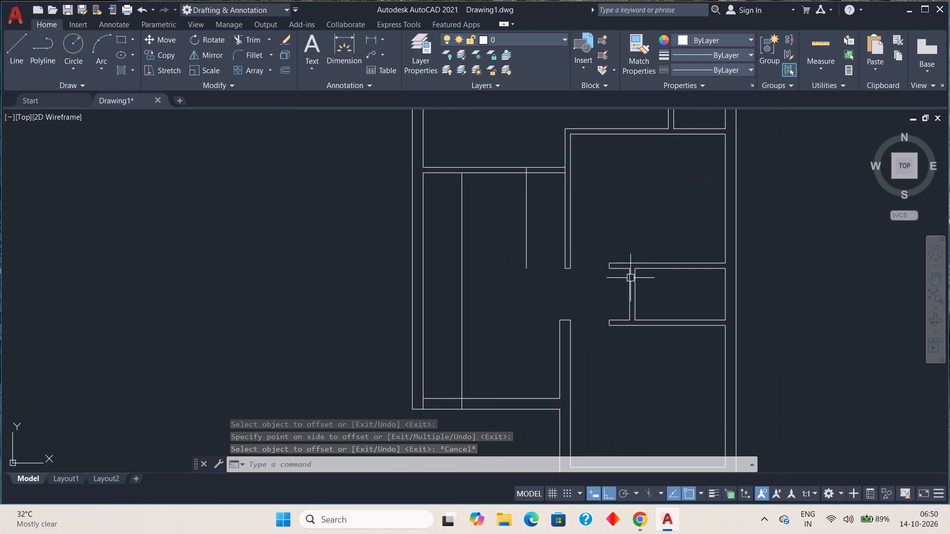
pyautogui.scroll(2, 648, 295)
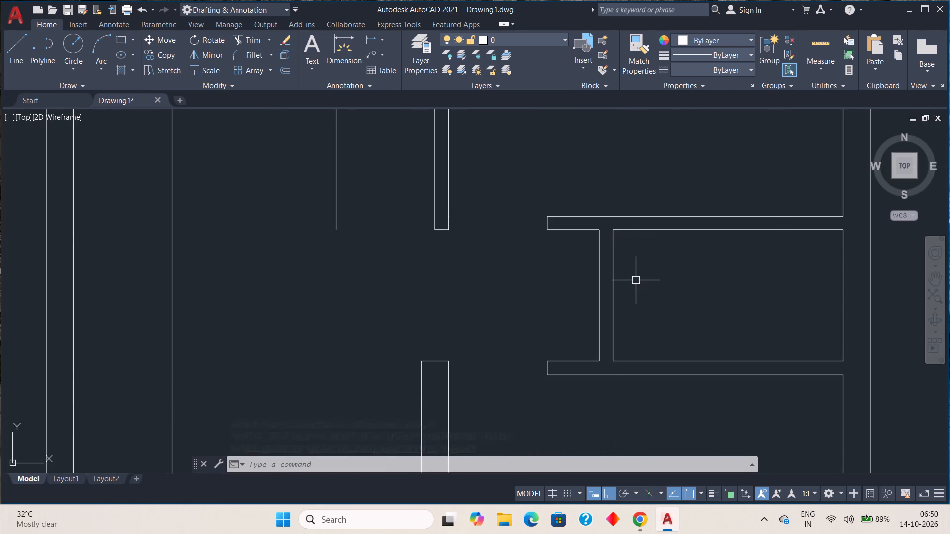
pyautogui.moveTo(638, 336); pyautogui.dragTo(623, 260, button='middle')
pyautogui.click(619, 284)
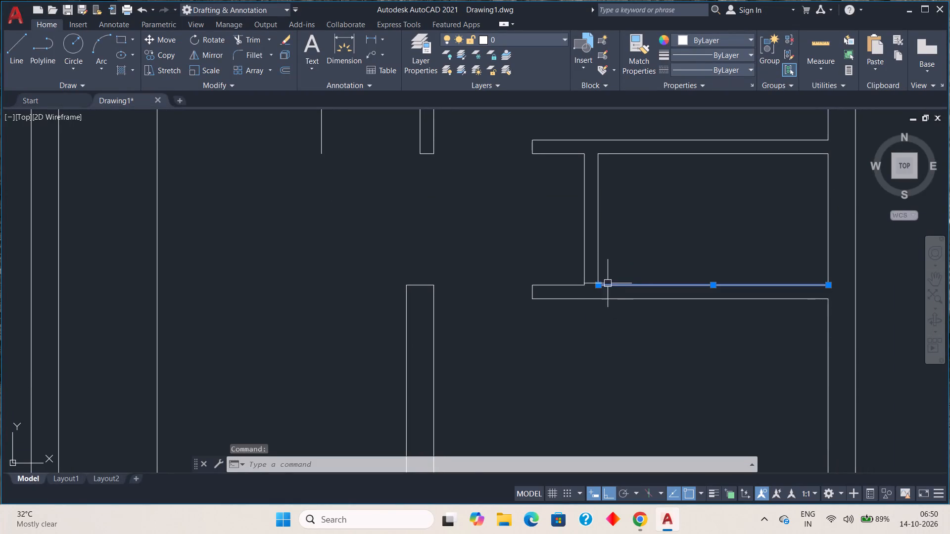
pyautogui.click(596, 283)
pyautogui.click(584, 286)
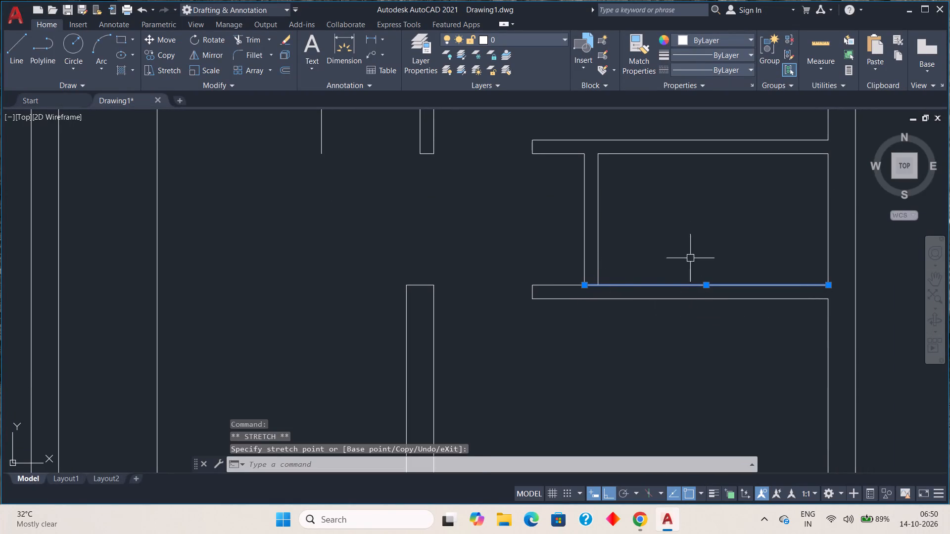
pyautogui.press('Escape')
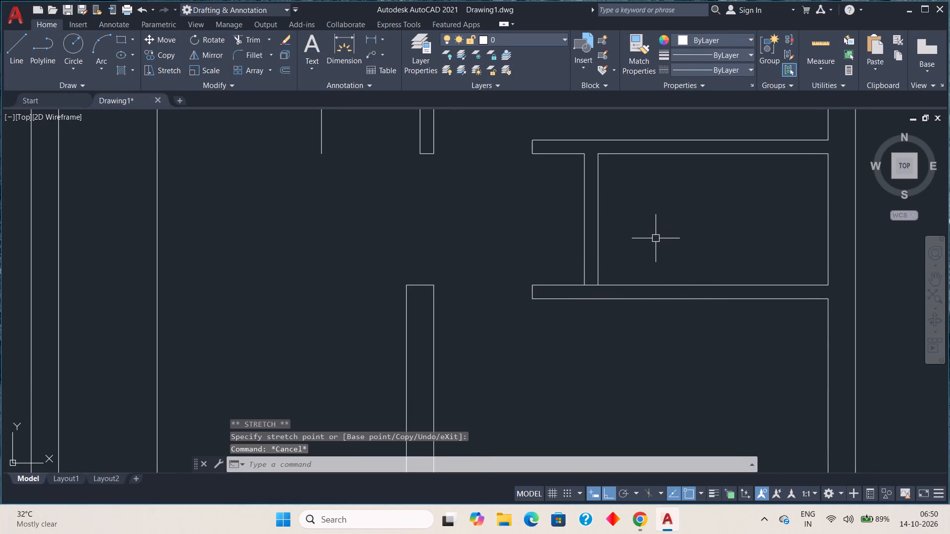
# Offset the small room's stretched inner bottom wall line 3' upward, across its left wall.
pyautogui.press('o')
pyautogui.press('space')
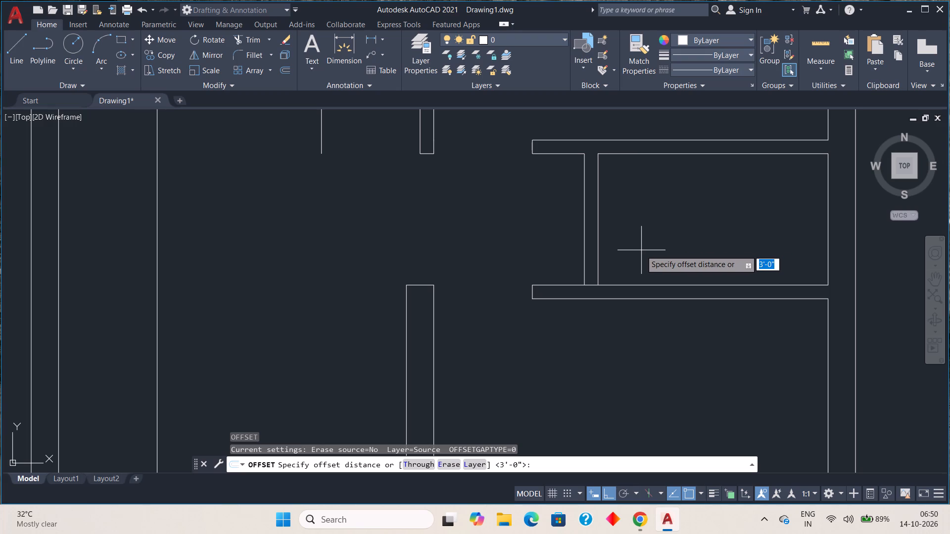
pyautogui.press('space')
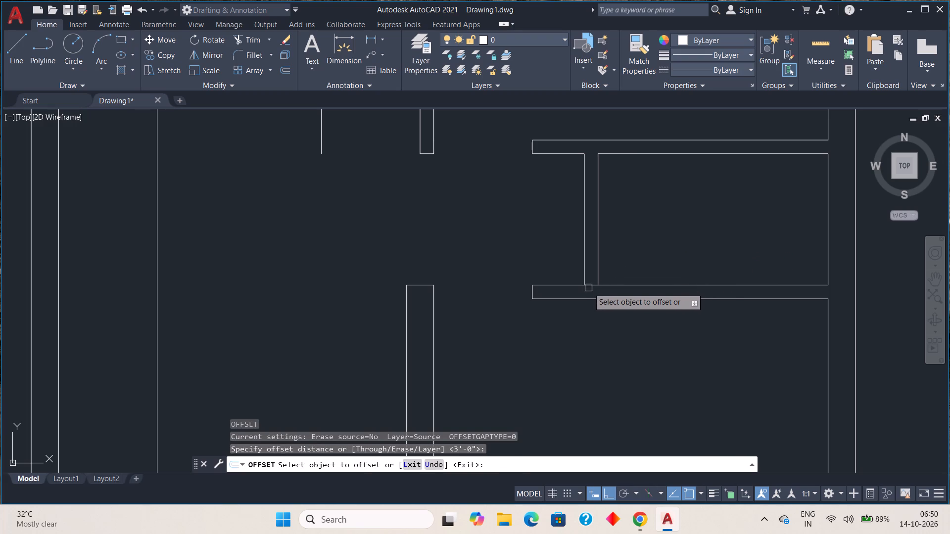
pyautogui.click(588, 284)
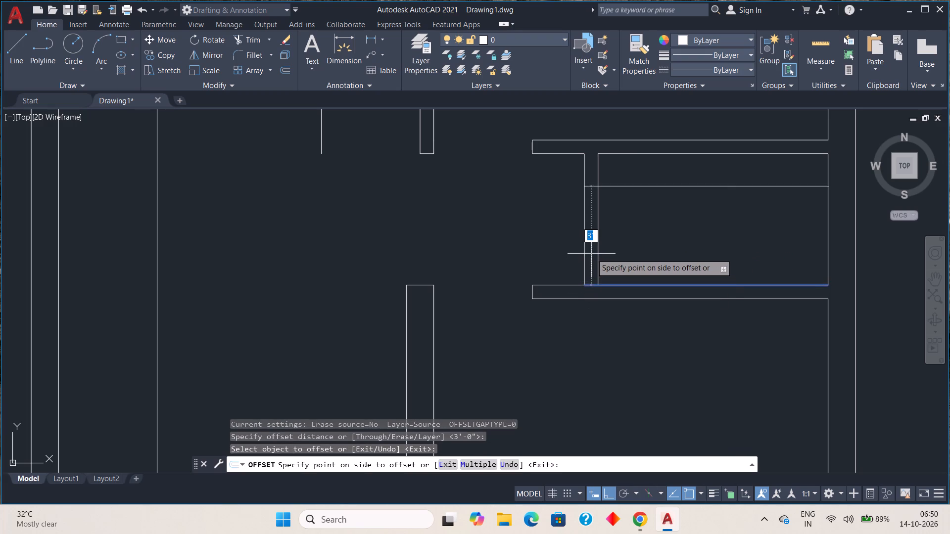
pyautogui.click(591, 254)
pyautogui.scroll(-3, 647, 232)
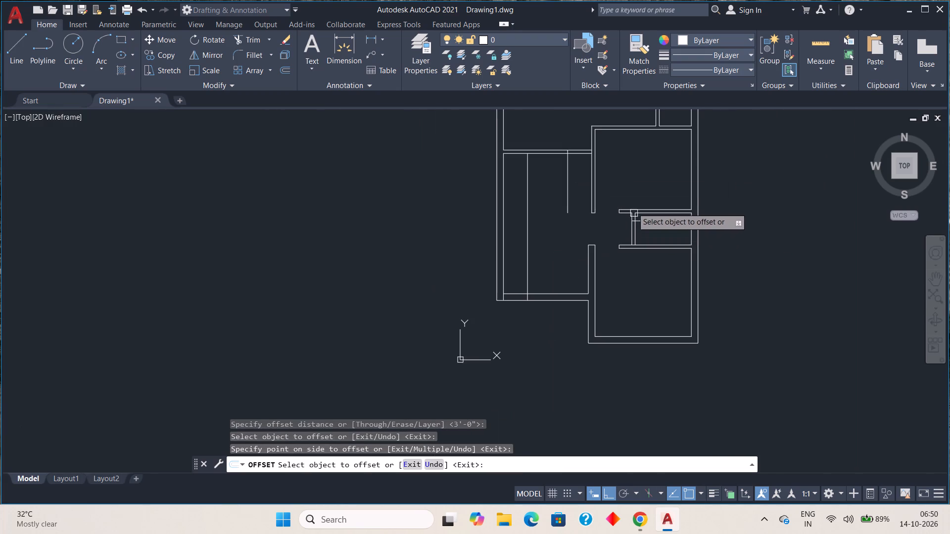
pyautogui.moveTo(624, 176); pyautogui.dragTo(626, 285, button='middle')
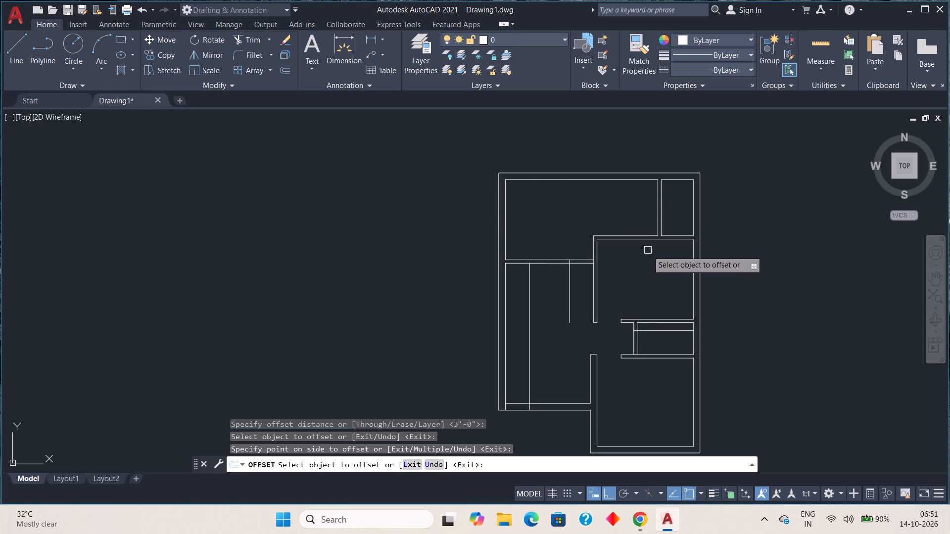
pyautogui.press('Escape')
pyautogui.press('Escape')
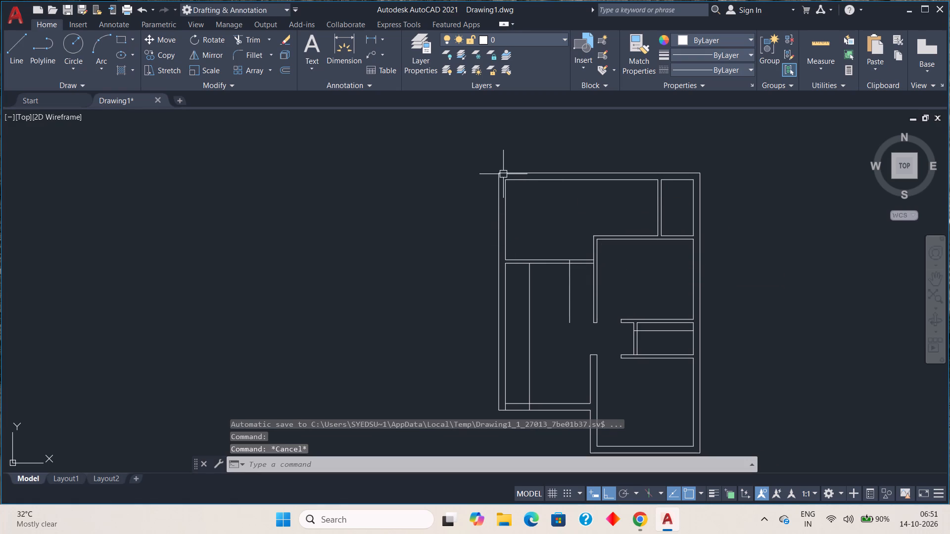
# Stretch the left end of the large top room's inner top wall line to the outer line of the building's left wall.
pyautogui.click(519, 181)
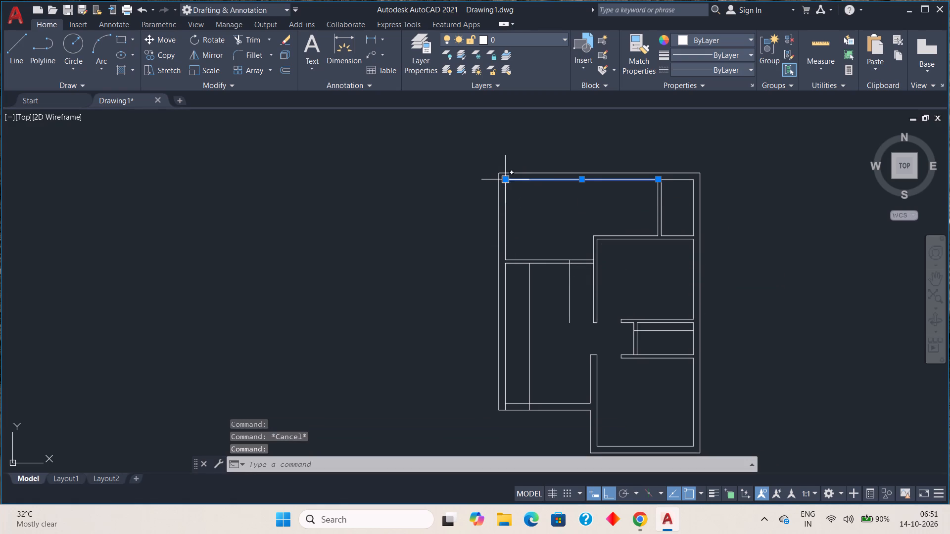
pyautogui.click(504, 178)
pyautogui.scroll(4, 499, 179)
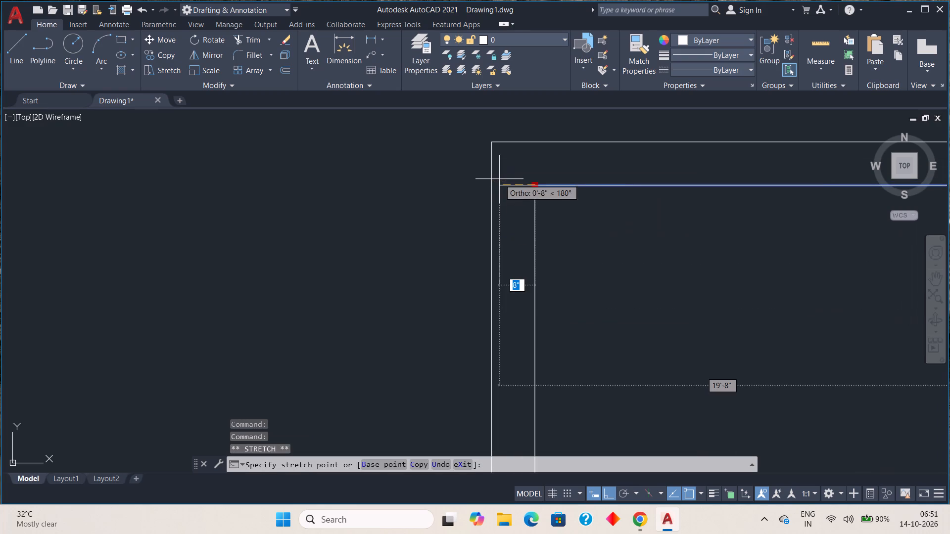
pyautogui.click(486, 186)
pyautogui.press('Escape')
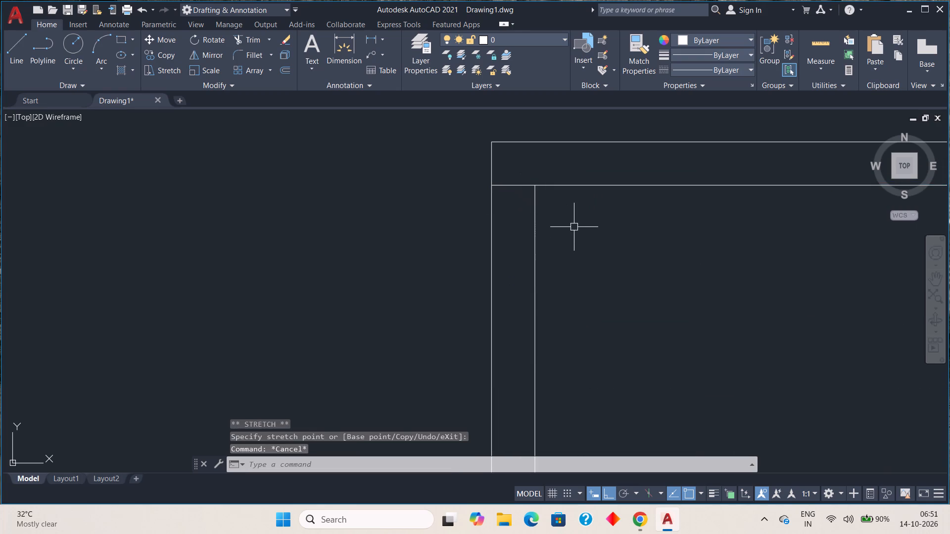
# Offset the large top room's stretched inner top wall line 3' downward, across the building's left wall.
pyautogui.scroll(-1, 574, 228)
pyautogui.moveTo(571, 226); pyautogui.dragTo(544, 172, button='middle')
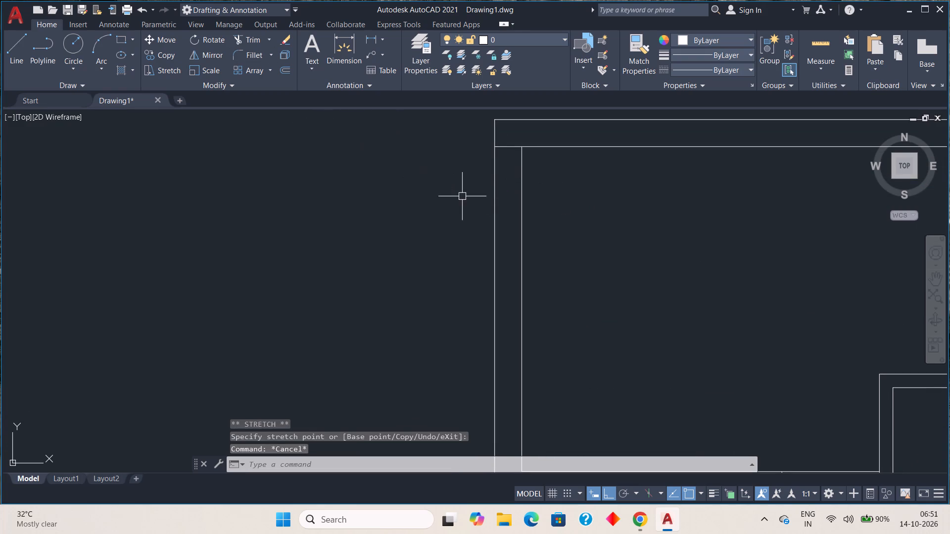
pyautogui.press('o')
pyautogui.press('space')
pyautogui.press('space')
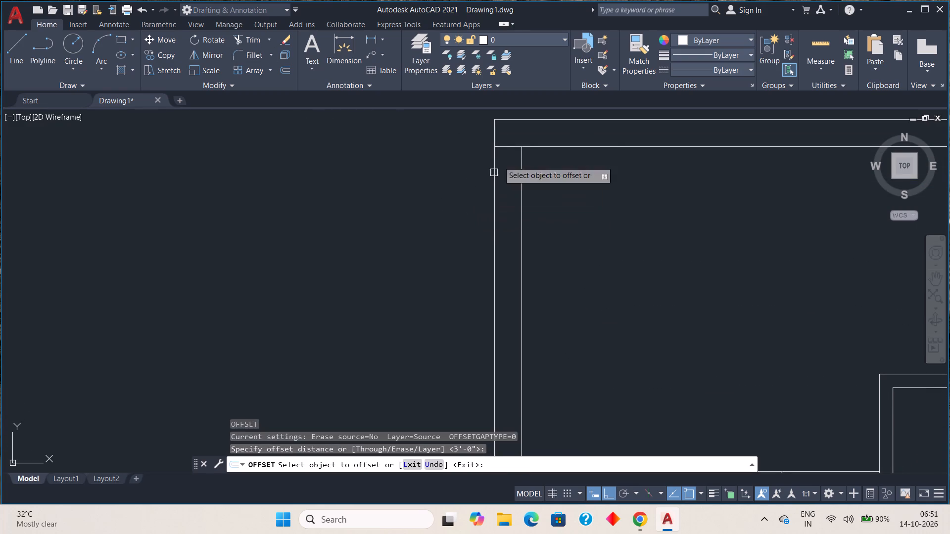
pyautogui.click(504, 148)
pyautogui.click(507, 196)
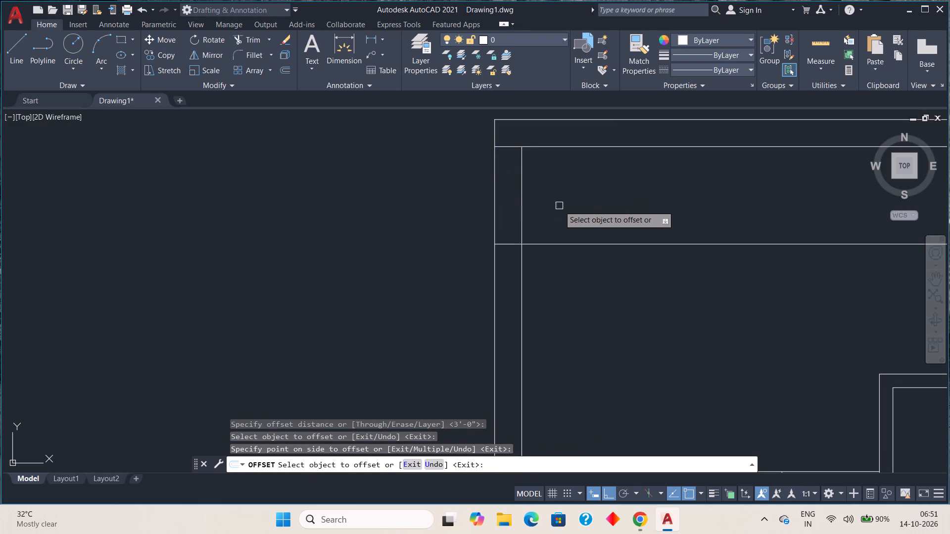
pyautogui.scroll(-3, 589, 189)
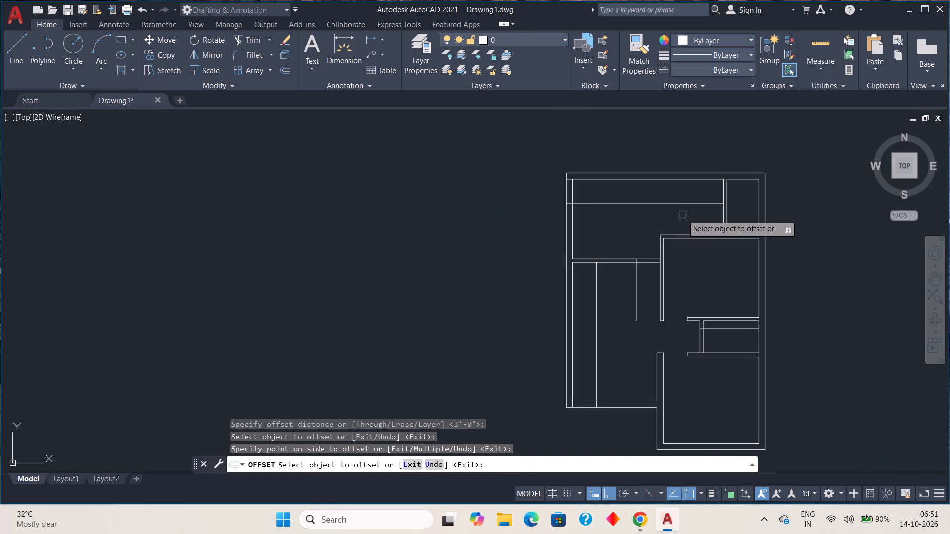
pyautogui.moveTo(676, 217); pyautogui.dragTo(566, 234, button='middle')
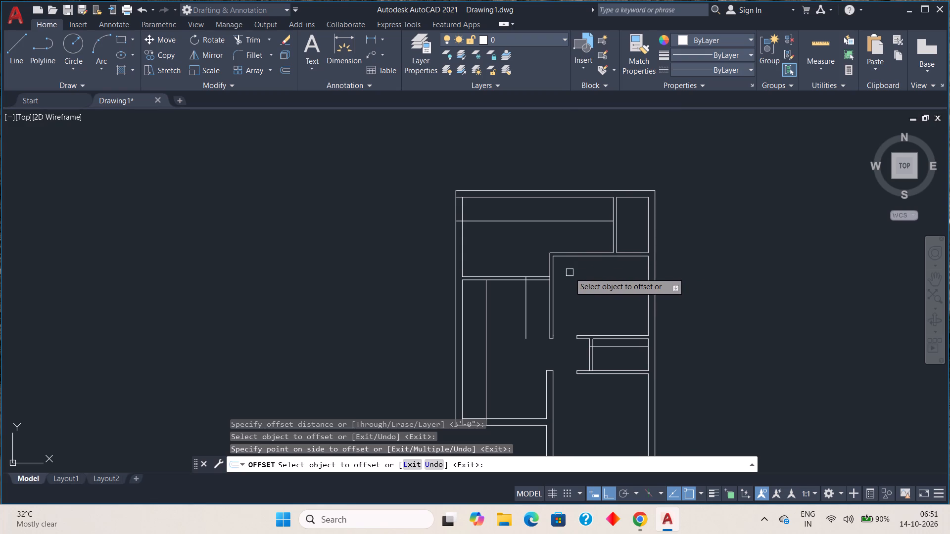
pyautogui.moveTo(570, 273); pyautogui.dragTo(564, 258, button='middle')
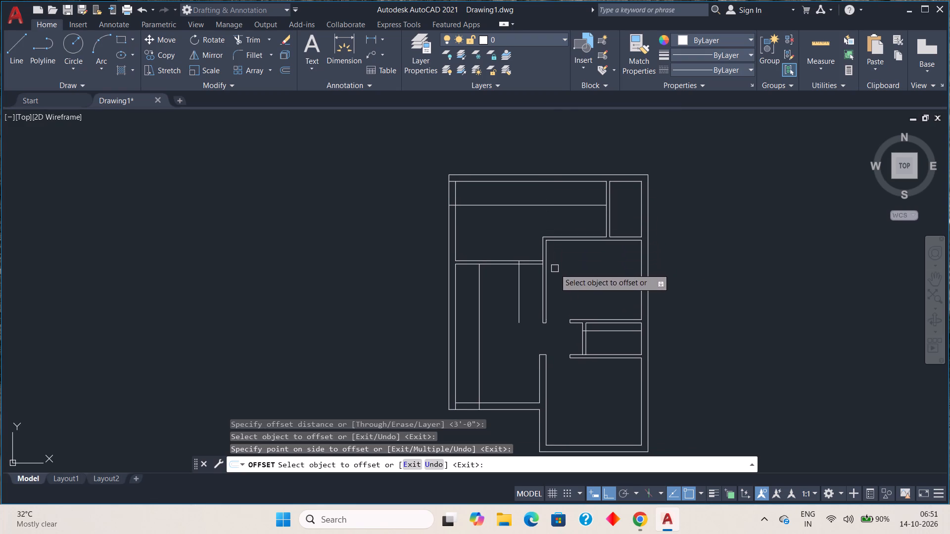
pyautogui.press('Escape')
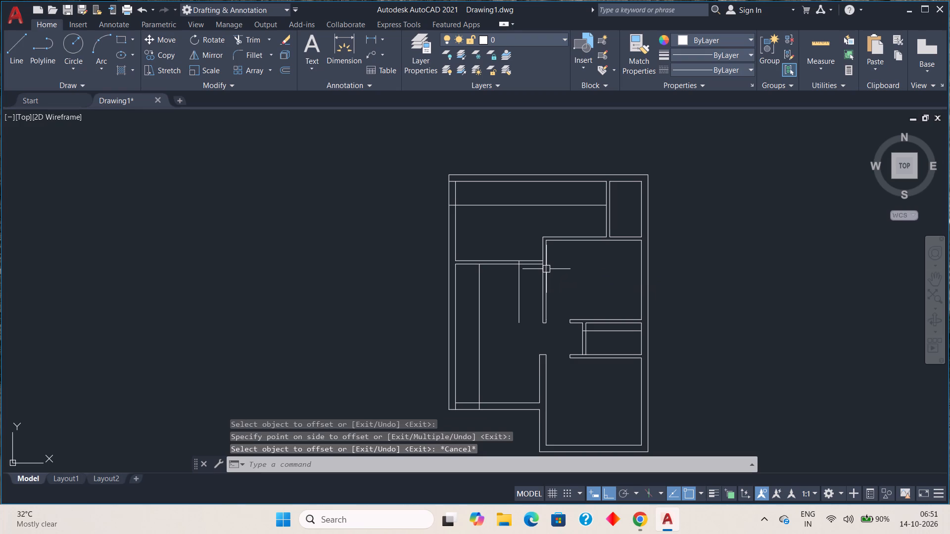
# Extend both lines of the middle room's left wall up through the large top room to the inner line of its top wall.
pyautogui.write('ex')
pyautogui.press('space')
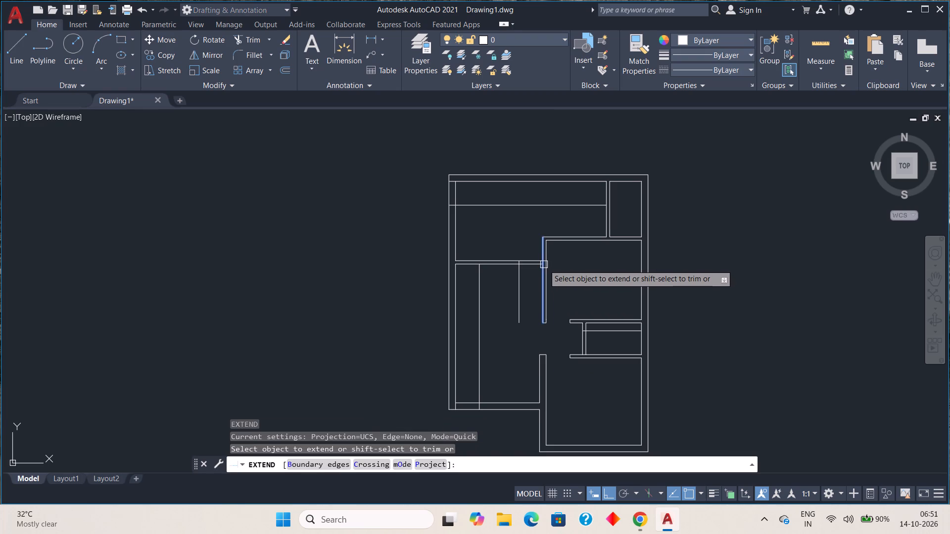
pyautogui.click(541, 245)
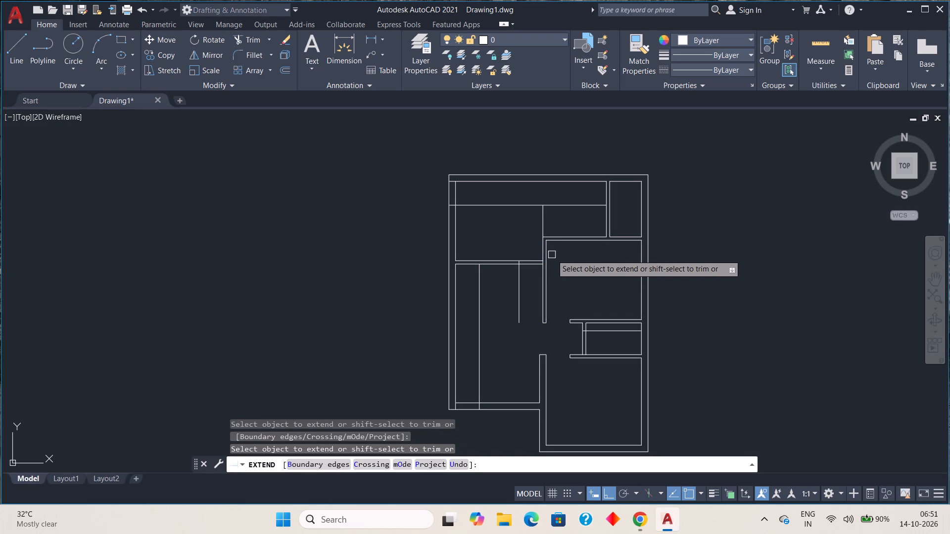
pyautogui.click(549, 253)
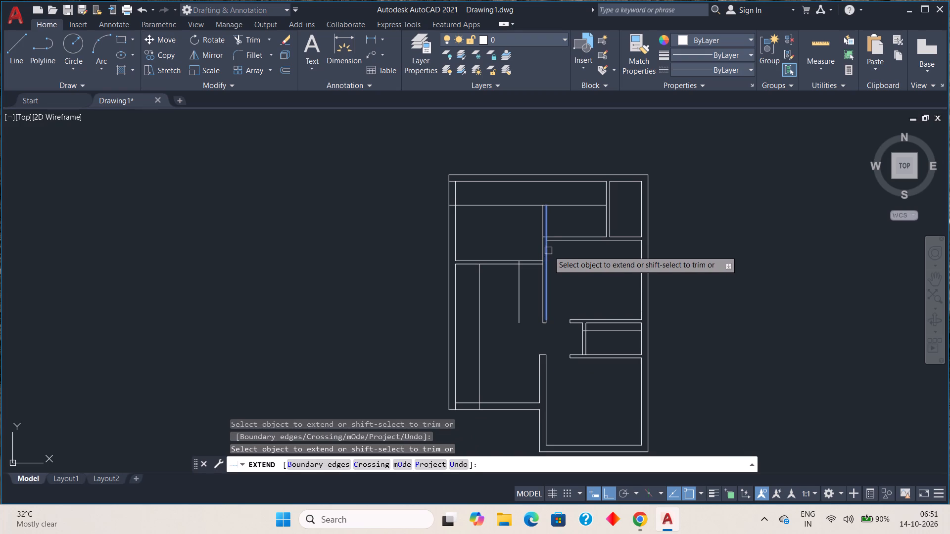
pyautogui.click(548, 251)
pyautogui.click(541, 222)
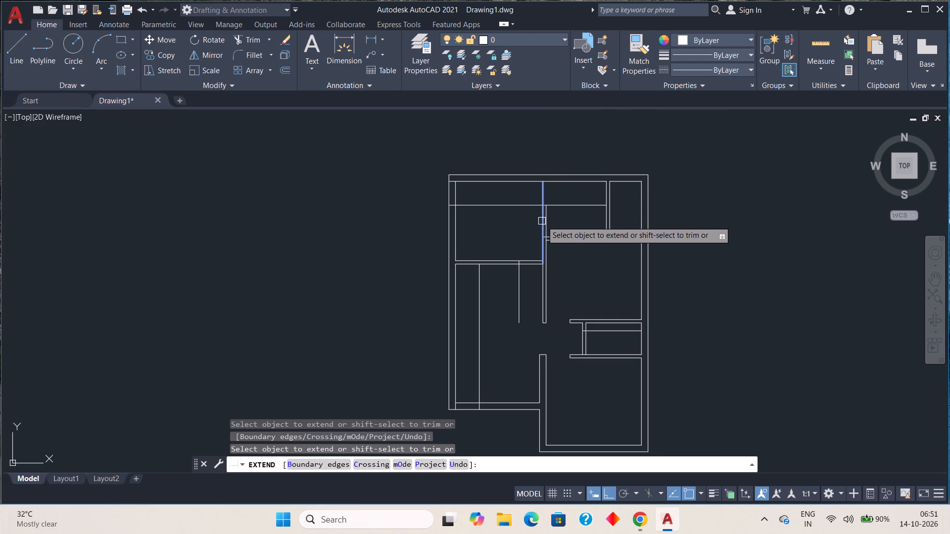
pyautogui.click(549, 217)
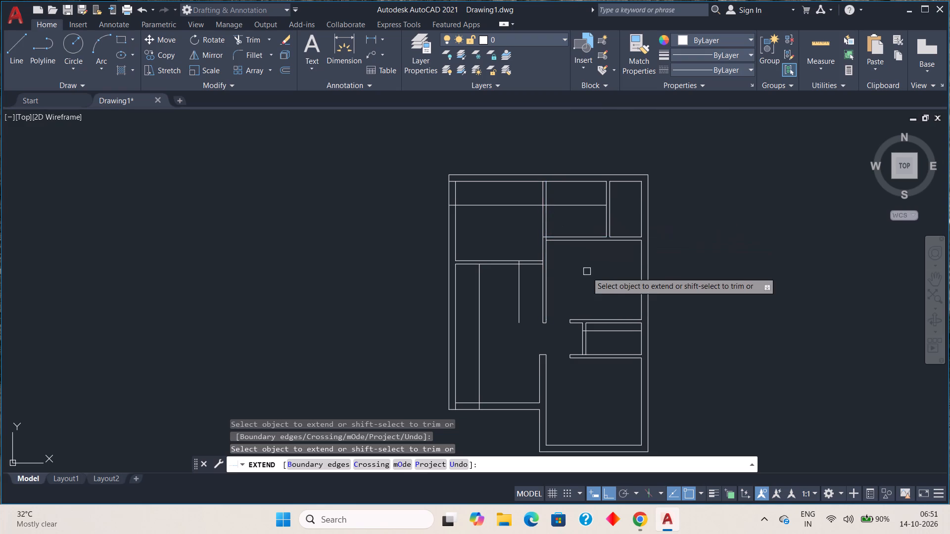
pyautogui.press('Escape')
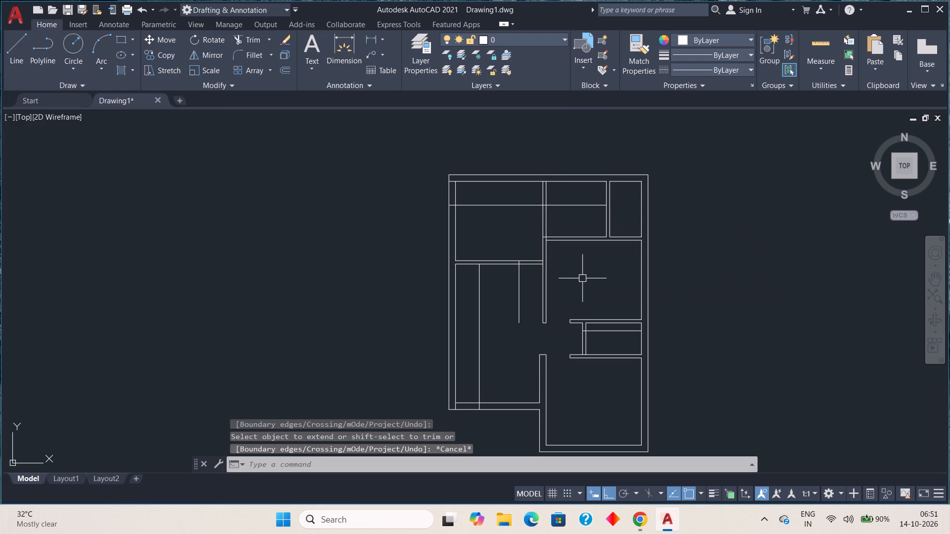
pyautogui.moveTo(587, 273); pyautogui.dragTo(559, 264, button='middle')
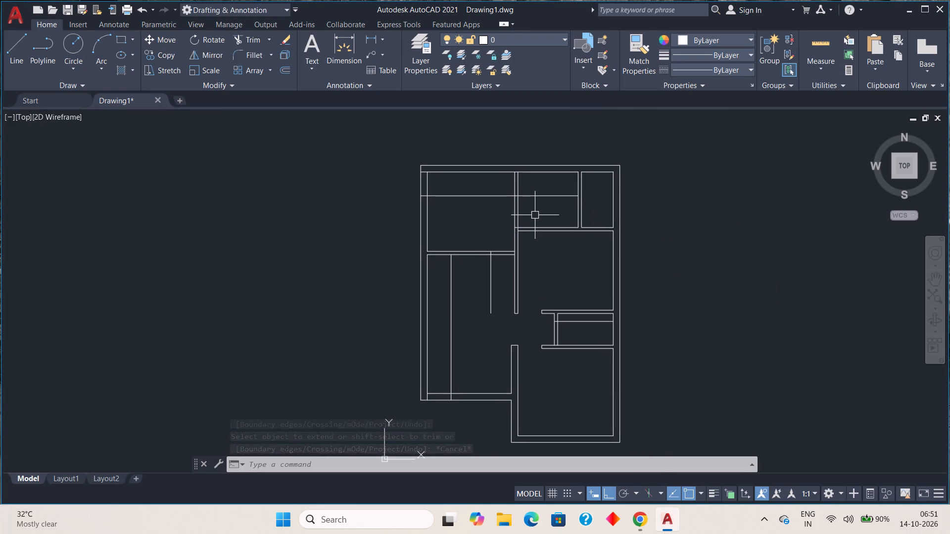
# Offset the top middle room's inner bottom wall line 3' upward, across that room's left wall.
pyautogui.scroll(2, 526, 213)
pyautogui.scroll(-2, 525, 212)
pyautogui.moveTo(523, 216); pyautogui.dragTo(522, 222, button='middle')
pyautogui.scroll(1, 534, 208)
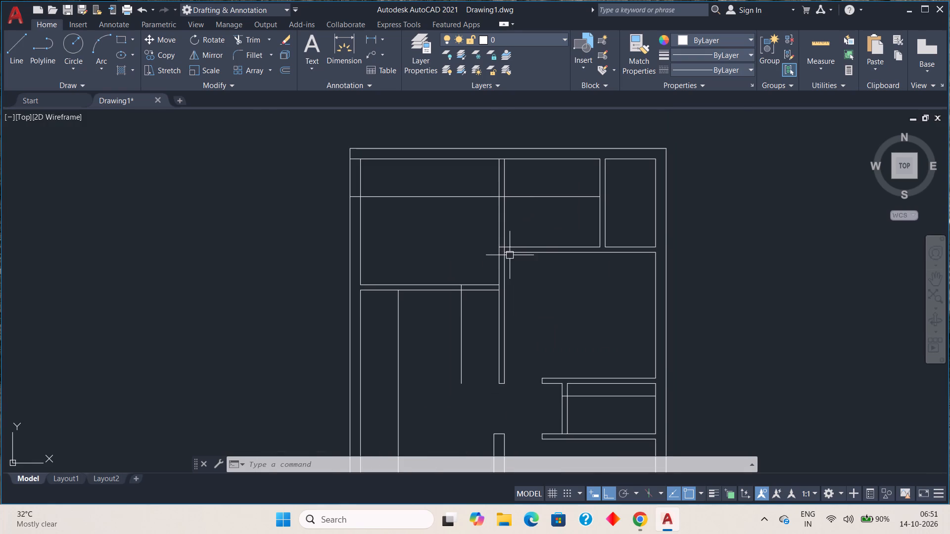
pyautogui.scroll(2, 510, 253)
pyautogui.press('o')
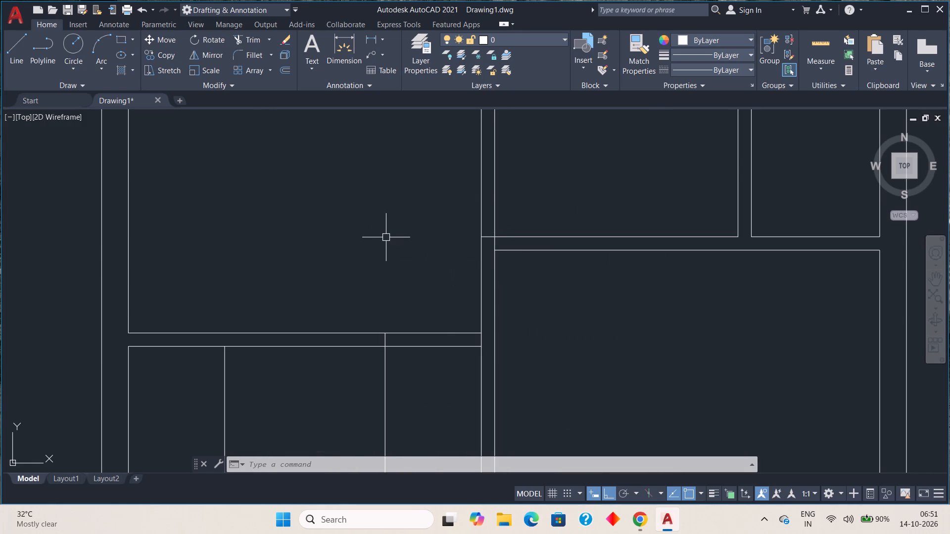
pyautogui.press('space')
pyautogui.press('space')
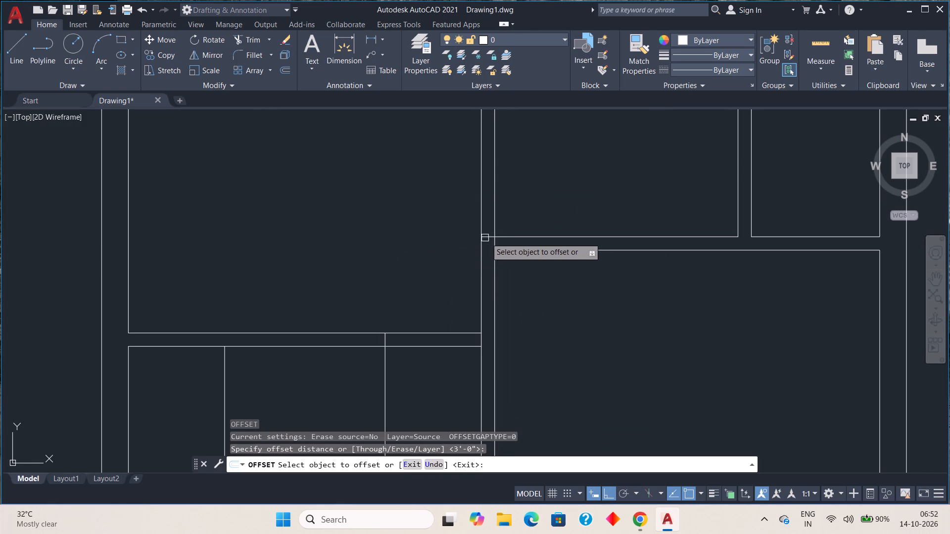
pyautogui.click(488, 236)
pyautogui.click(490, 205)
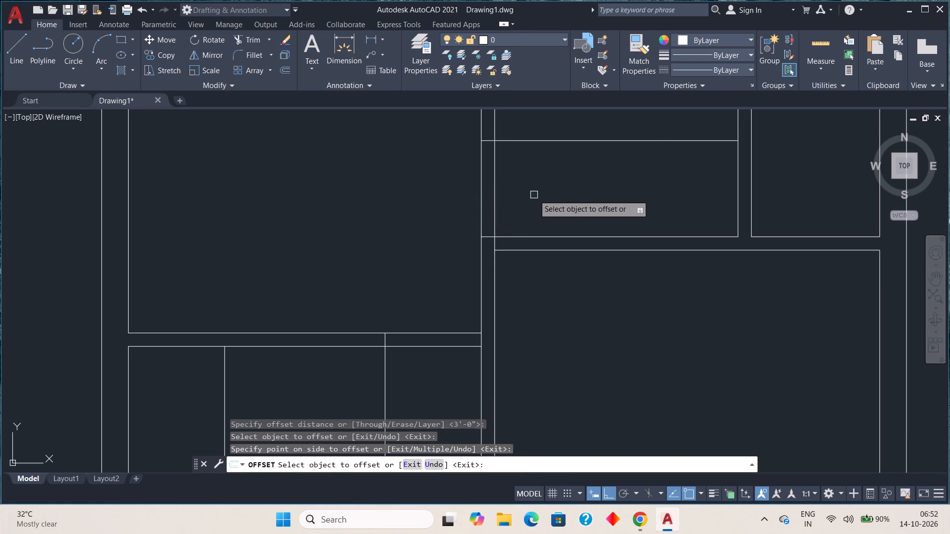
pyautogui.scroll(-2, 534, 195)
pyautogui.scroll(-1, 605, 233)
pyautogui.moveTo(605, 234); pyautogui.dragTo(560, 238, button='middle')
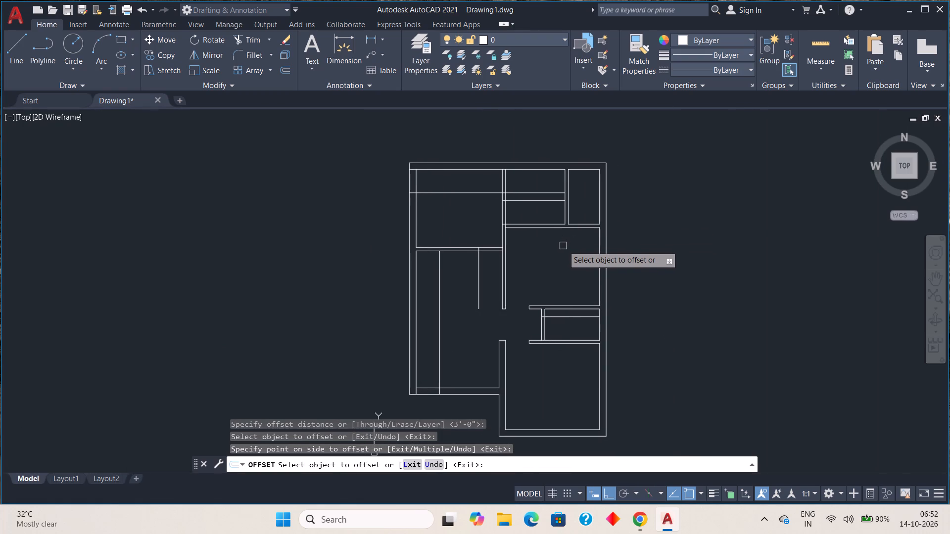
pyautogui.scroll(2, 572, 227)
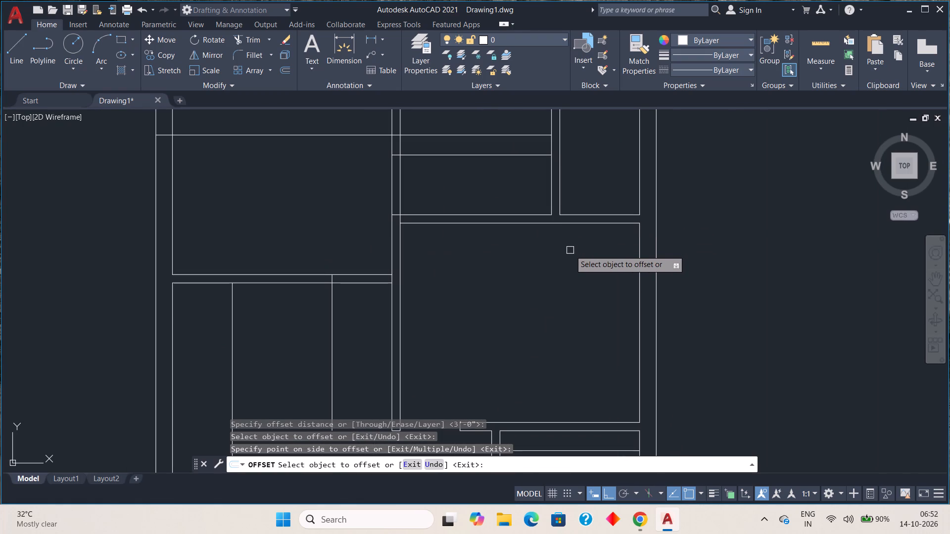
pyautogui.press('Escape')
pyautogui.press('Escape')
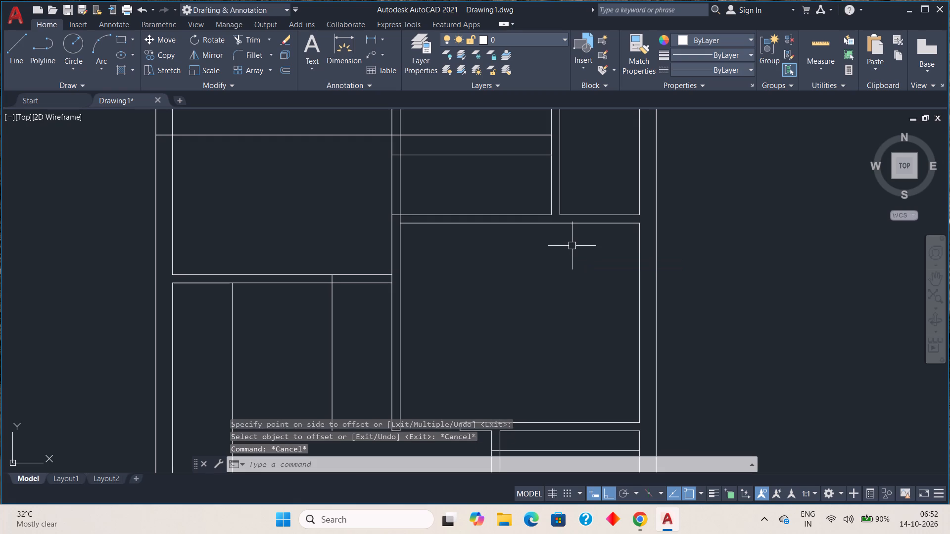
# Stretch the lower end of the narrow top-right room's inner left wall line to the lower line of its bottom wall.
pyautogui.click(559, 201)
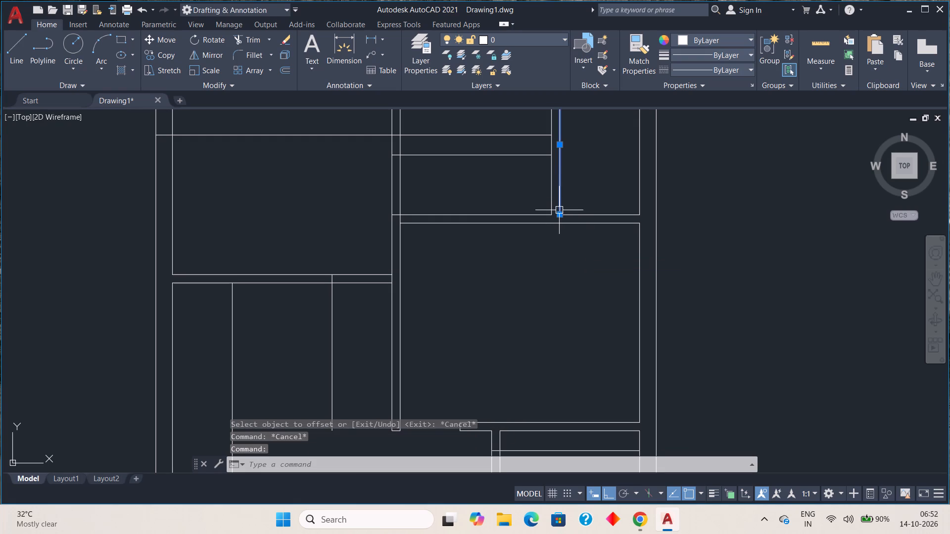
pyautogui.click(559, 213)
pyautogui.click(560, 221)
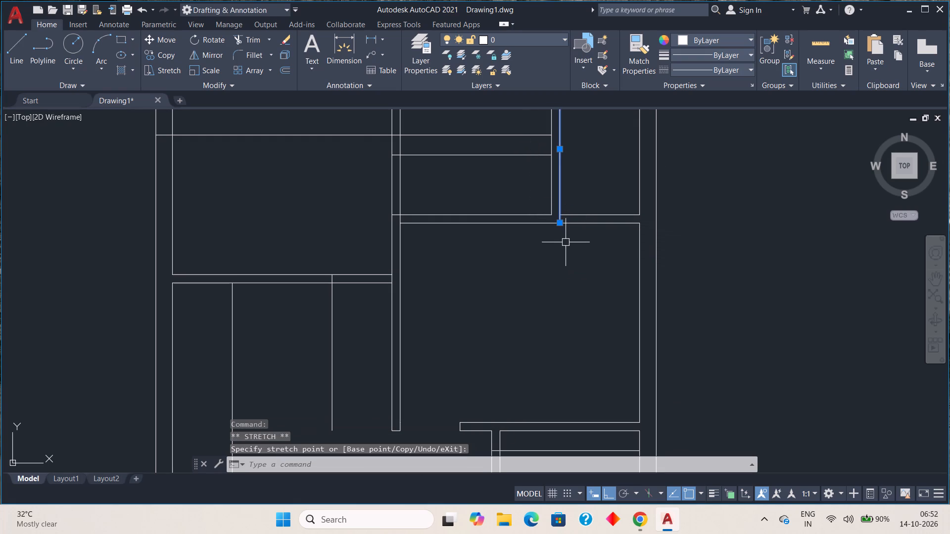
pyautogui.press('Escape')
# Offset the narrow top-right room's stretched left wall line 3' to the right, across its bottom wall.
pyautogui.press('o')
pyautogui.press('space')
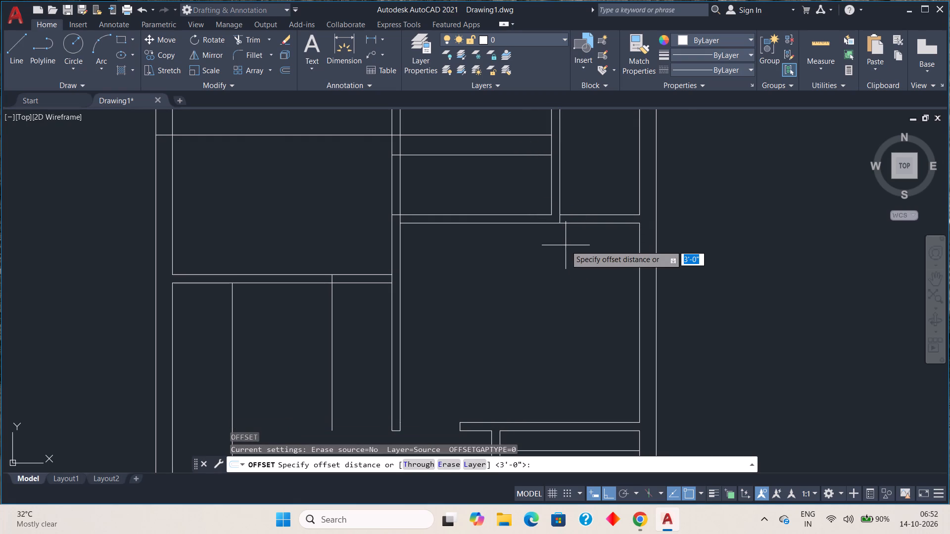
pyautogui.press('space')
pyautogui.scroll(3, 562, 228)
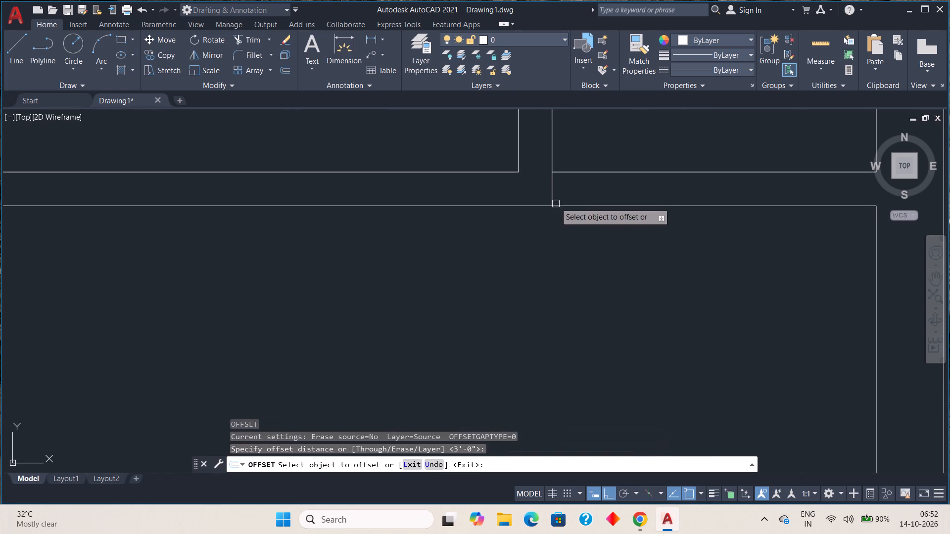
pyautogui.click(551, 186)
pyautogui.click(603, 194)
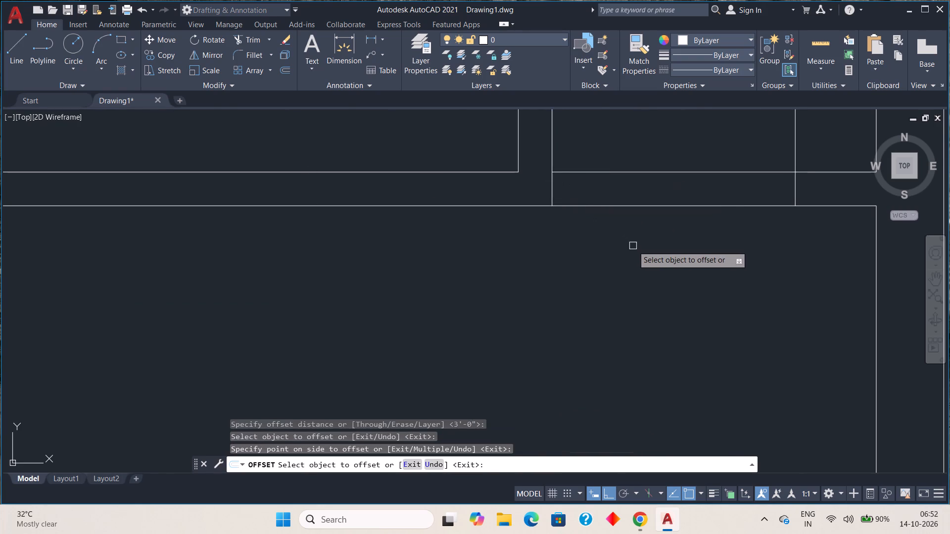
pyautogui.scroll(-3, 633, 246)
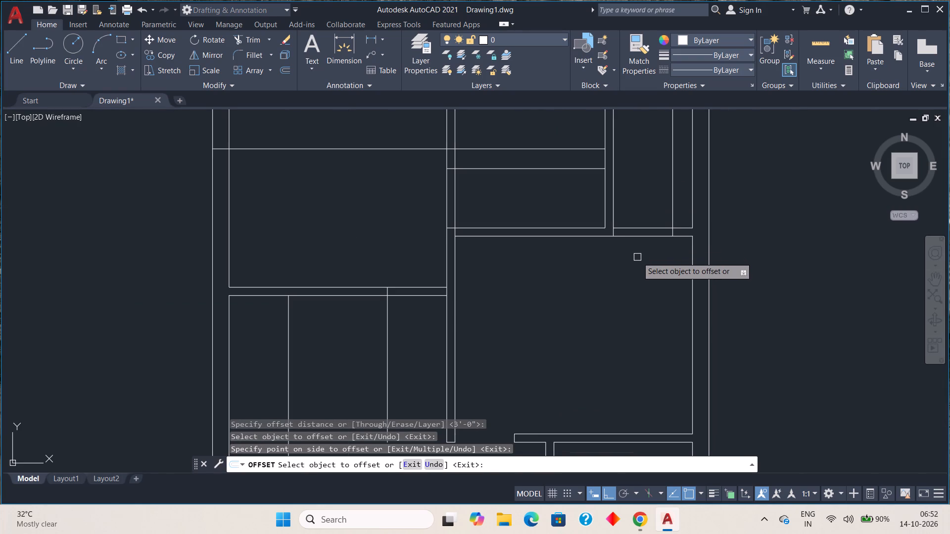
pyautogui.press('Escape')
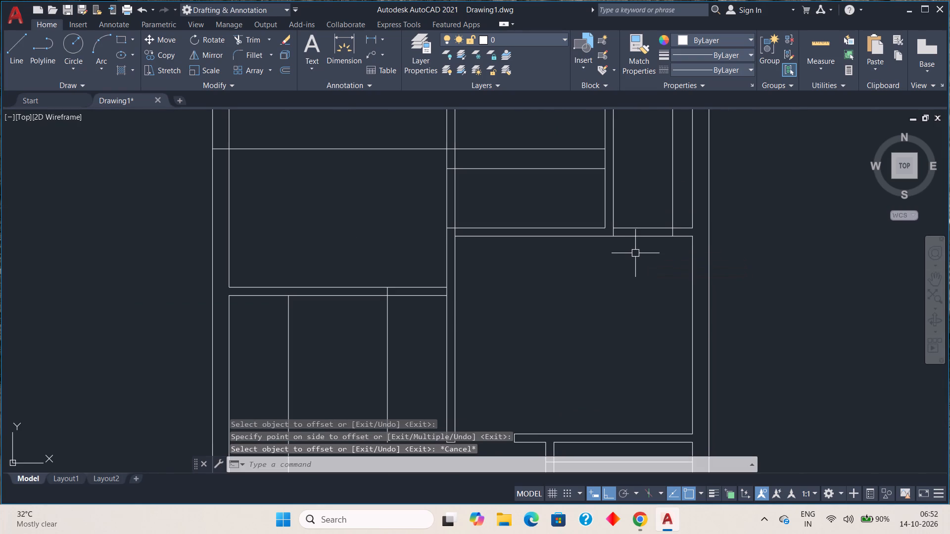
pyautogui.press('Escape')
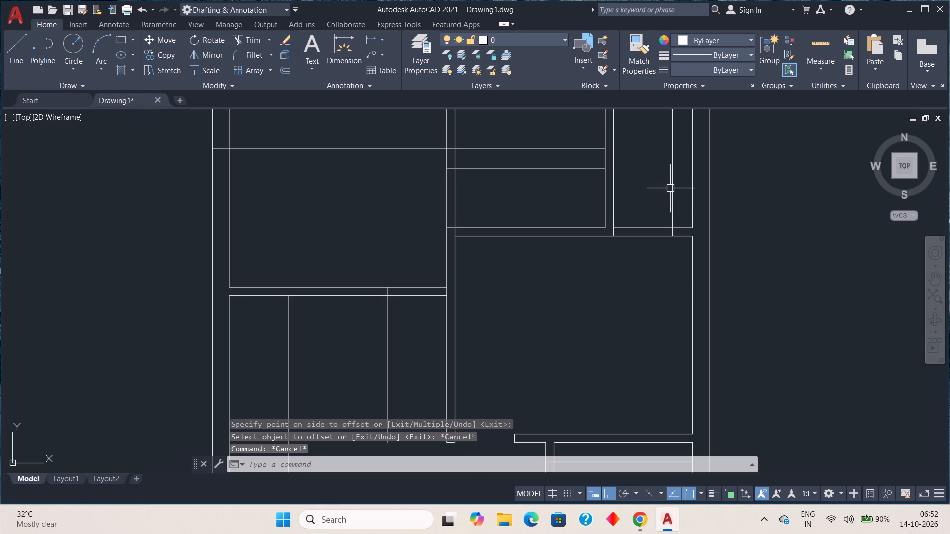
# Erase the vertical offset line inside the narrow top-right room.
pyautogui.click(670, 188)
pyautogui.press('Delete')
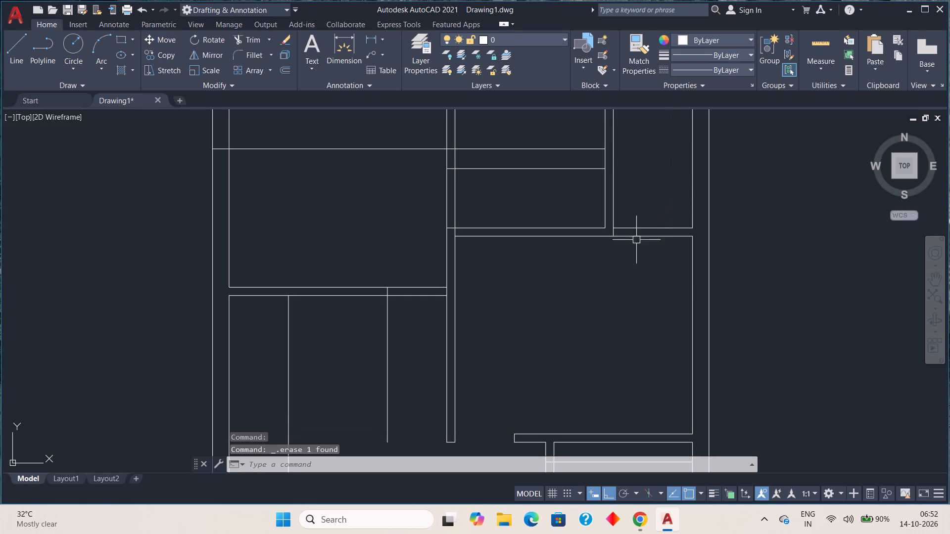
# Stretch the lower end of the narrow top-right room's inner right wall line to the lower line of its bottom wall.
pyautogui.click(695, 207)
pyautogui.click(690, 227)
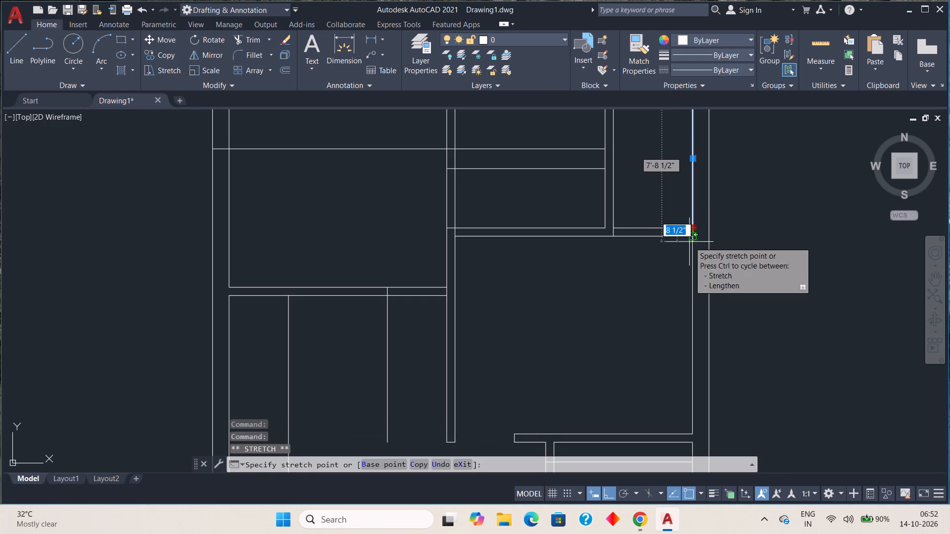
pyautogui.click(691, 239)
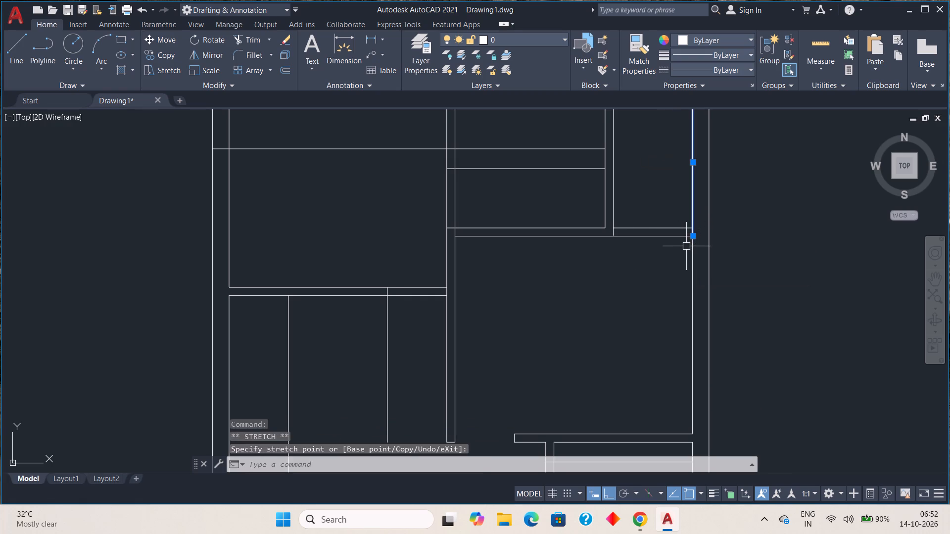
pyautogui.press('Escape')
# Offset the narrow top-right room's stretched right wall line 3' to the left, across its bottom wall.
pyautogui.scroll(3, 691, 232)
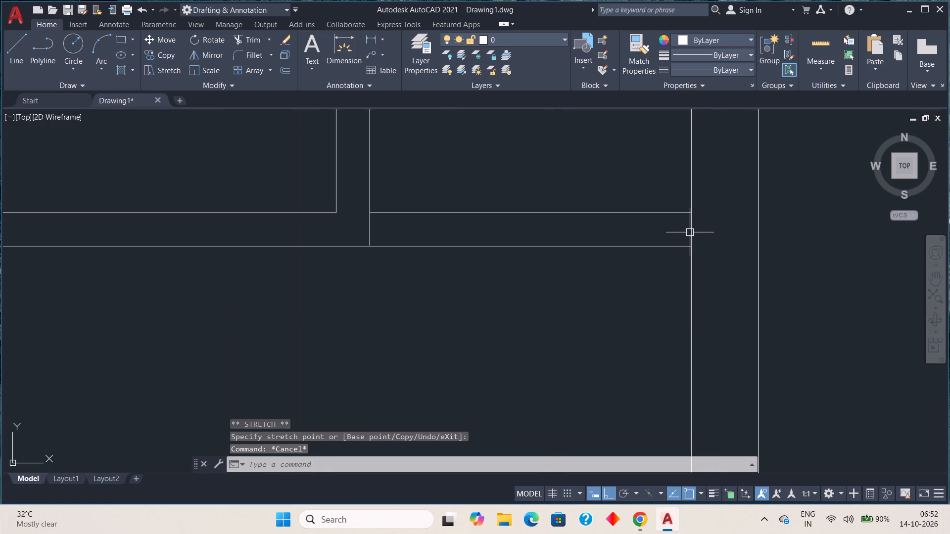
pyautogui.press('o')
pyautogui.press('space')
pyautogui.press('space')
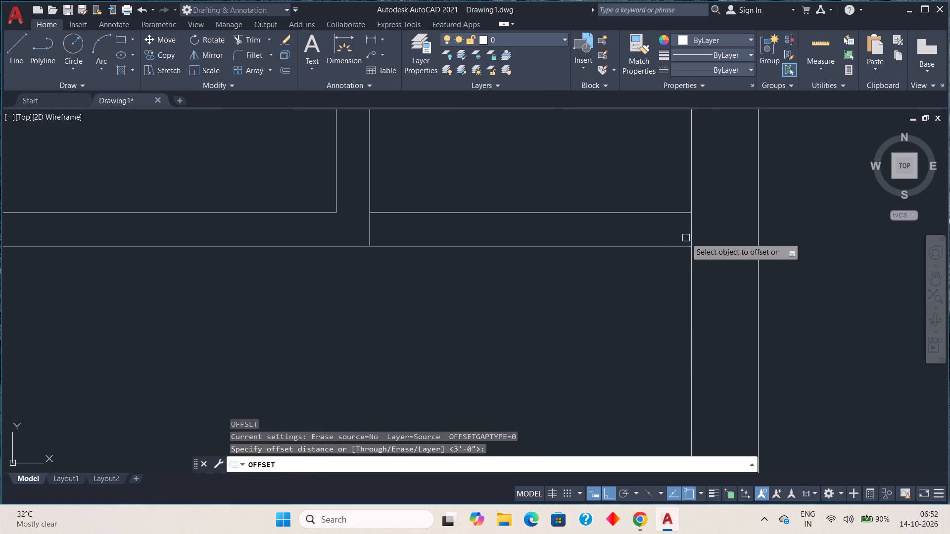
pyautogui.click(689, 229)
pyautogui.click(632, 231)
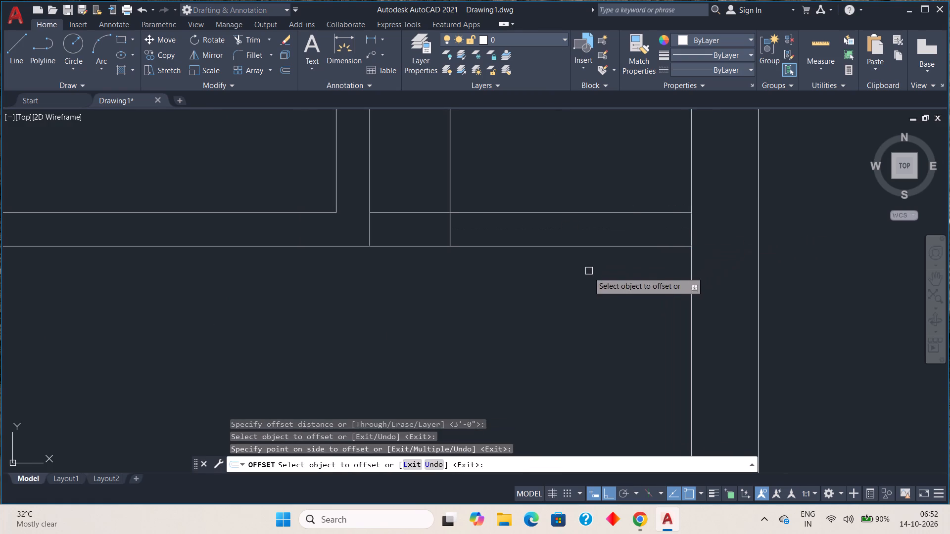
pyautogui.press('Escape')
# Trim the guide line inside the top-left room and both left wall lines above it to cut the 3' opening below the top wall.
pyautogui.scroll(-4, 579, 277)
pyautogui.moveTo(558, 308); pyautogui.dragTo(574, 246, button='middle')
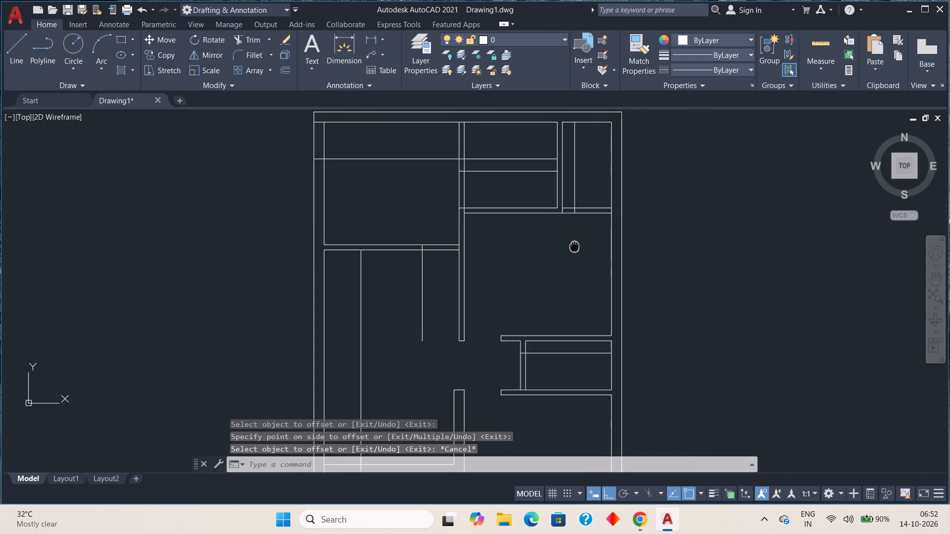
pyautogui.moveTo(574, 246); pyautogui.dragTo(579, 236, button='middle')
pyautogui.scroll(-1, 579, 236)
pyautogui.moveTo(576, 255); pyautogui.dragTo(569, 220, button='middle')
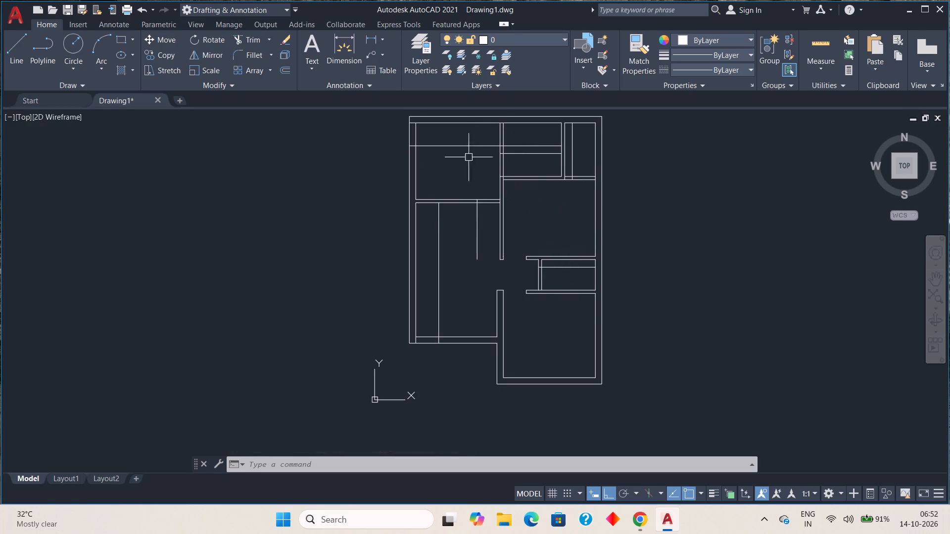
pyautogui.click(232, 34)
pyautogui.moveTo(459, 139); pyautogui.dragTo(460, 153)
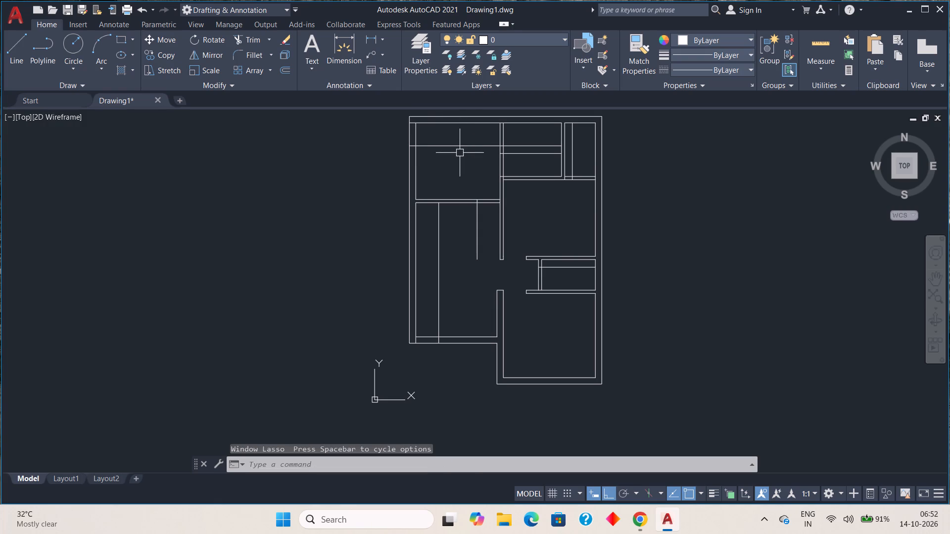
pyautogui.click(243, 40)
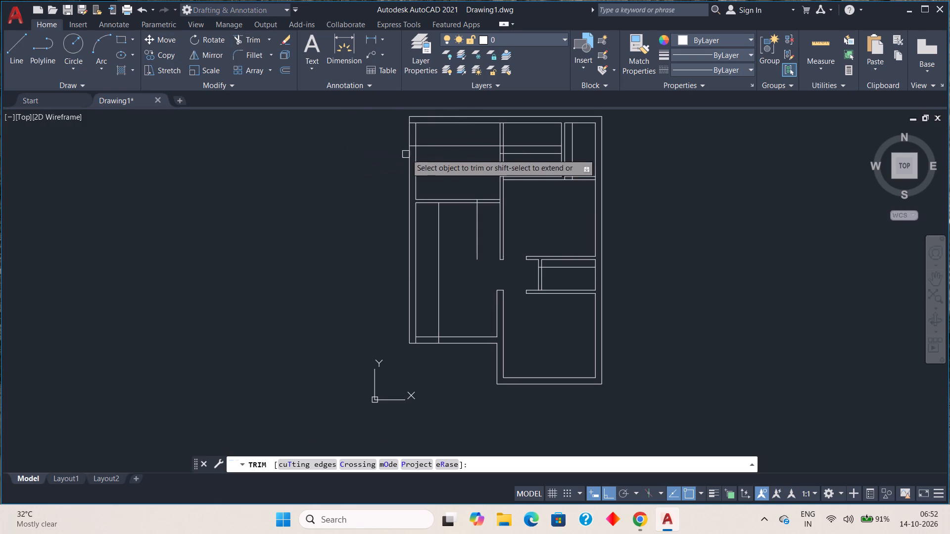
pyautogui.click(442, 148)
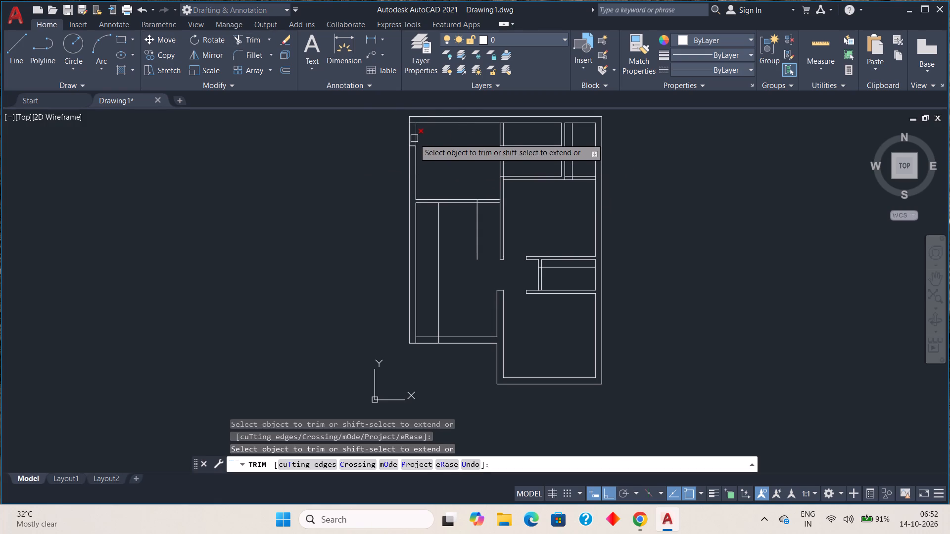
pyautogui.click(415, 137)
pyautogui.click(411, 136)
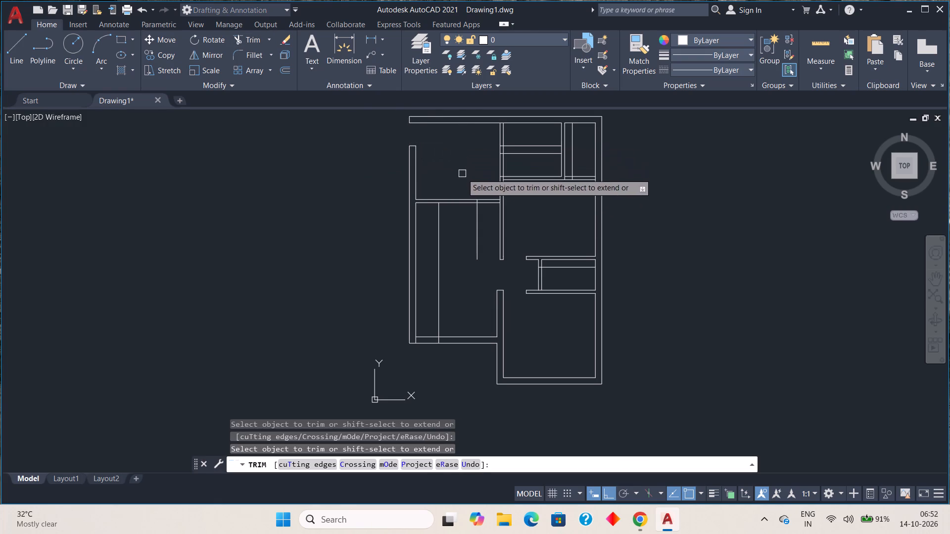
# Trim both vertical guide lines inside the lower-left room and cut the opening at the right end of its top wall.
pyautogui.click(438, 235)
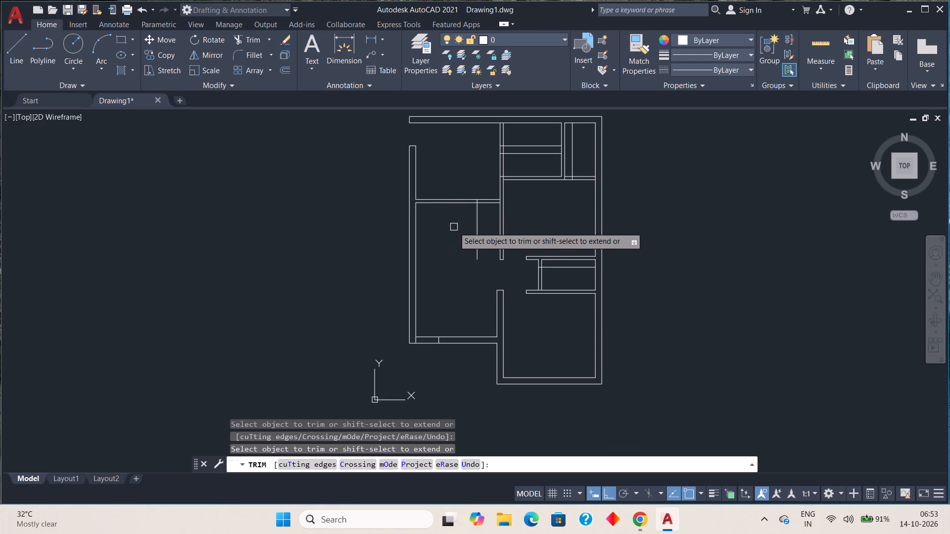
pyautogui.click(475, 224)
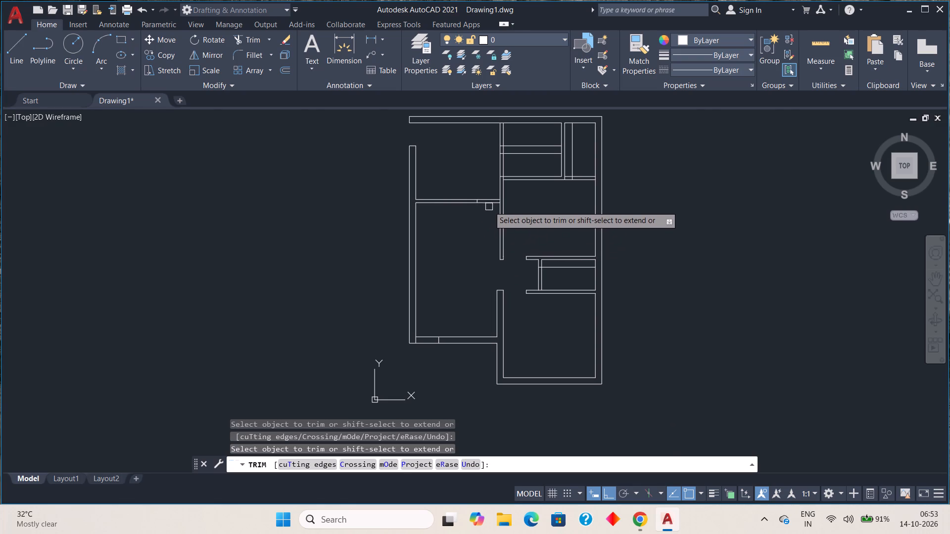
pyautogui.scroll(3, 482, 206)
pyautogui.moveTo(496, 150); pyautogui.dragTo(496, 203)
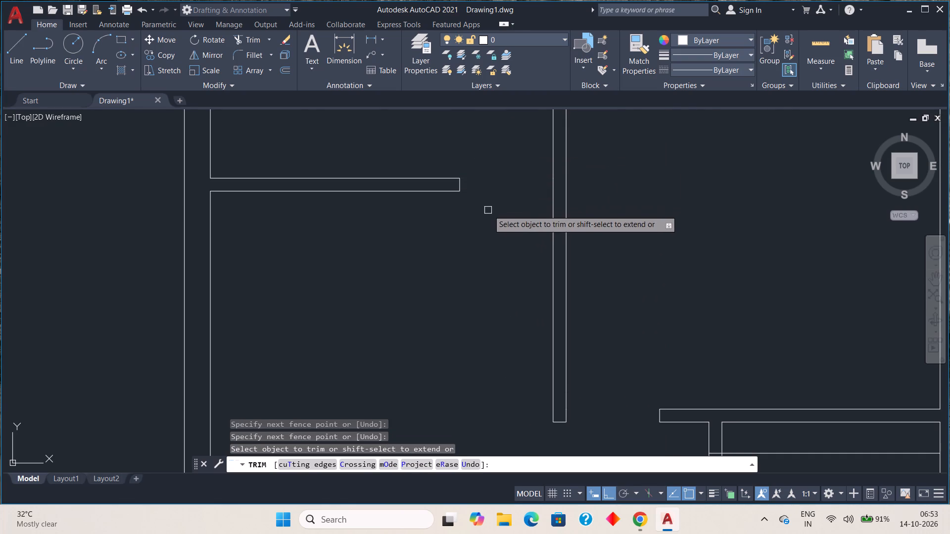
# Trim both bottom wall lines of the lower-left room between its left wall and the guide line to cut the door opening.
pyautogui.scroll(-3, 488, 210)
pyautogui.moveTo(479, 253); pyautogui.dragTo(460, 121, button='middle')
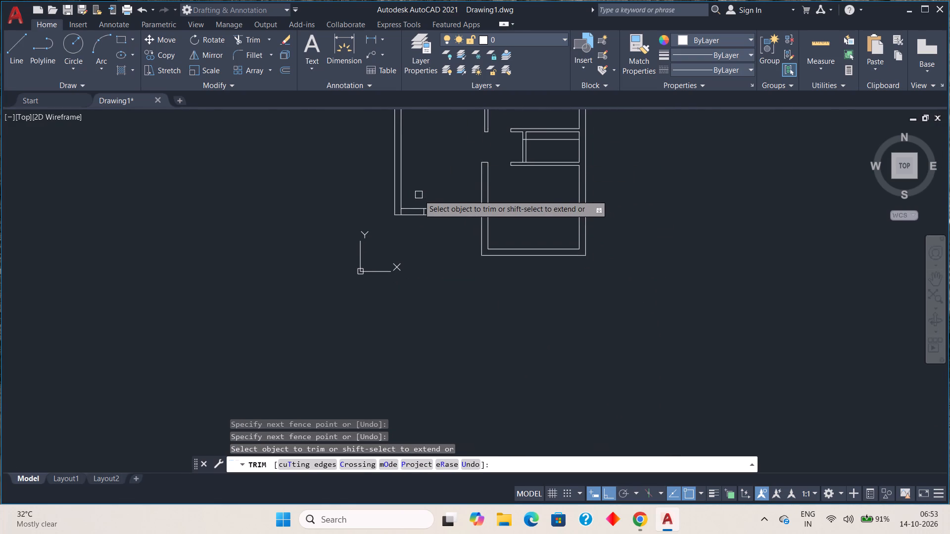
pyautogui.scroll(4, 416, 195)
pyautogui.moveTo(402, 217); pyautogui.dragTo(397, 340)
# Cut the opening in the small right-hand room's left wall below the guide line, and trim that guide line inside the room.
pyautogui.scroll(-2, 390, 317)
pyautogui.scroll(-2, 392, 220)
pyautogui.moveTo(435, 178); pyautogui.dragTo(403, 211, button='middle')
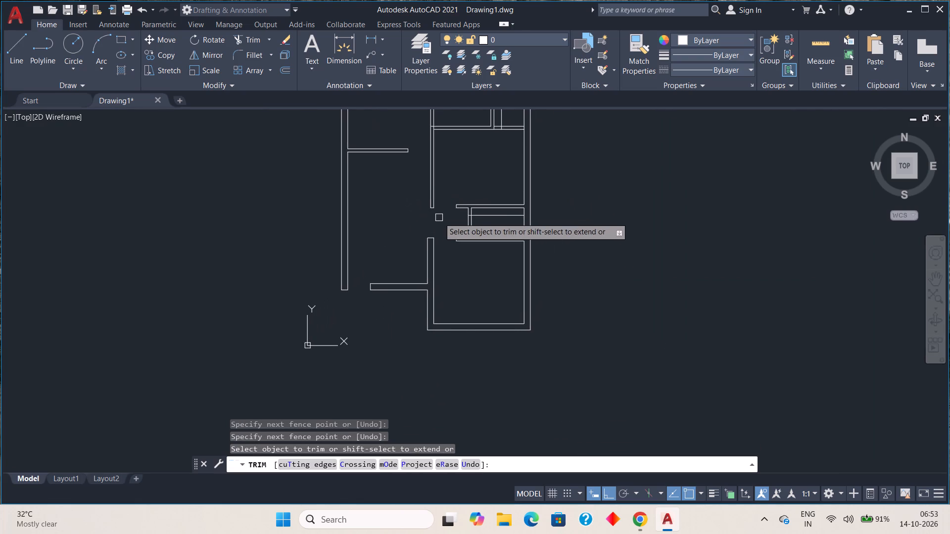
pyautogui.scroll(3, 442, 220)
pyautogui.moveTo(500, 266); pyautogui.dragTo(565, 249)
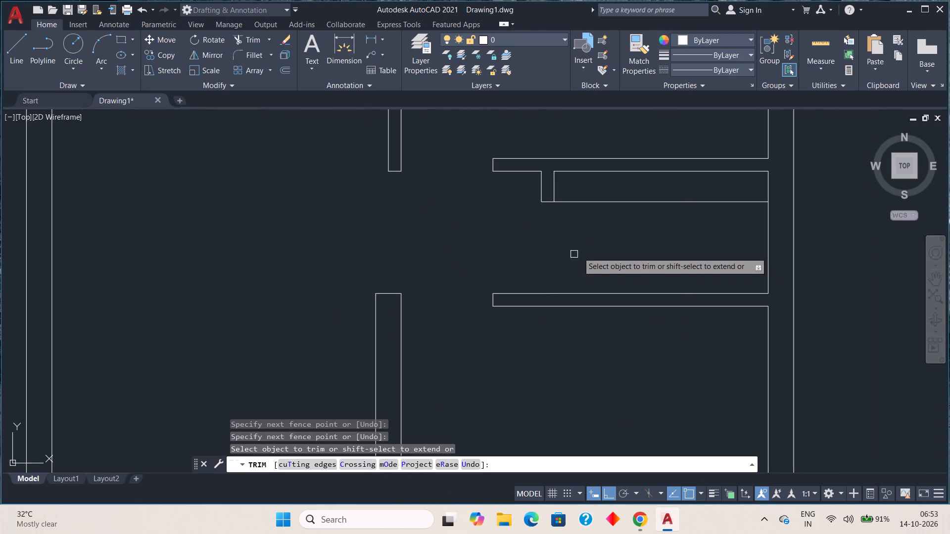
pyautogui.moveTo(594, 188); pyautogui.dragTo(590, 216)
pyautogui.scroll(-1, 596, 196)
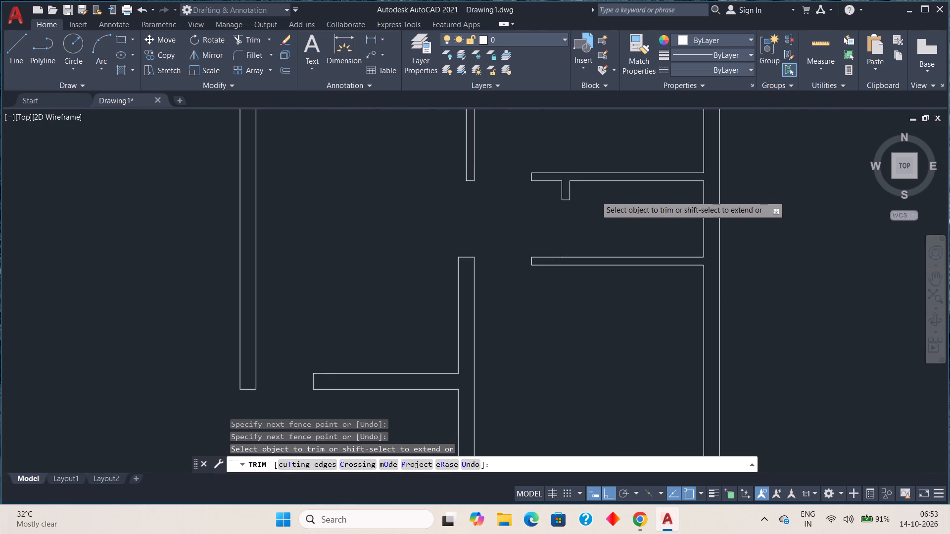
# Trim both lines of the top-middle room's bottom wall between the guide line and right outer wall, and trim the vertical guide above.
pyautogui.scroll(-2, 596, 197)
pyautogui.scroll(-1, 583, 148)
pyautogui.moveTo(578, 166); pyautogui.dragTo(577, 170, button='middle')
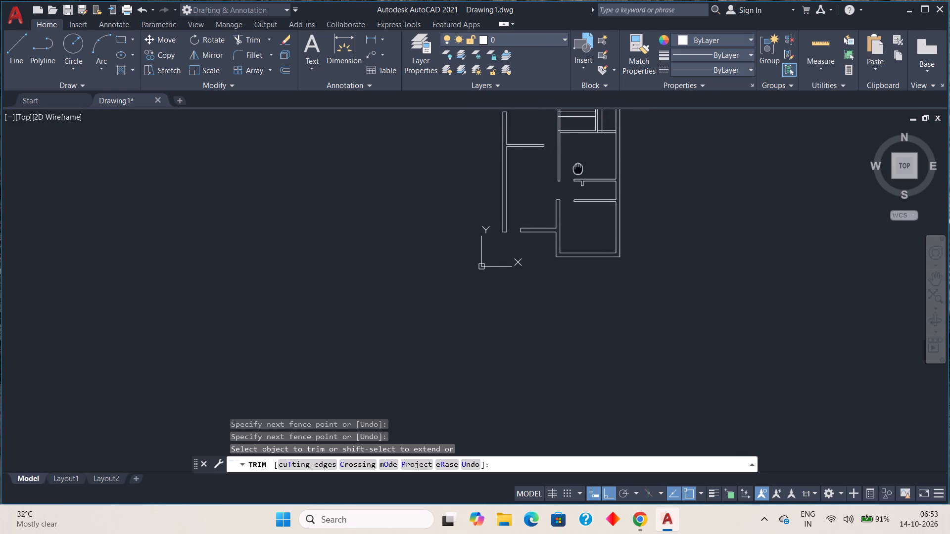
pyautogui.moveTo(577, 170); pyautogui.dragTo(480, 263, button='middle')
pyautogui.scroll(3, 514, 231)
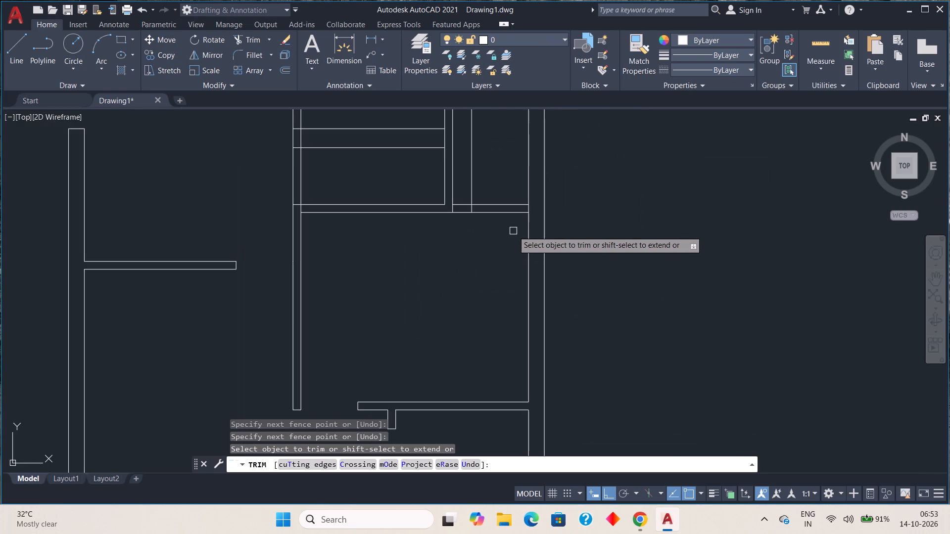
pyautogui.moveTo(505, 179); pyautogui.dragTo(494, 237)
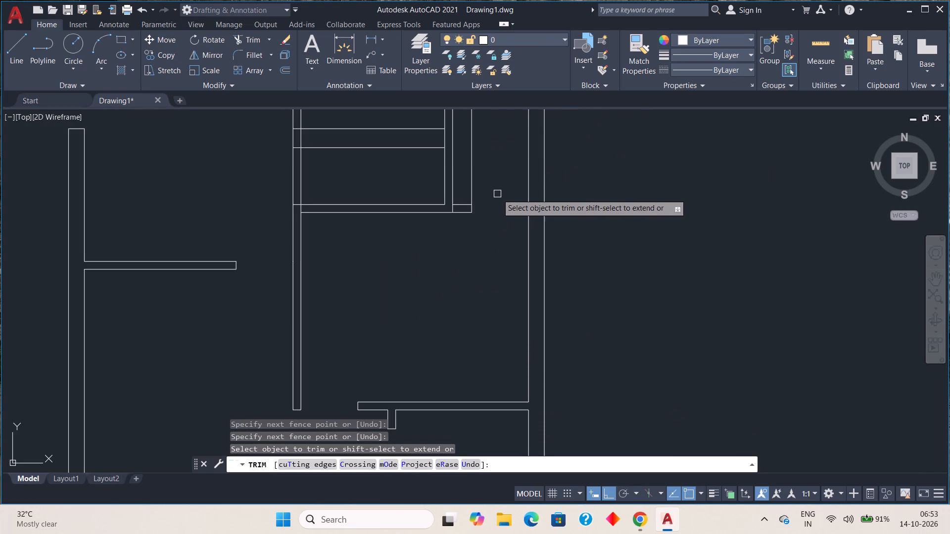
pyautogui.scroll(-1, 496, 210)
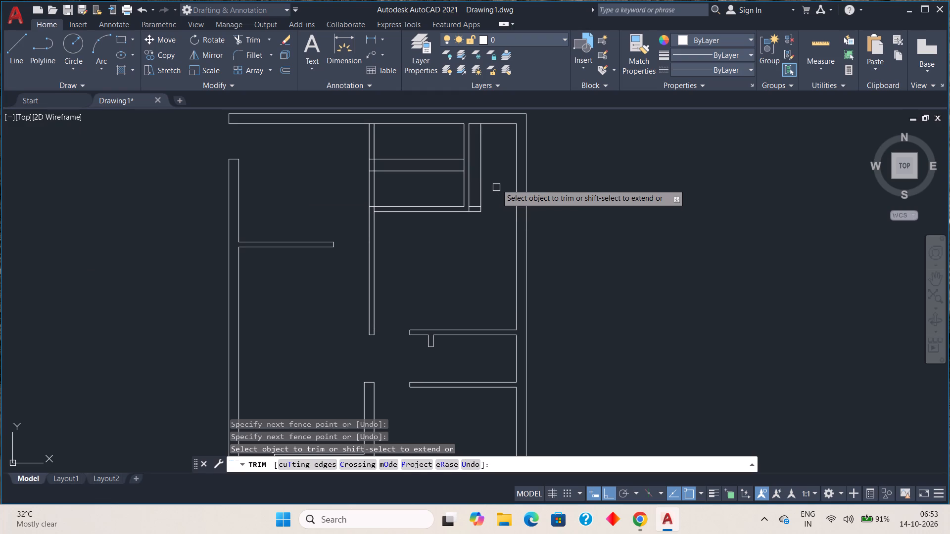
pyautogui.click(479, 178)
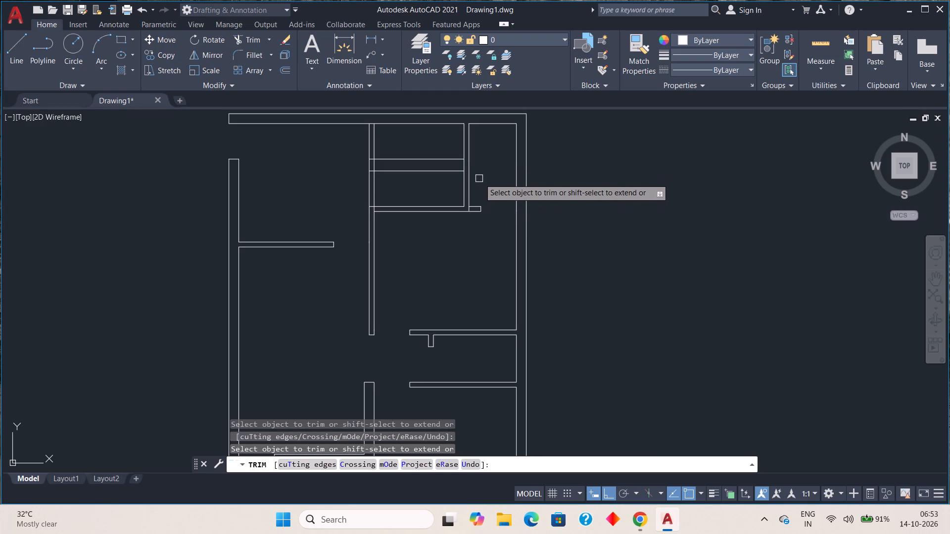
# Trim the overlapping lines where the top-middle room's bottom wall meets its left and right walls to clean both junctions.
pyautogui.scroll(3, 376, 211)
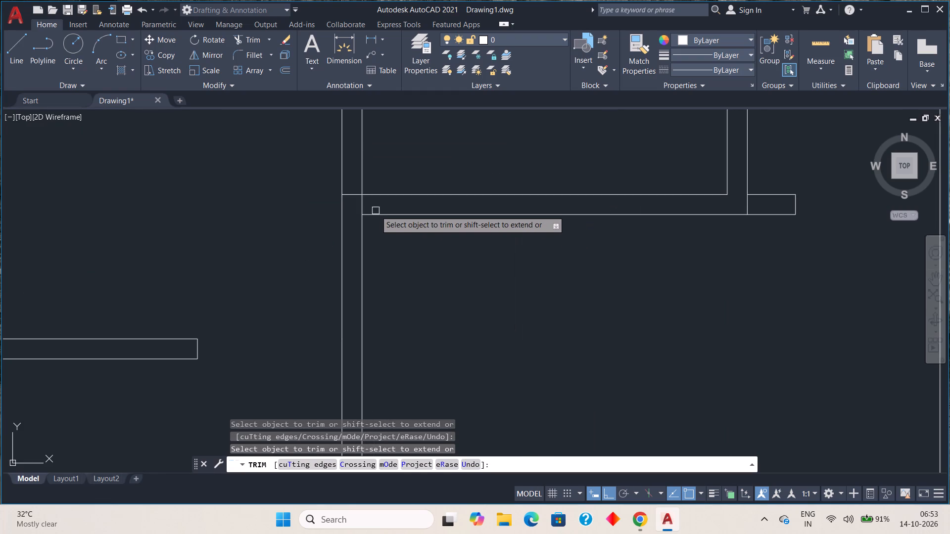
pyautogui.click(364, 204)
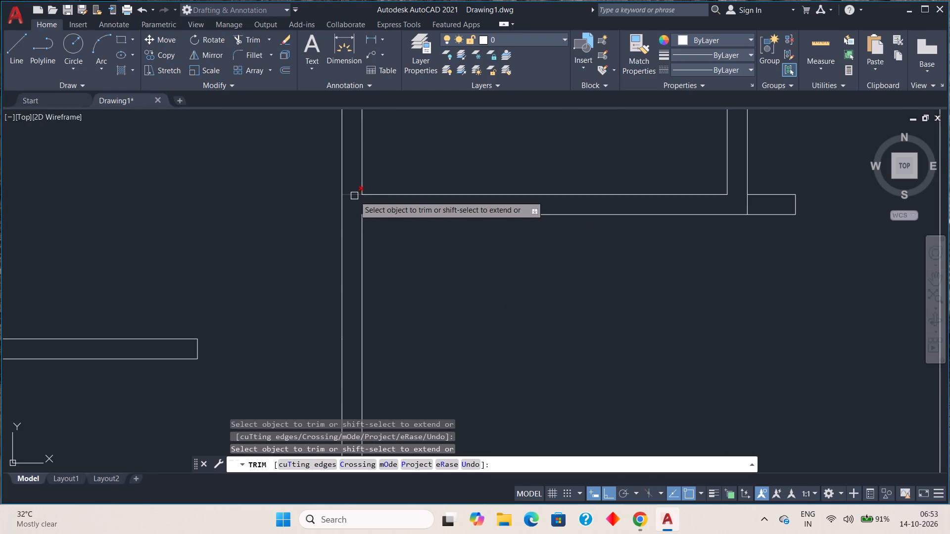
pyautogui.click(354, 196)
pyautogui.click(746, 208)
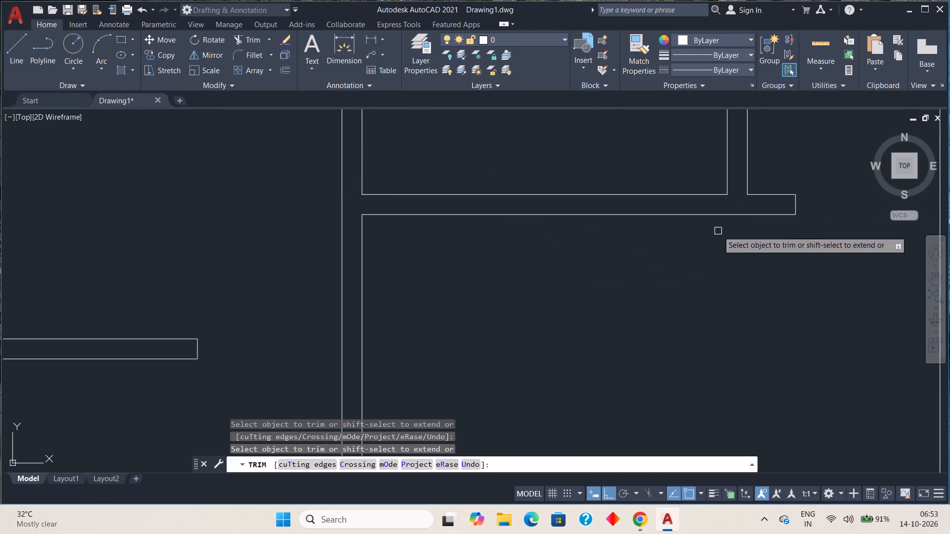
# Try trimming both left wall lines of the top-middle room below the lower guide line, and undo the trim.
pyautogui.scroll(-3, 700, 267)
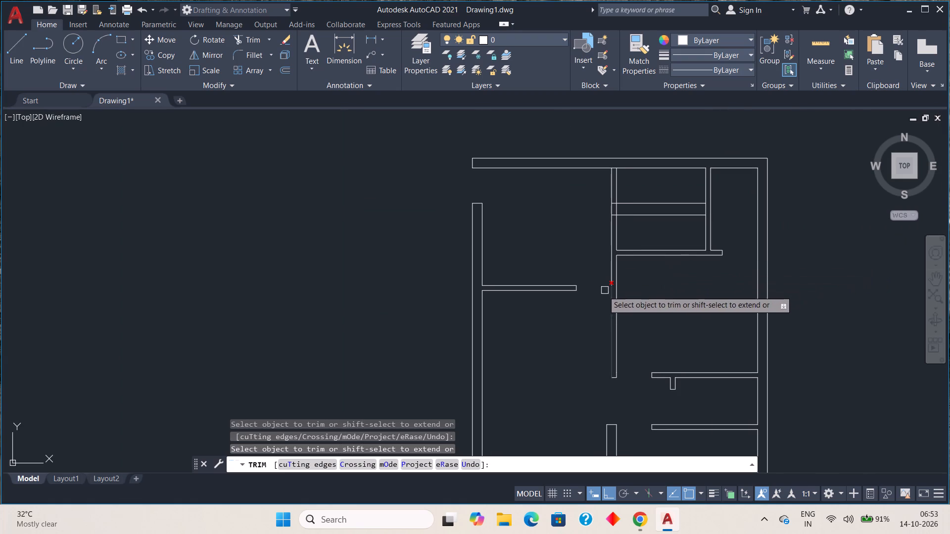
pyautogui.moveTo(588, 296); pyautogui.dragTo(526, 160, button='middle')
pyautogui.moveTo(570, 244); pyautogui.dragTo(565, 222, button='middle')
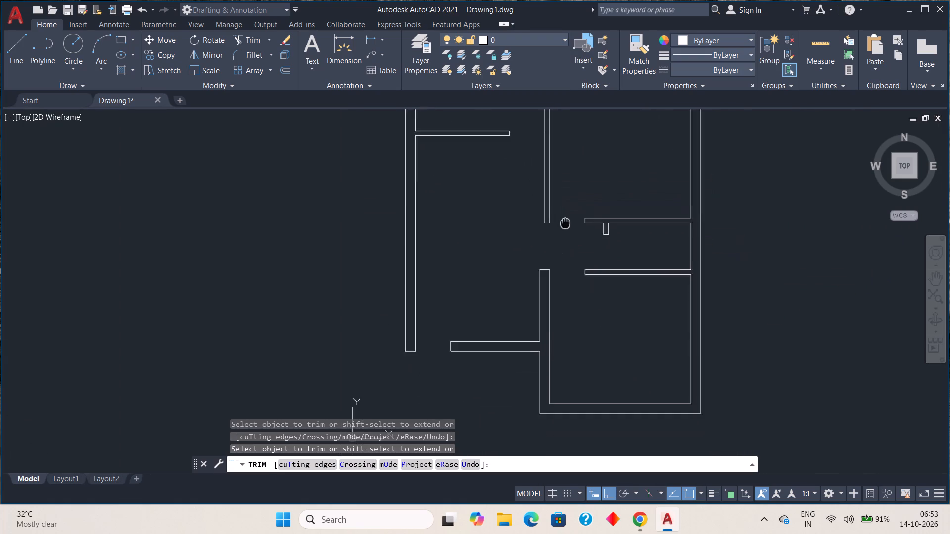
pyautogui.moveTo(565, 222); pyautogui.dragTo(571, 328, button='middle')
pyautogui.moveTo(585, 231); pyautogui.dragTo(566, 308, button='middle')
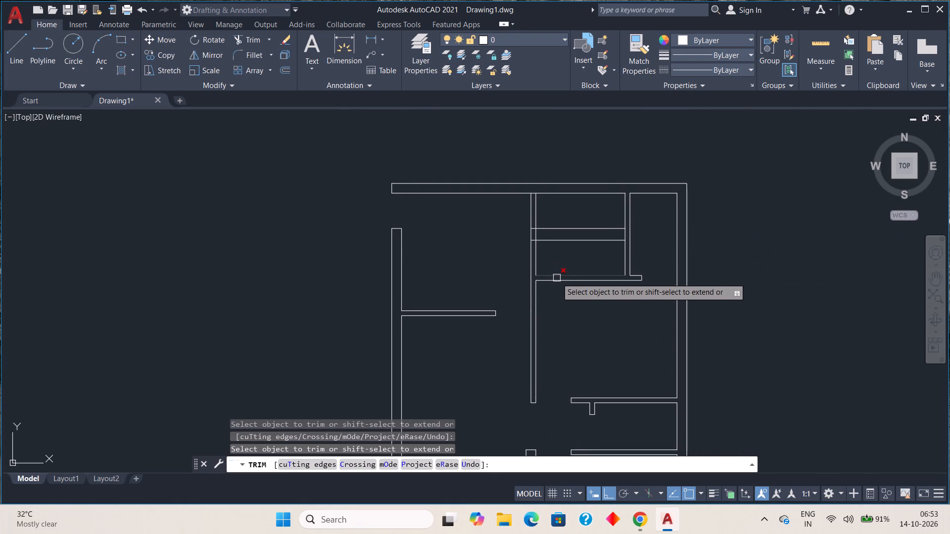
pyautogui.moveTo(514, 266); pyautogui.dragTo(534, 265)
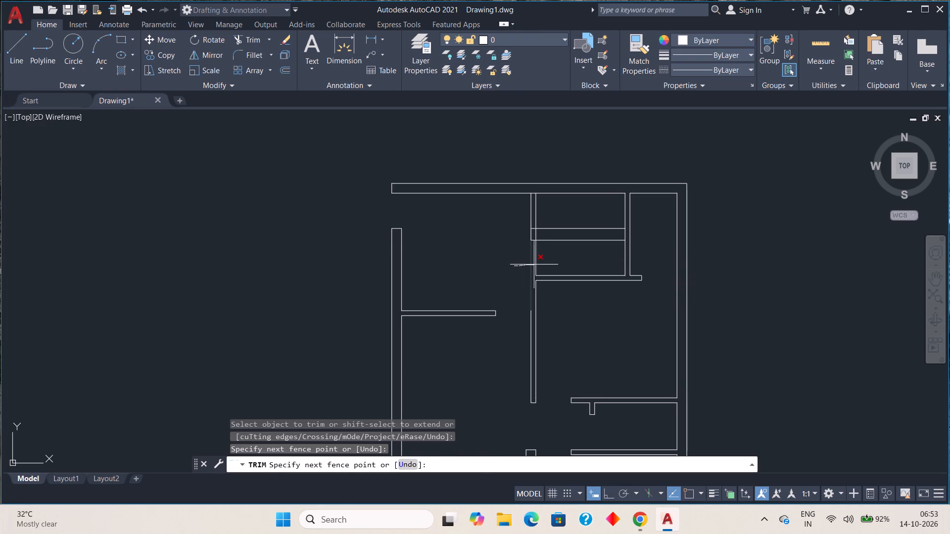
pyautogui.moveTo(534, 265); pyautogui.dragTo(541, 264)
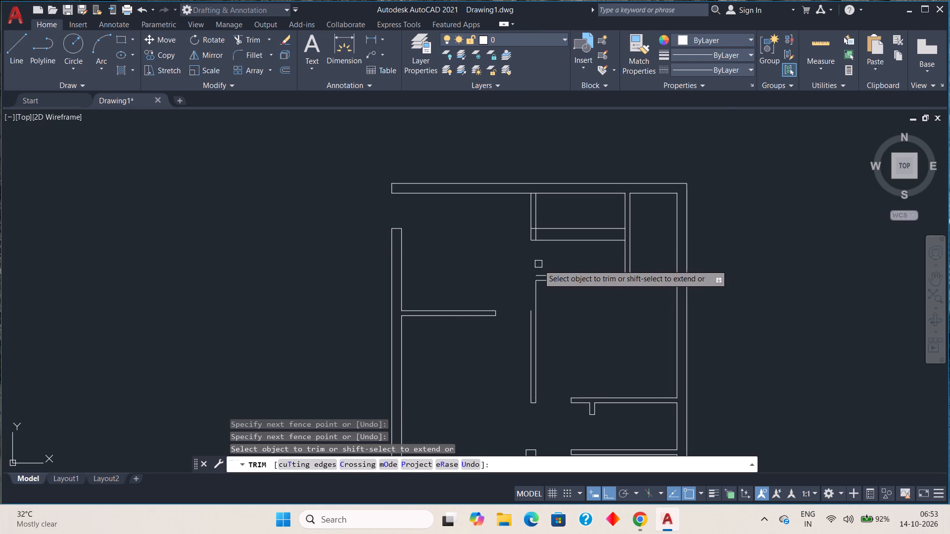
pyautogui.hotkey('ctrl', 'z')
# Trim both horizontal guide lines inside the top-middle room, and the upper guide's remaining stub within the left wall.
pyautogui.scroll(-3, 534, 260)
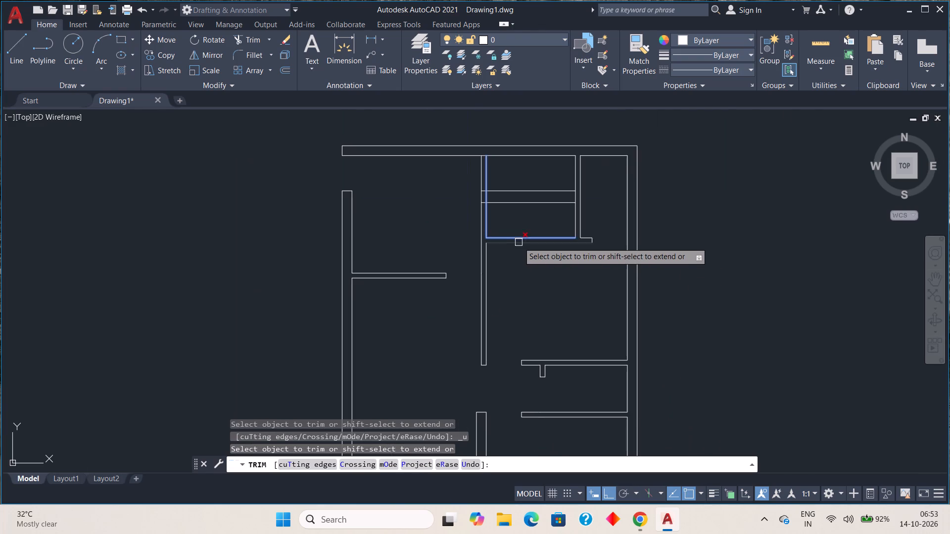
pyautogui.moveTo(519, 168); pyautogui.dragTo(521, 206)
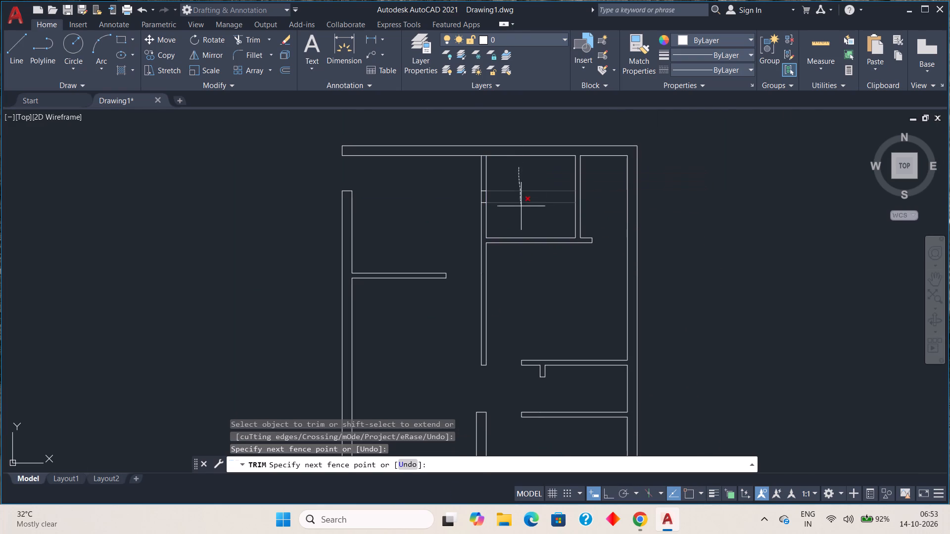
pyautogui.moveTo(521, 206); pyautogui.dragTo(522, 213)
pyautogui.scroll(2, 494, 206)
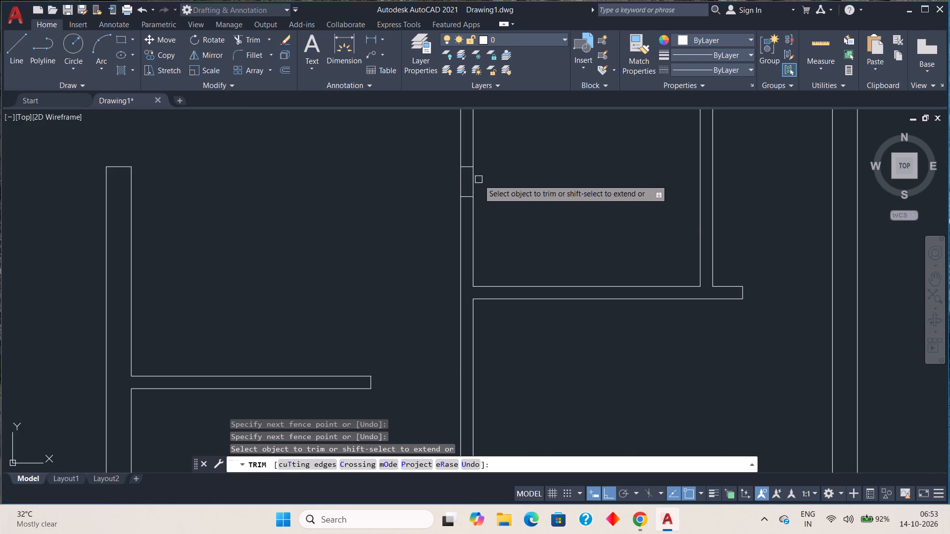
pyautogui.click(467, 169)
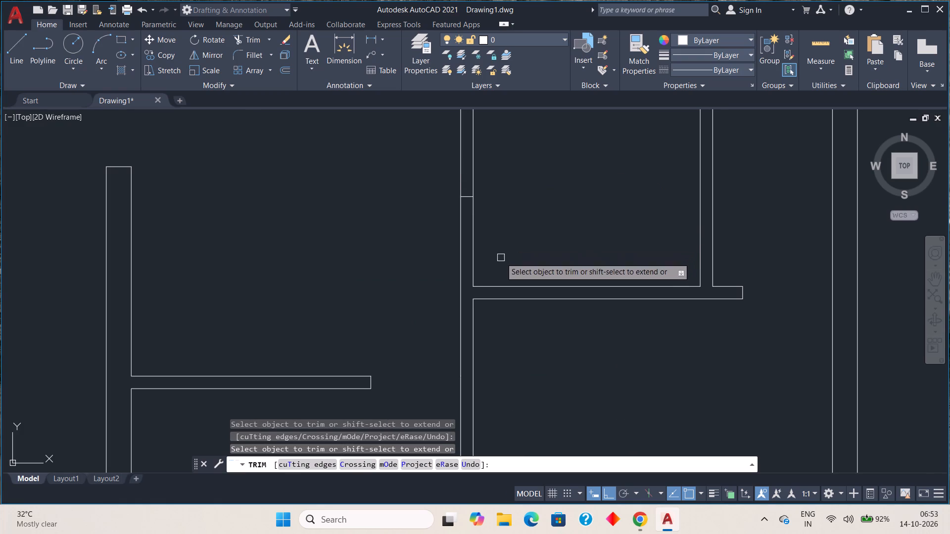
# Trim the inner line of the top-middle room's left wall between the remaining guide stub and the bottom wall.
pyautogui.click(474, 250)
pyautogui.scroll(-2, 518, 242)
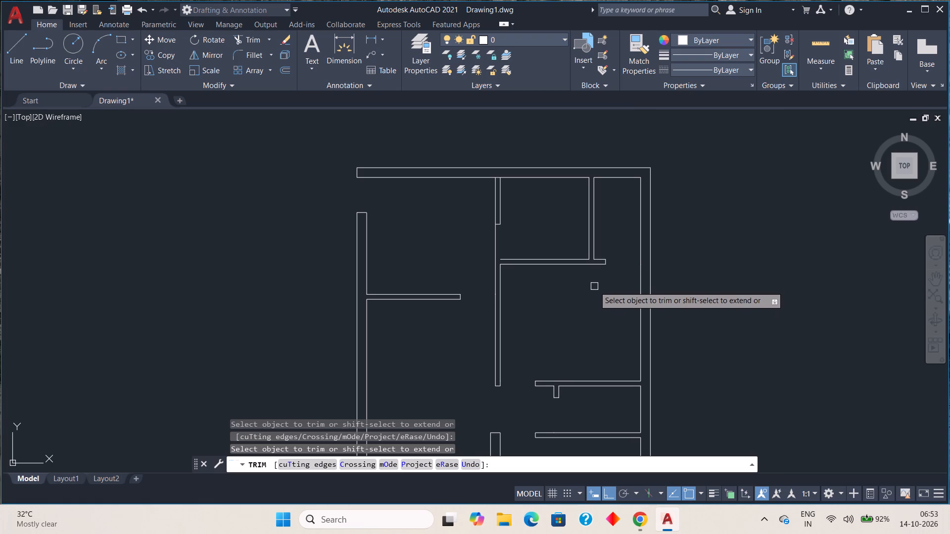
pyautogui.press('Escape')
pyautogui.press('Escape')
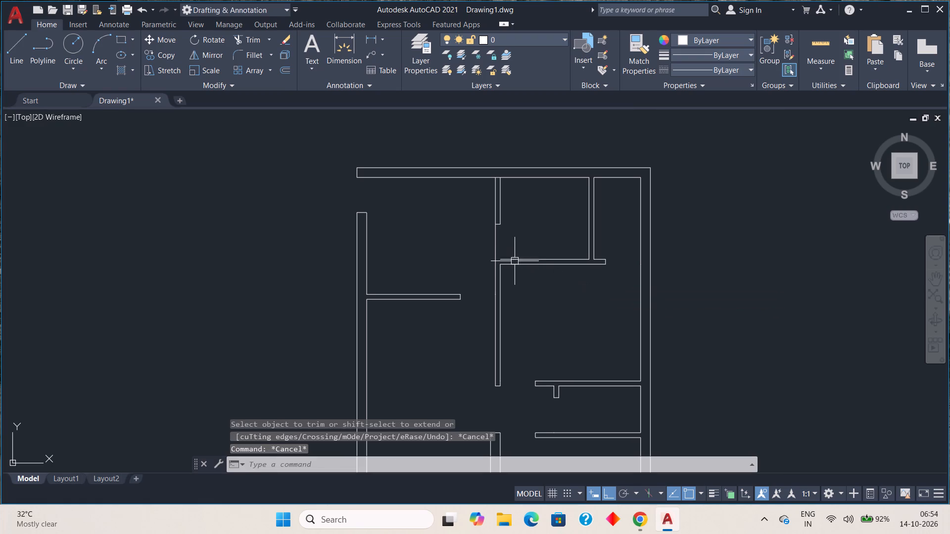
# Stretch the upper line of the top-middle room's bottom wall to the left wall's outer line to close the wall end.
pyautogui.click(515, 260)
pyautogui.click(503, 257)
pyautogui.click(495, 256)
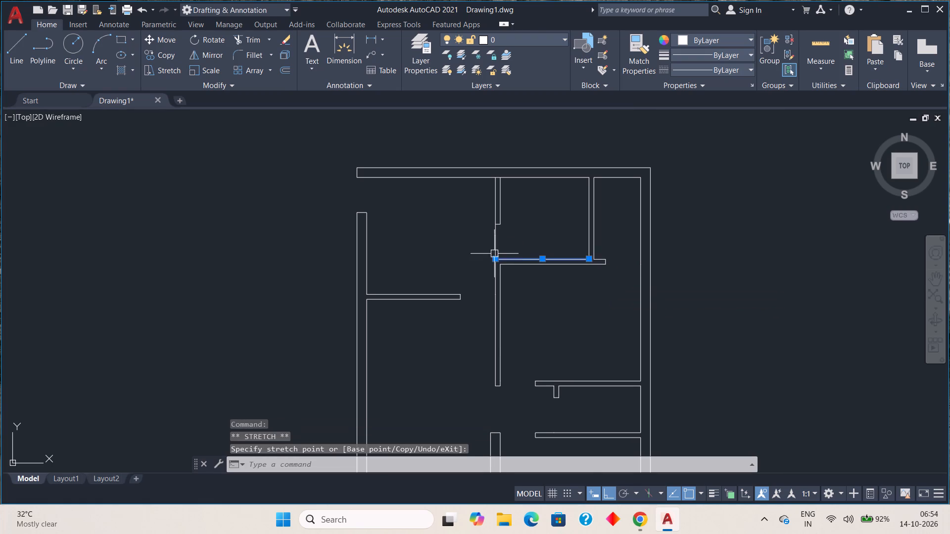
pyautogui.press('Escape')
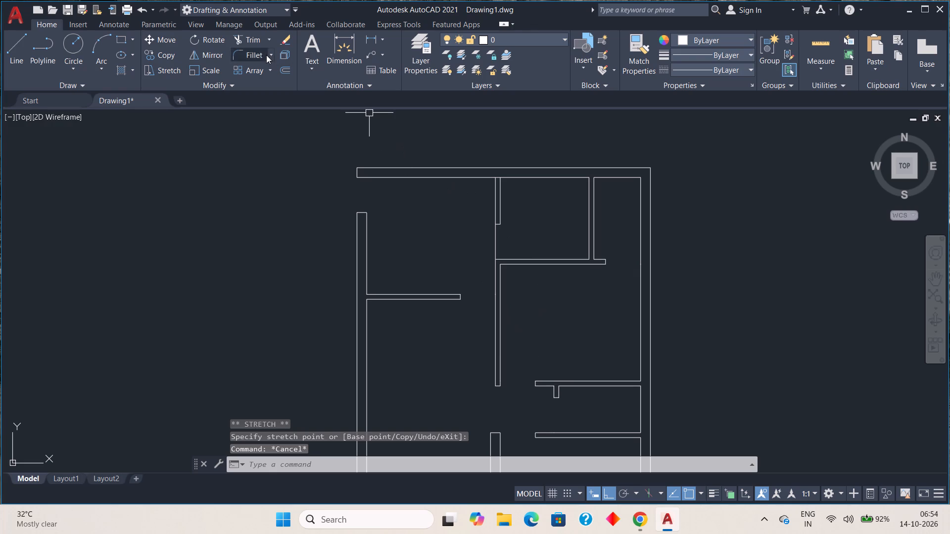
# Trim the outer line of the top-middle room's left wall between the guide stub and bottom wall to complete the opening.
pyautogui.click(256, 37)
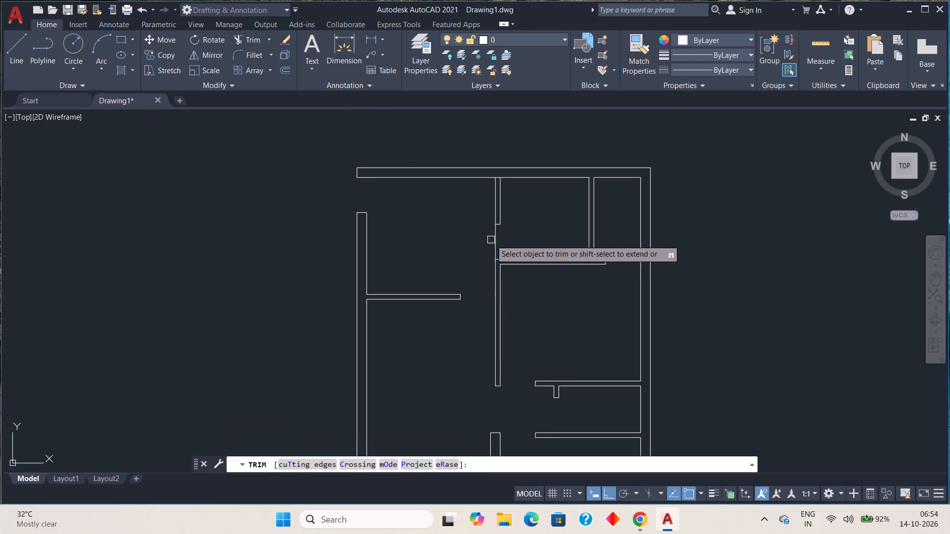
pyautogui.click(494, 240)
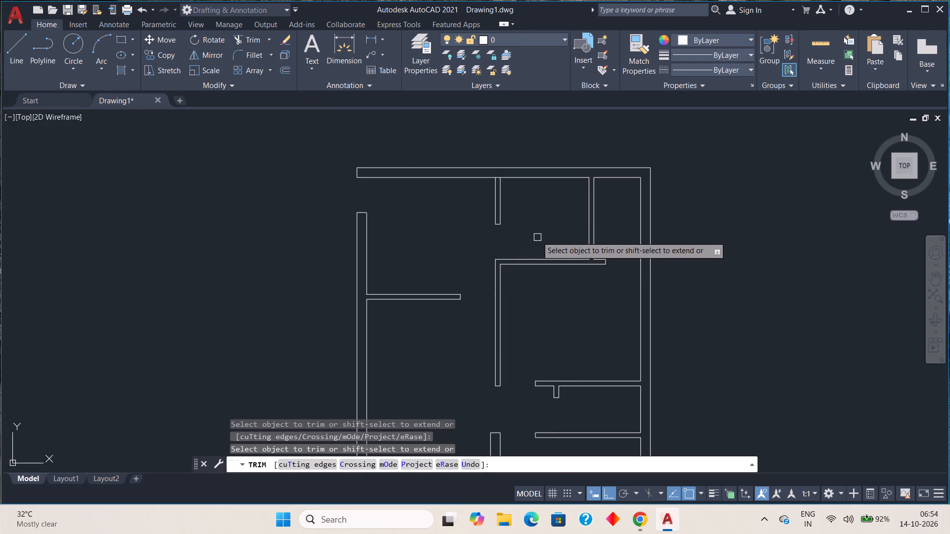
# Trim the top wall's inner line across the junction with the top-middle room's left wall.
pyautogui.scroll(3, 508, 186)
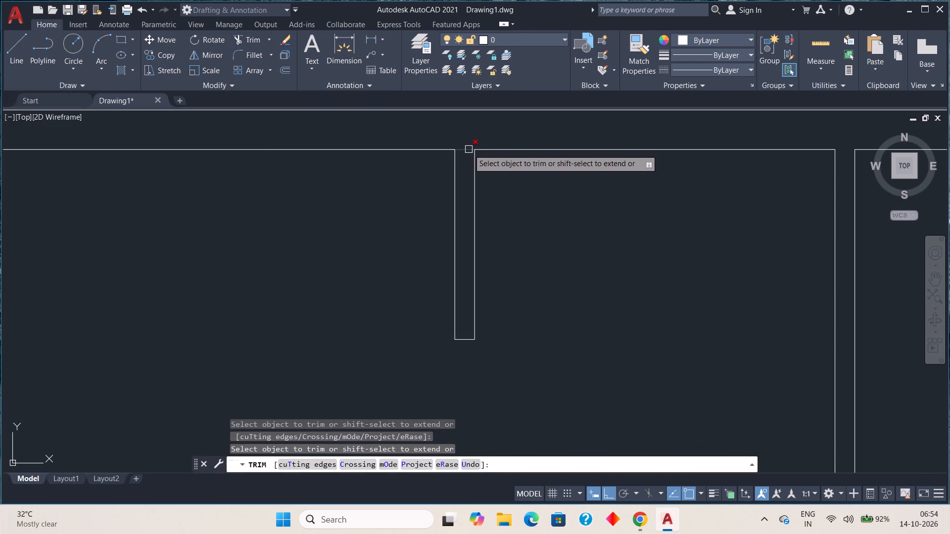
pyautogui.click(469, 149)
pyautogui.scroll(-3, 516, 194)
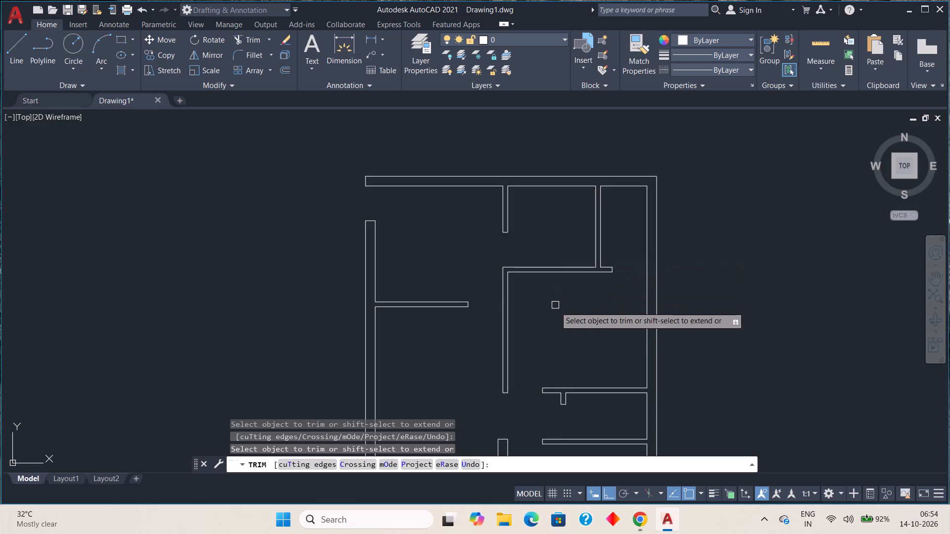
pyautogui.moveTo(555, 322); pyautogui.dragTo(541, 247, button='middle')
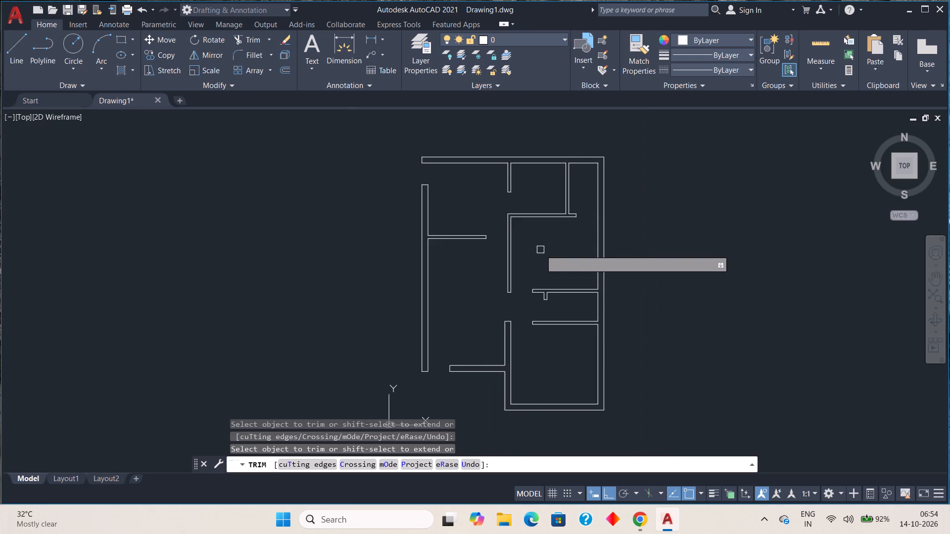
pyautogui.scroll(-1, 540, 249)
pyautogui.moveTo(558, 305); pyautogui.dragTo(551, 266, button='middle')
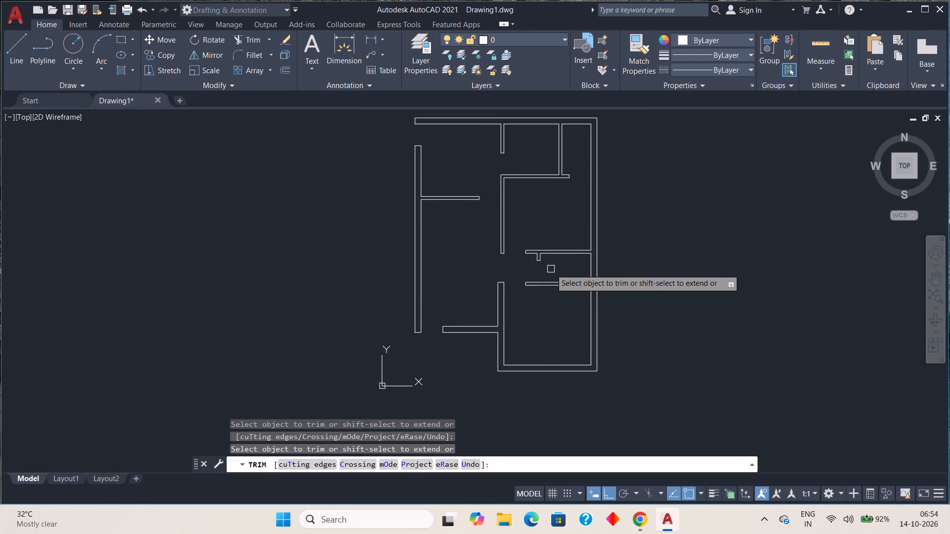
pyautogui.press('Escape')
pyautogui.press('Escape')
pyautogui.press('Escape')
pyautogui.press('Escape')
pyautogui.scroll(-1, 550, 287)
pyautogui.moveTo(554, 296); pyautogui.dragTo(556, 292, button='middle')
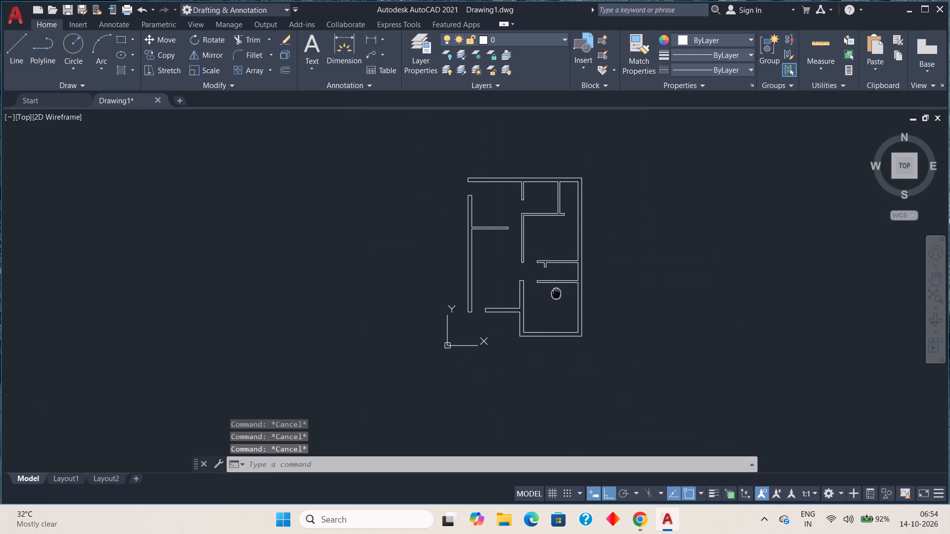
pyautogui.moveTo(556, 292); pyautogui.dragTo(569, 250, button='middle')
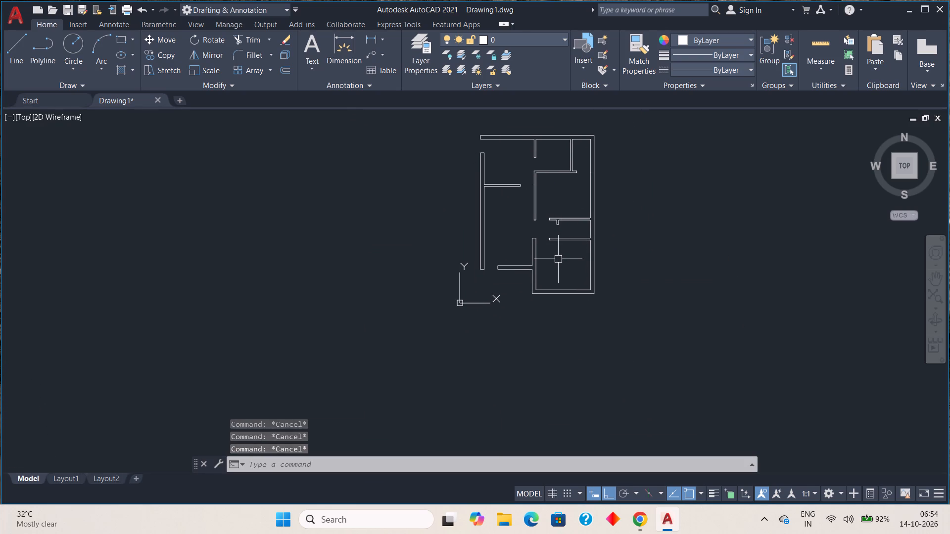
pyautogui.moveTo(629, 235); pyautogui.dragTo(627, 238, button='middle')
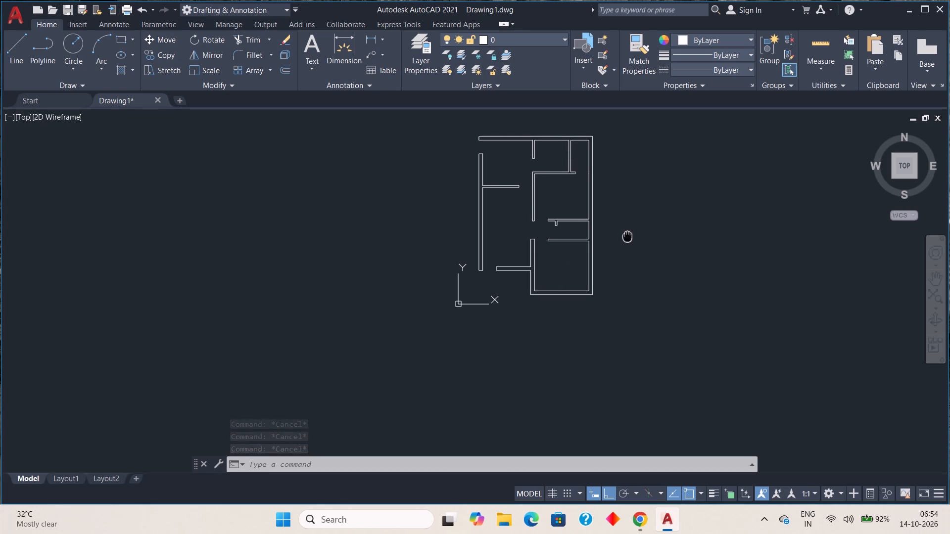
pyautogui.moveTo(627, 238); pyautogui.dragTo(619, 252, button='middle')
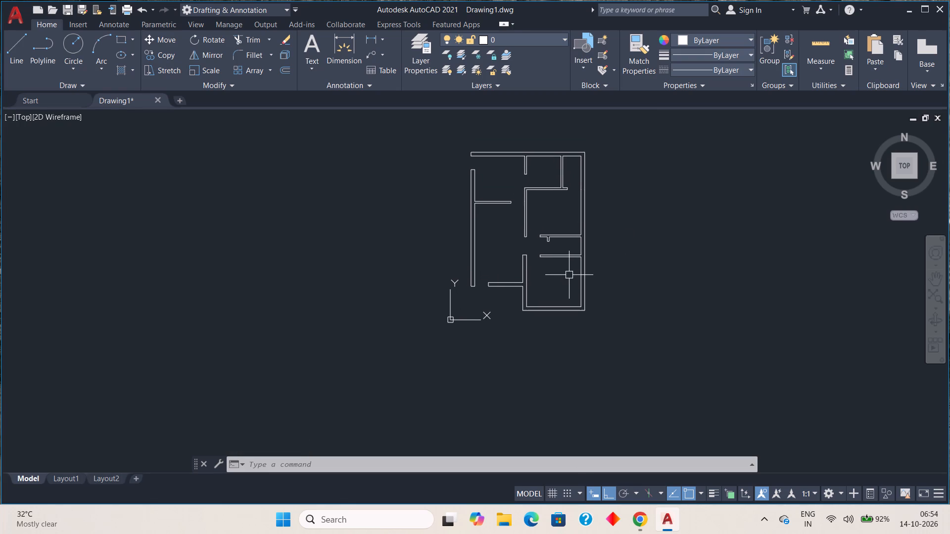
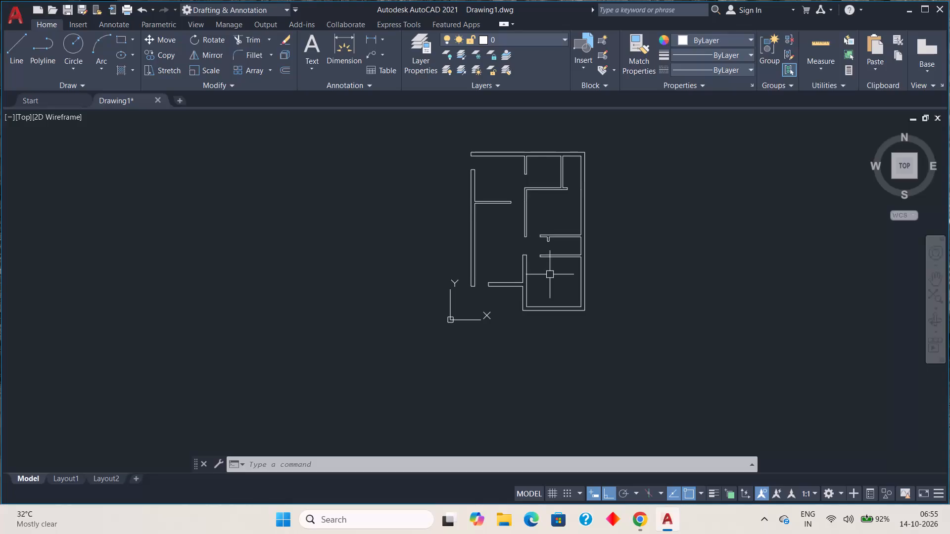
# Insert the Door - Imperial block from the architectural tool palette into the empty space left of the floor plan.
pyautogui.hotkey('ctrl', '=')
pyautogui.hotkey('ctrl', '3')
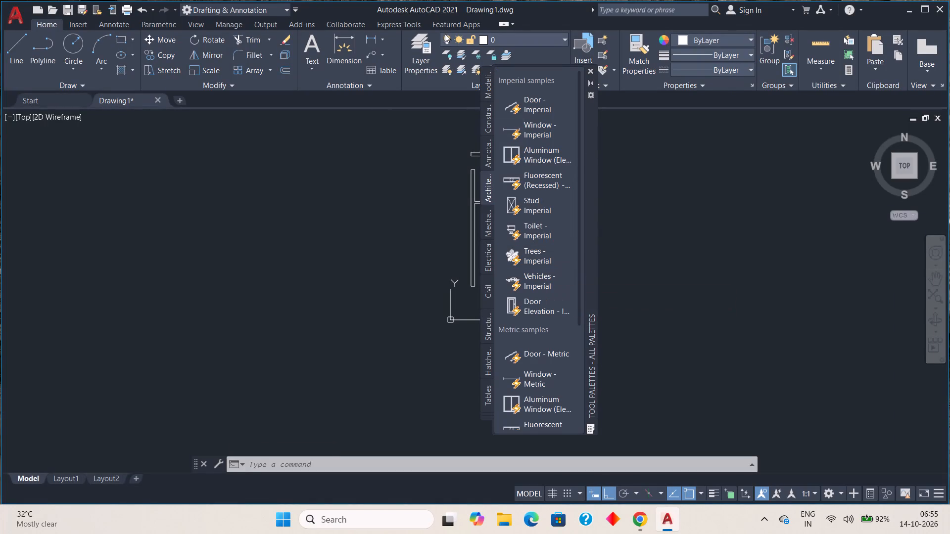
pyautogui.click(540, 108)
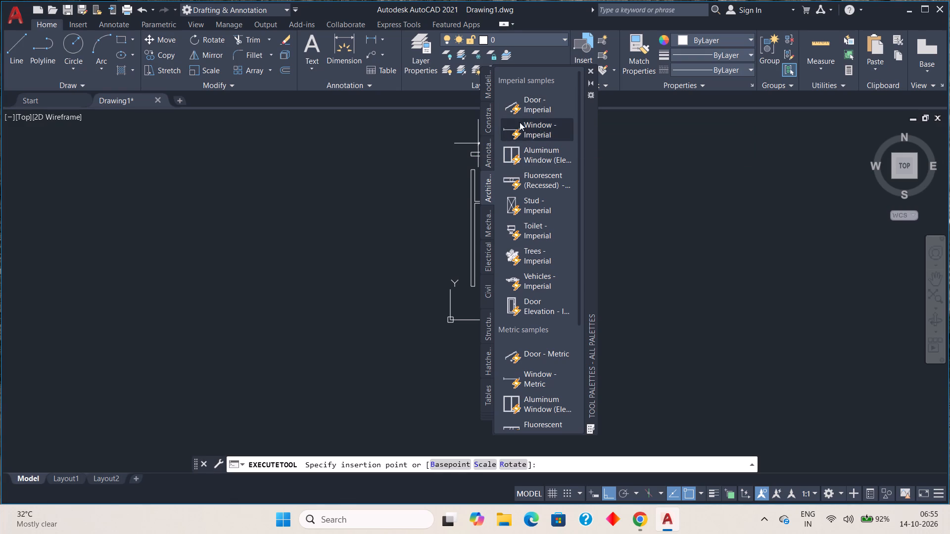
pyautogui.click(287, 204)
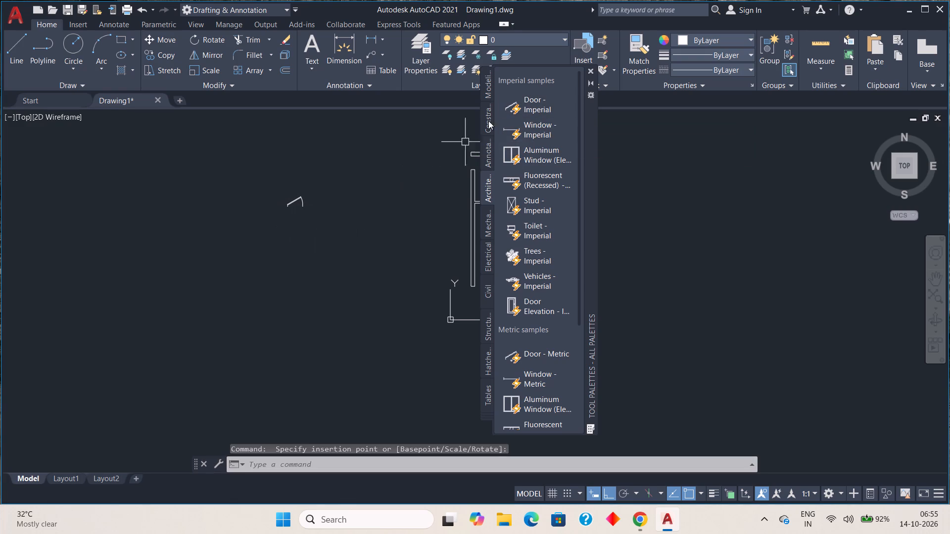
pyautogui.click(590, 72)
# Change the inserted door's opening angle so the leaf stands fully open, perpendicular to the doorway.
pyautogui.scroll(3, 327, 202)
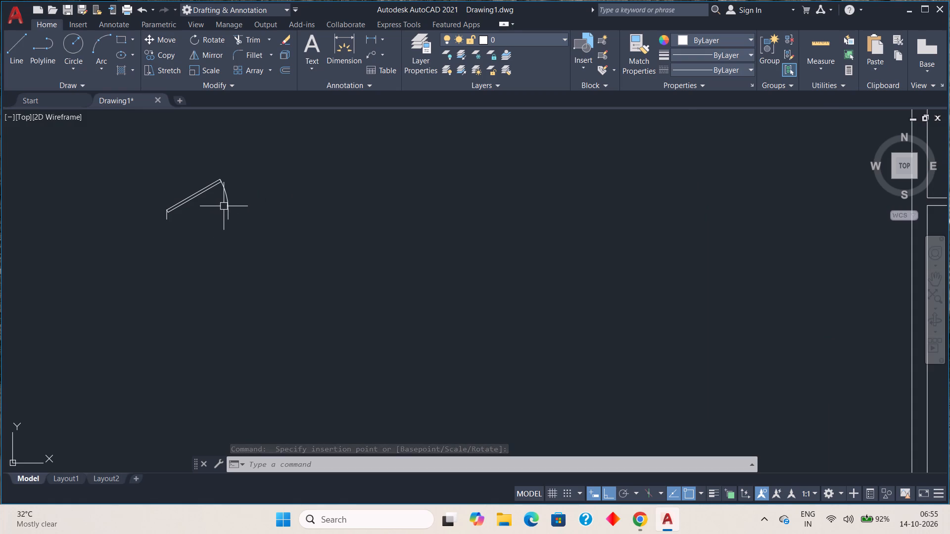
pyautogui.click(226, 203)
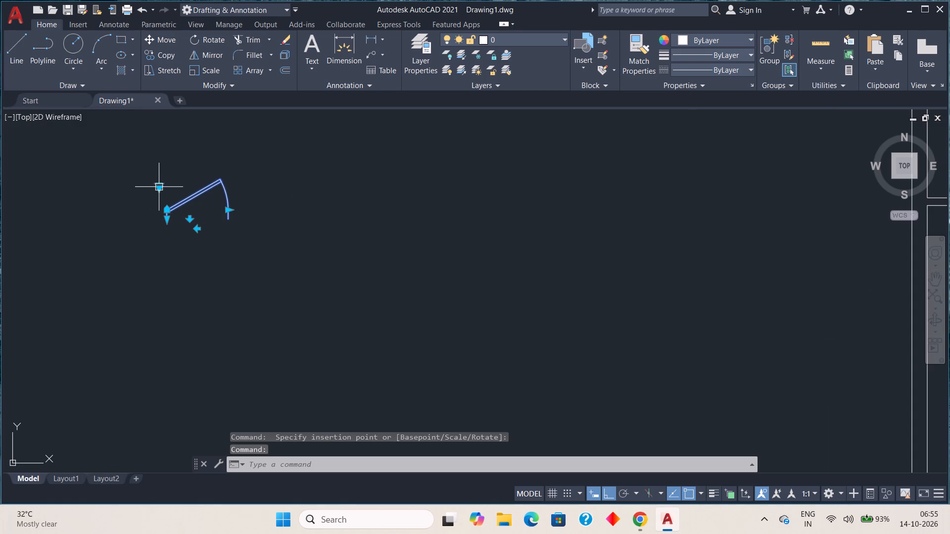
pyautogui.click(159, 188)
pyautogui.click(200, 234)
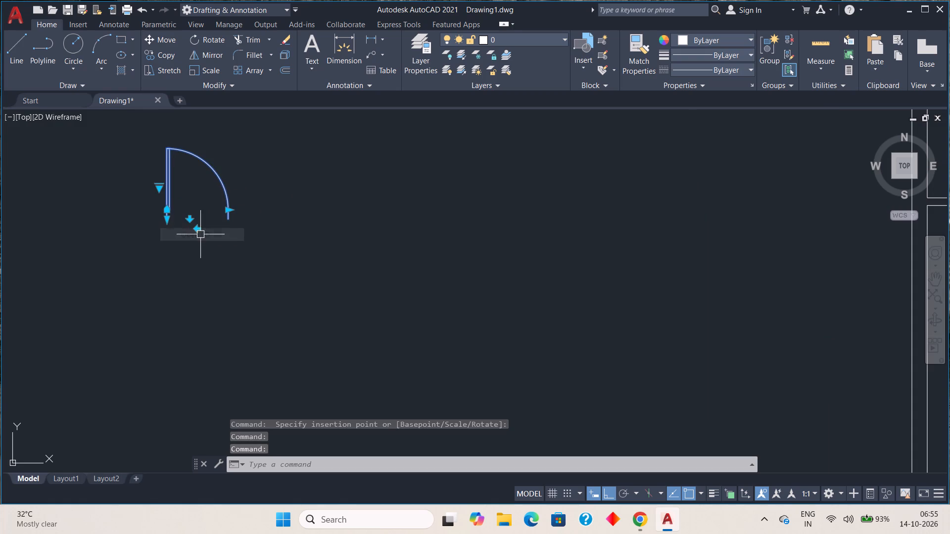
pyautogui.scroll(-3, 197, 234)
pyautogui.moveTo(220, 222); pyautogui.dragTo(276, 230, button='middle')
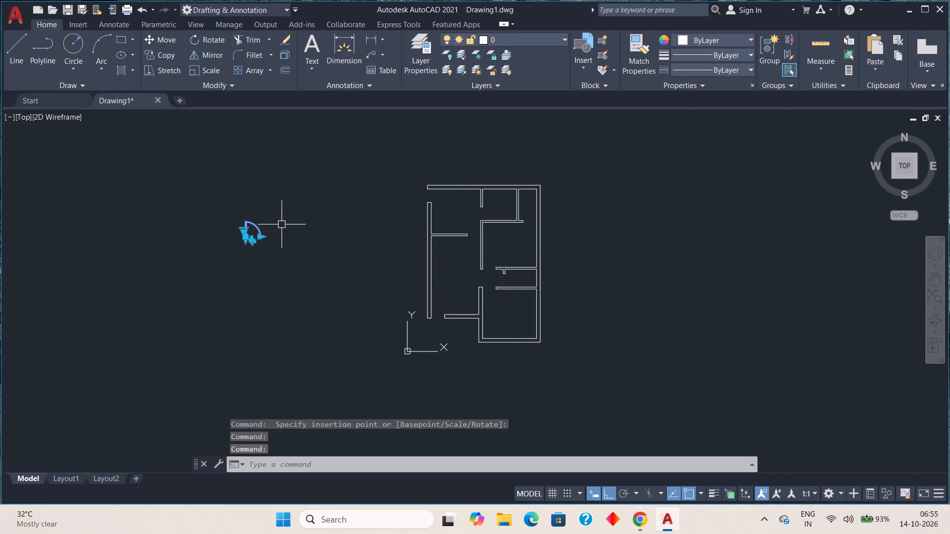
pyautogui.scroll(1, 282, 220)
pyautogui.press('Escape')
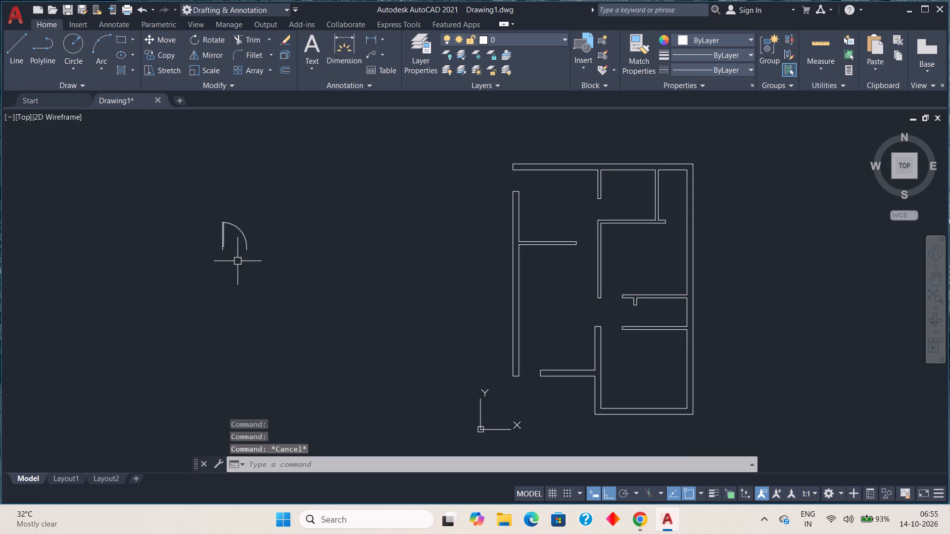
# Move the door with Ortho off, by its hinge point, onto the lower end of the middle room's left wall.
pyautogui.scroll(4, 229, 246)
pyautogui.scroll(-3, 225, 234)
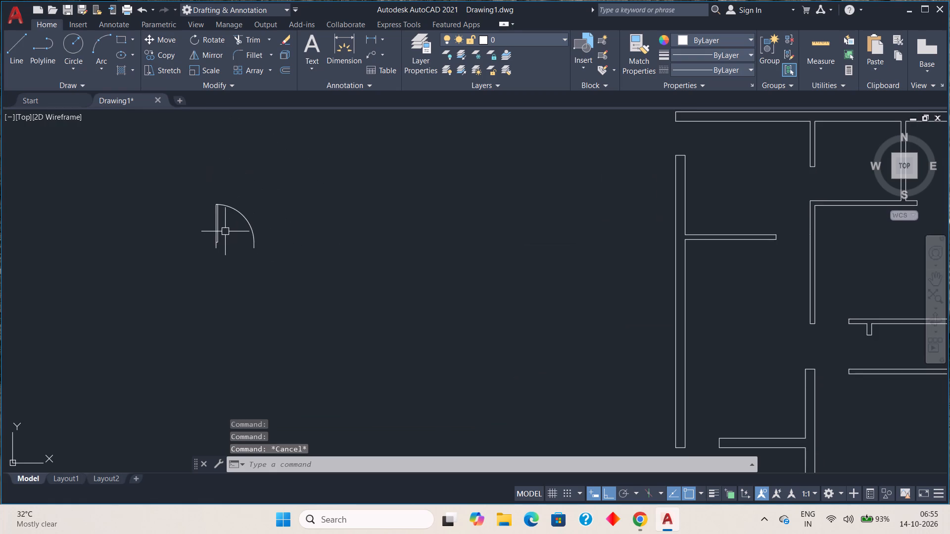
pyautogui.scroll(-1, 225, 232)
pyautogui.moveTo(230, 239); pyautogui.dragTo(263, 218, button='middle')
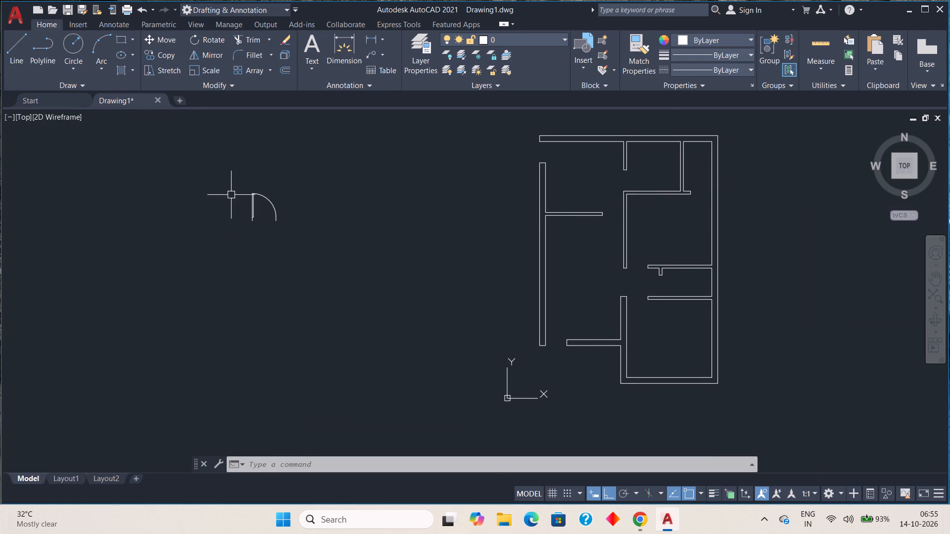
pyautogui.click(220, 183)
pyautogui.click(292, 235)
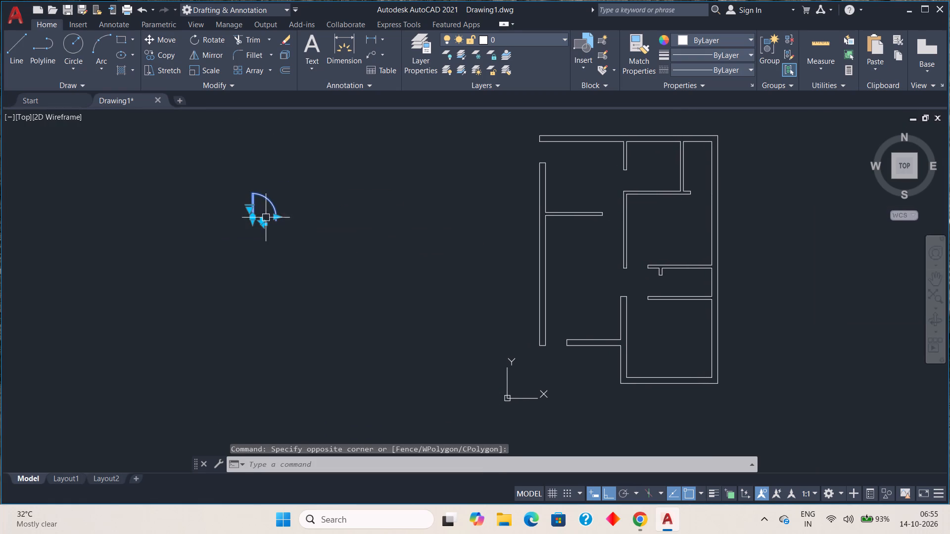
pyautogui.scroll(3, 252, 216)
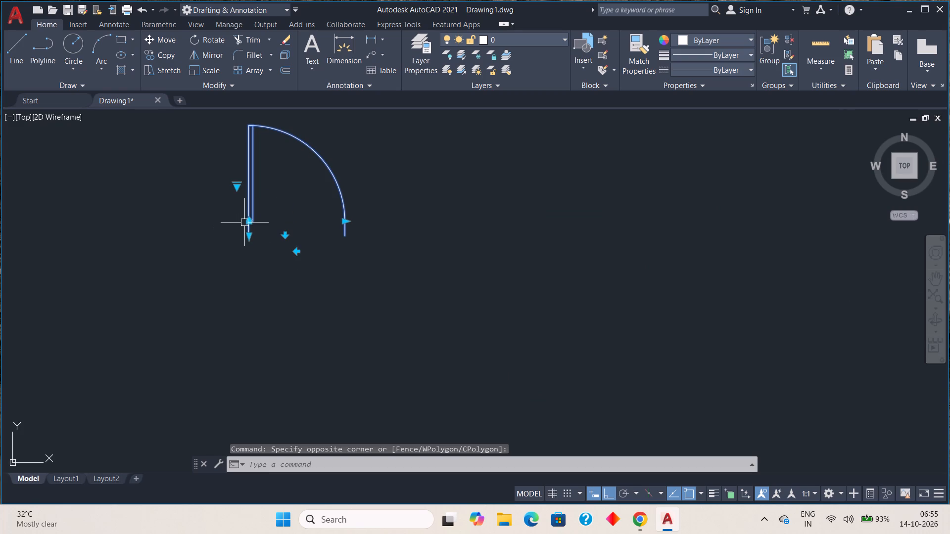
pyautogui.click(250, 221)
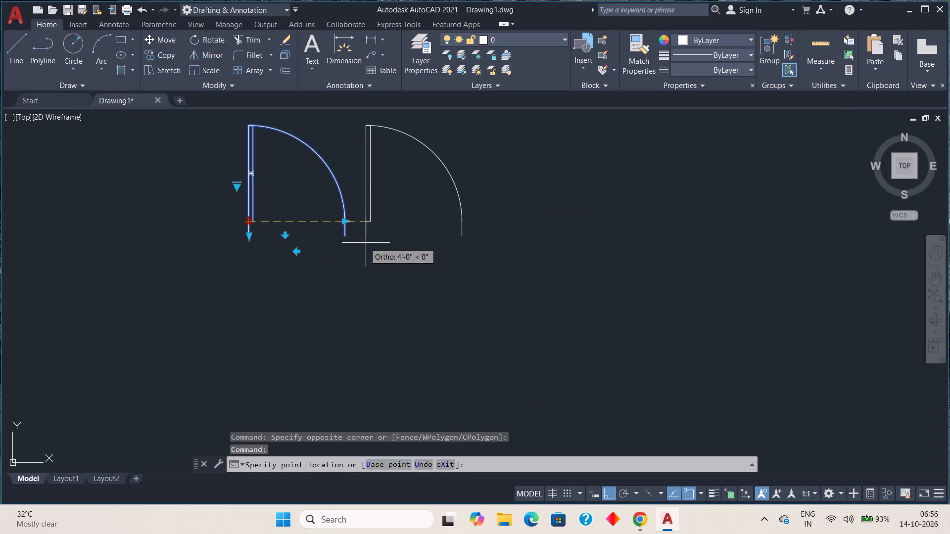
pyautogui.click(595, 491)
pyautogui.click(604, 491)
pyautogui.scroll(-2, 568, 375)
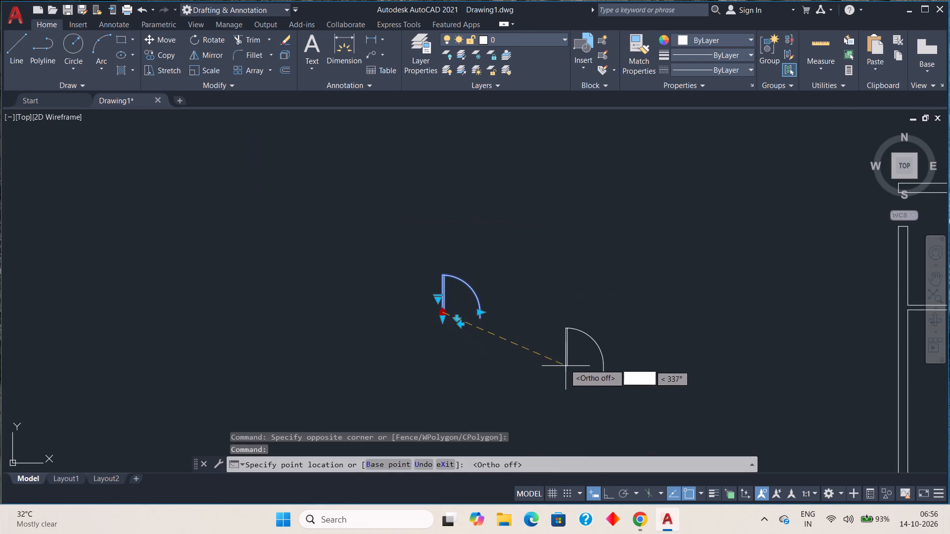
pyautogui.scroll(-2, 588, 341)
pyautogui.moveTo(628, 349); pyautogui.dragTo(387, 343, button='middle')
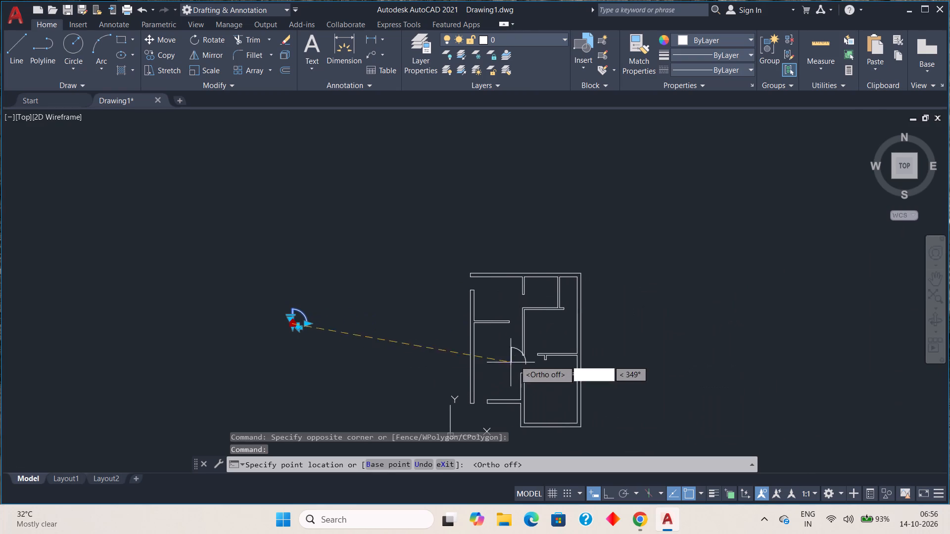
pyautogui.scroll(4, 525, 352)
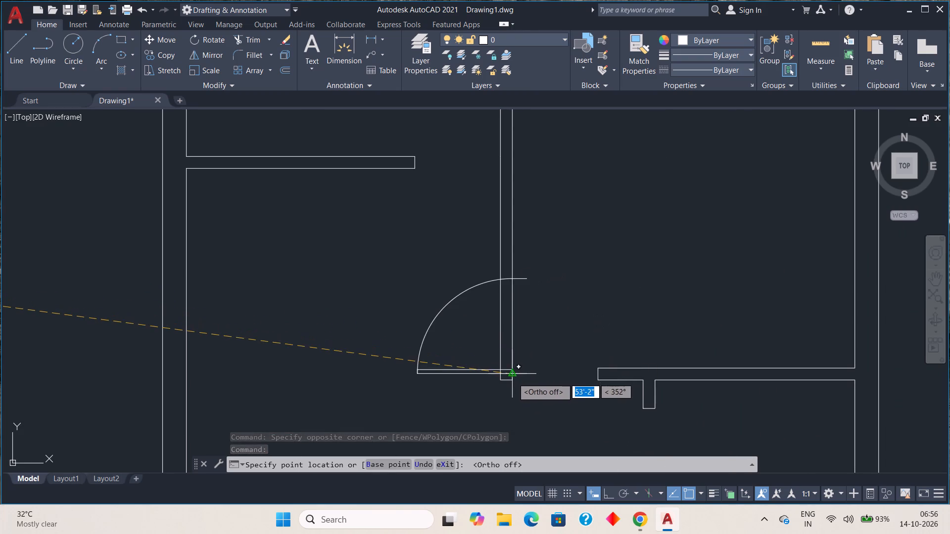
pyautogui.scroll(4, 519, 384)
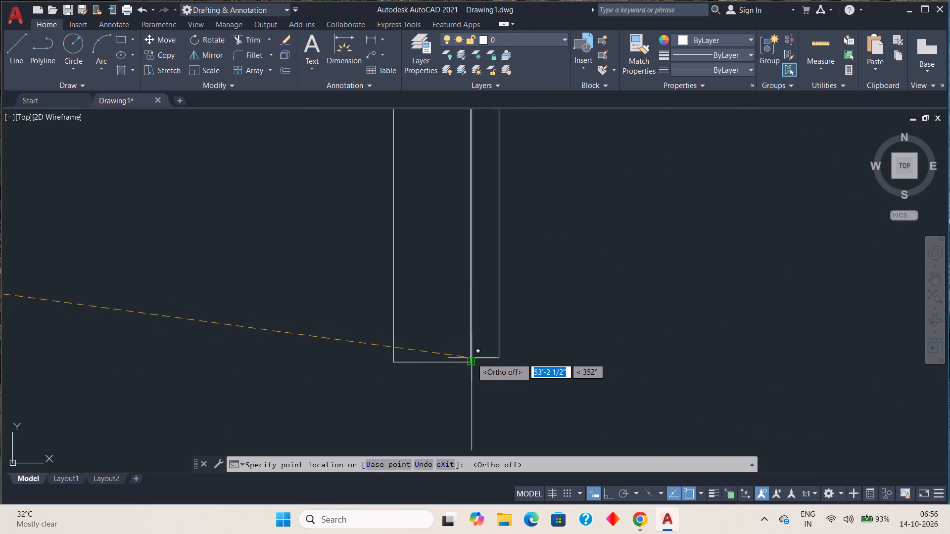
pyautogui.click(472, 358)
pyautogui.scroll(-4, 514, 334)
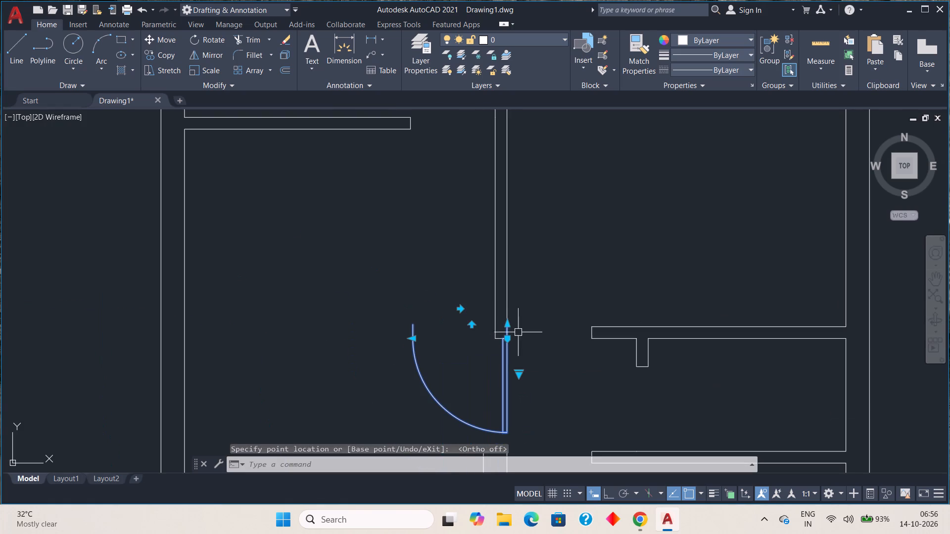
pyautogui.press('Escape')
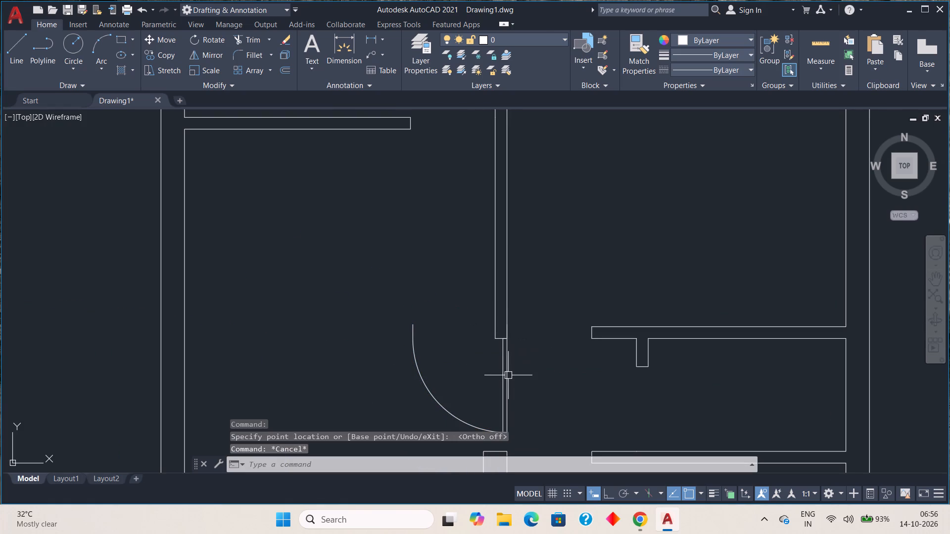
# Flip the door vertically so its leaf points up along the wall, keeping the hinge on the wall side.
pyautogui.click(508, 374)
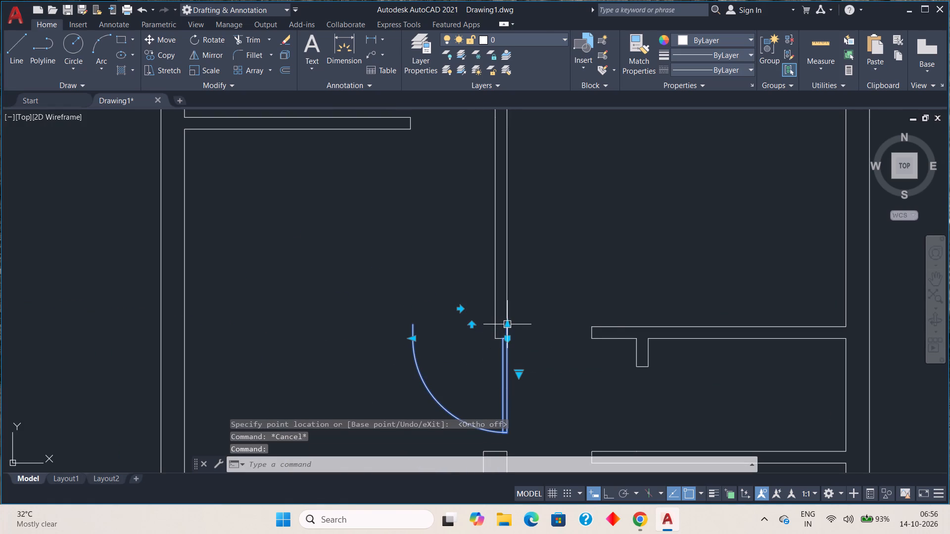
pyautogui.click(507, 323)
pyautogui.press('Escape')
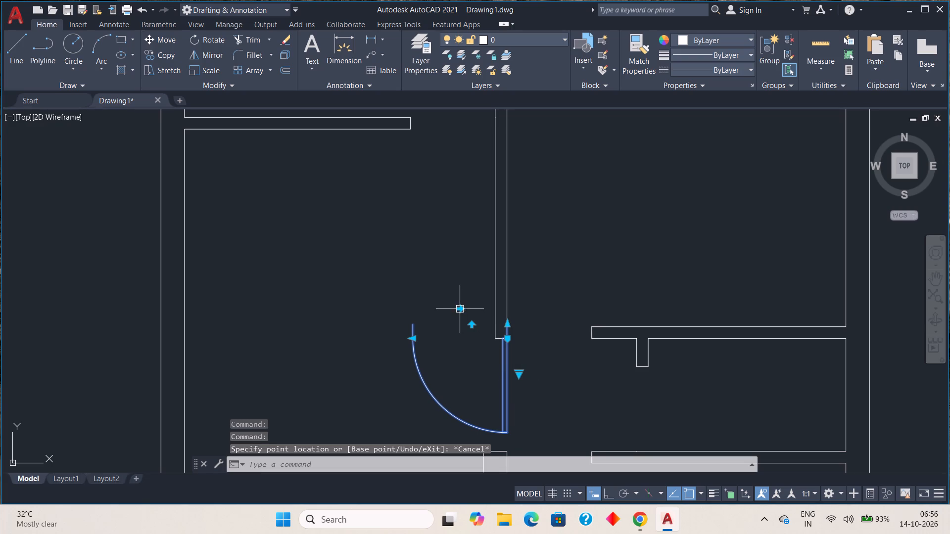
pyautogui.click(471, 323)
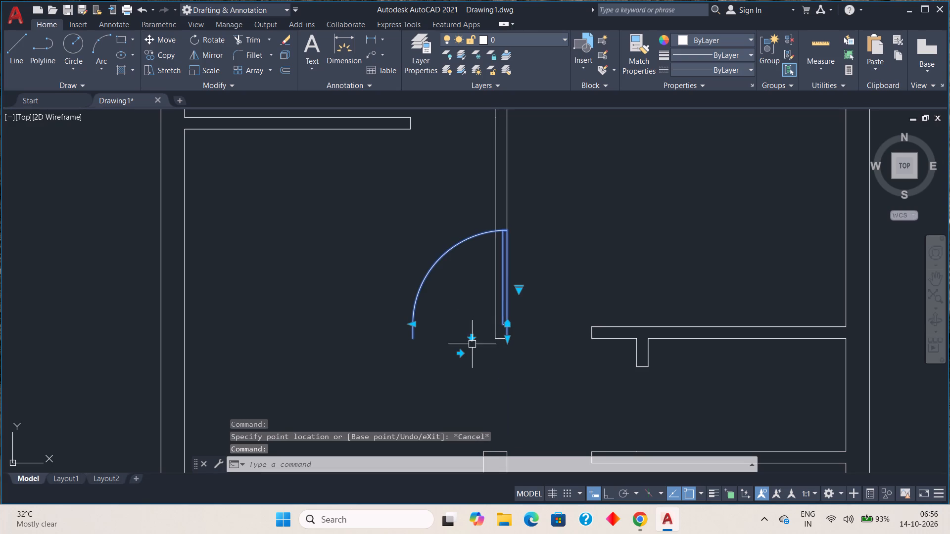
pyautogui.click(461, 354)
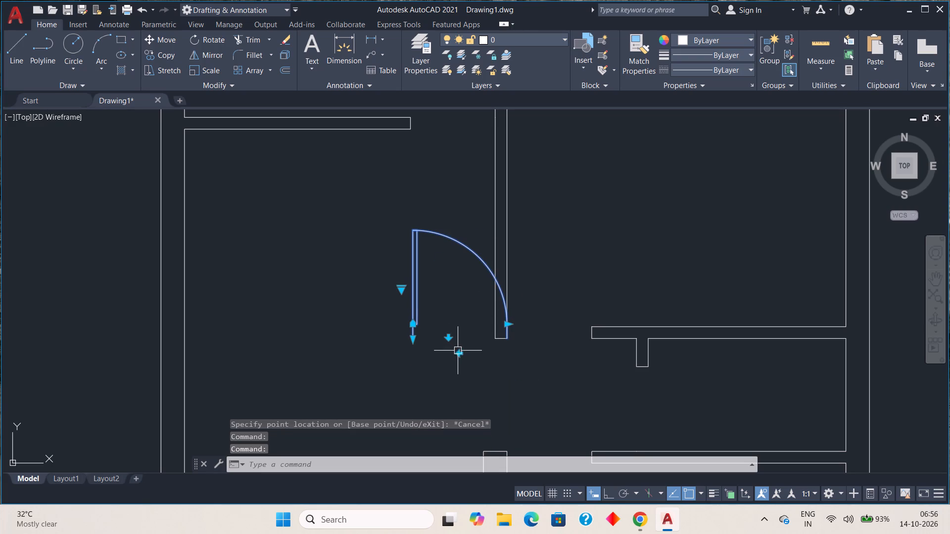
pyautogui.click(458, 351)
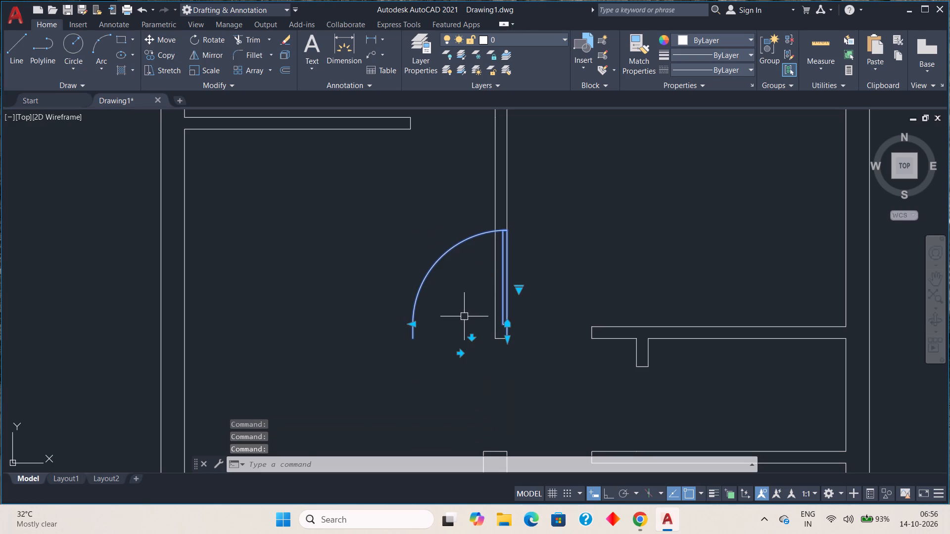
pyautogui.press('Escape')
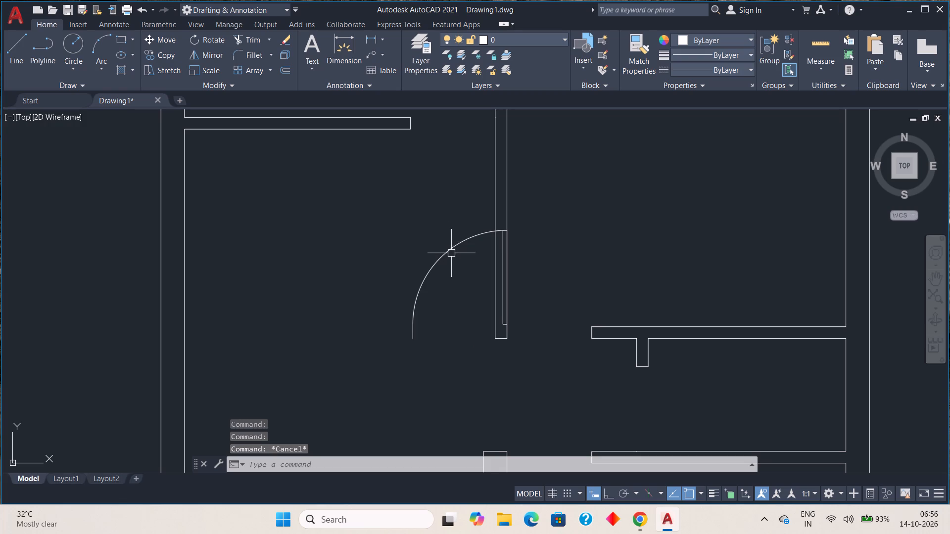
# Move the door off the wall end and out to the empty space left of the floor plan.
pyautogui.click(451, 251)
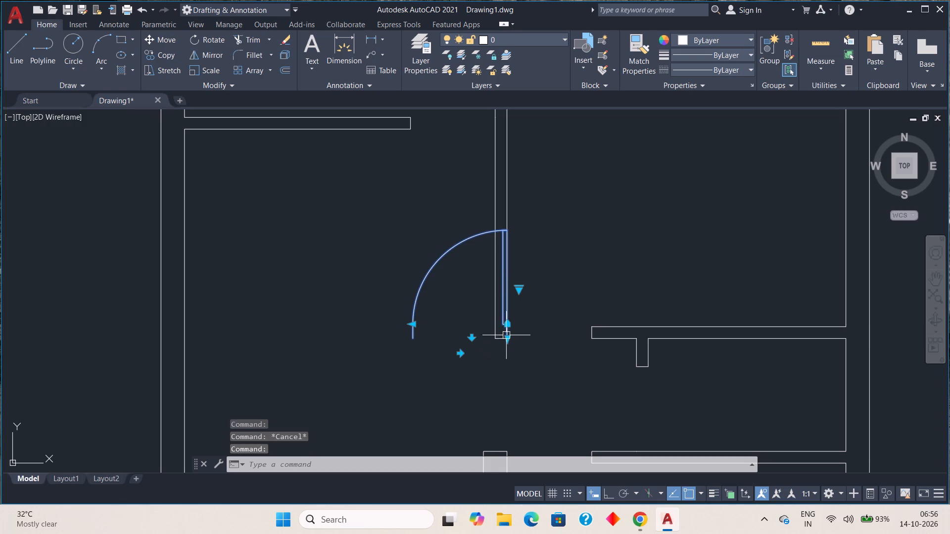
pyautogui.click(508, 323)
pyautogui.click(428, 317)
pyautogui.press('Escape')
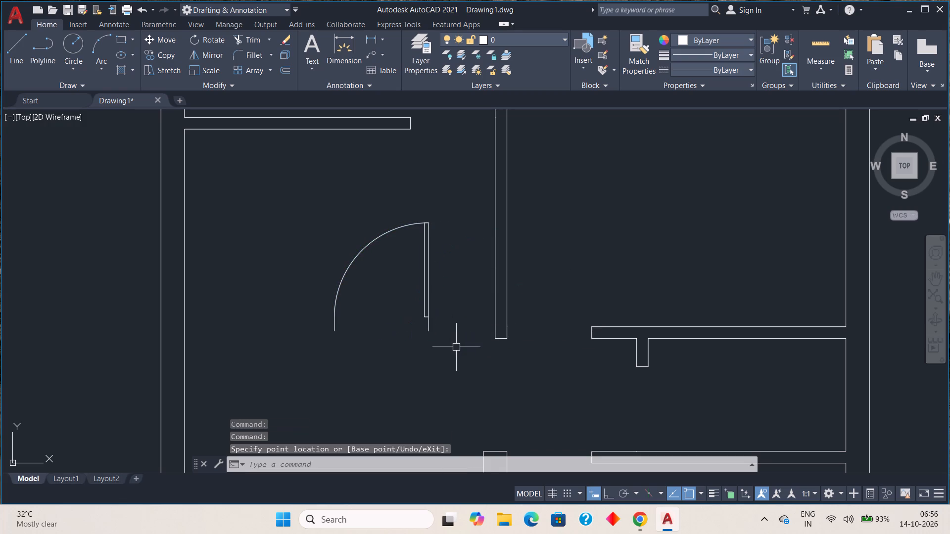
pyautogui.press('Escape')
pyautogui.scroll(-4, 441, 309)
pyautogui.click(436, 306)
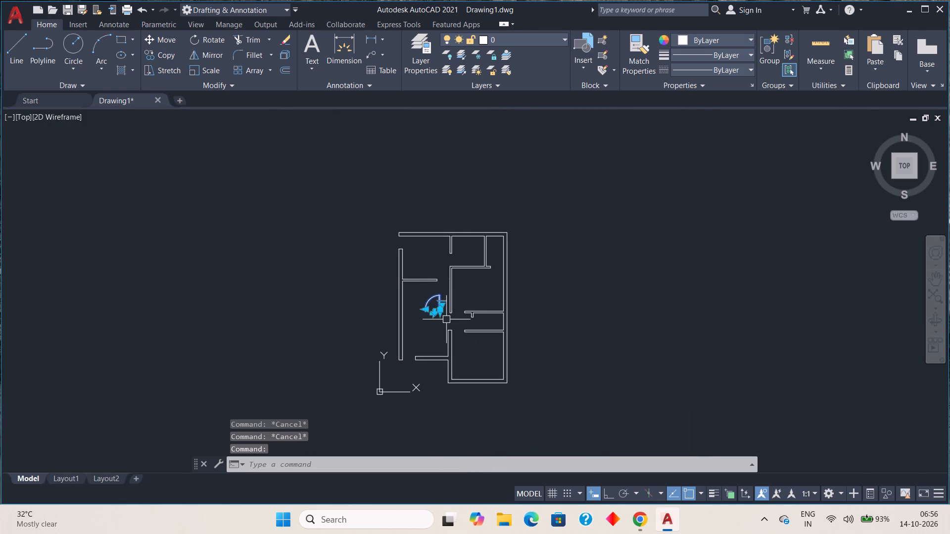
pyautogui.scroll(3, 444, 317)
pyautogui.click(420, 286)
pyautogui.click(203, 274)
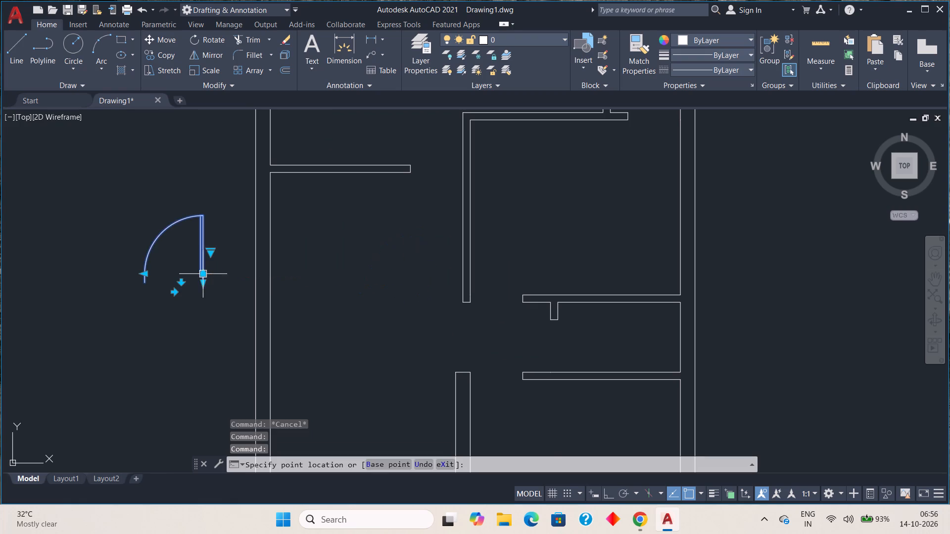
pyautogui.scroll(-1, 317, 264)
pyautogui.press('Escape')
# Mirror the door left of the plan about a vertical line just beside it with Ortho on, keeping the original door.
pyautogui.scroll(-2, 322, 269)
pyautogui.moveTo(349, 282); pyautogui.dragTo(394, 273, button='middle')
pyautogui.scroll(3, 317, 255)
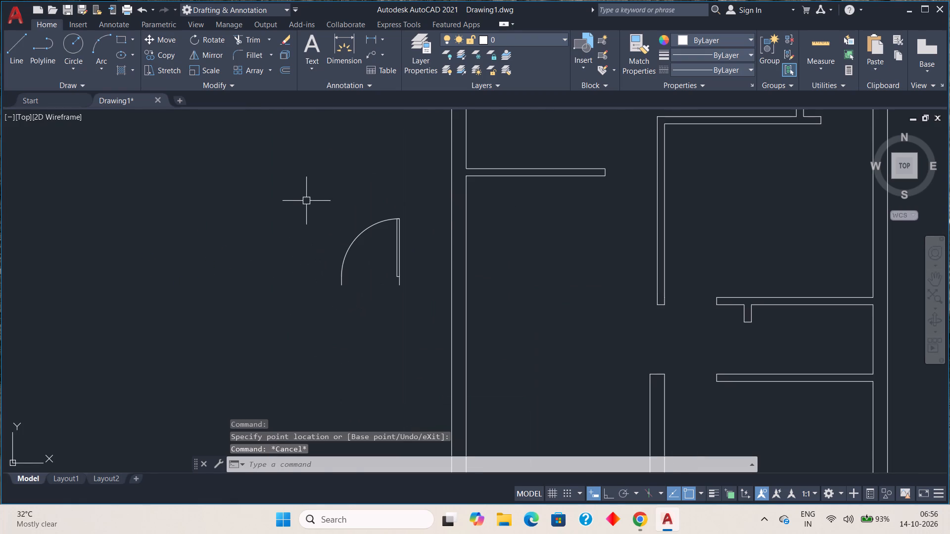
pyautogui.click(306, 201)
pyautogui.click(421, 301)
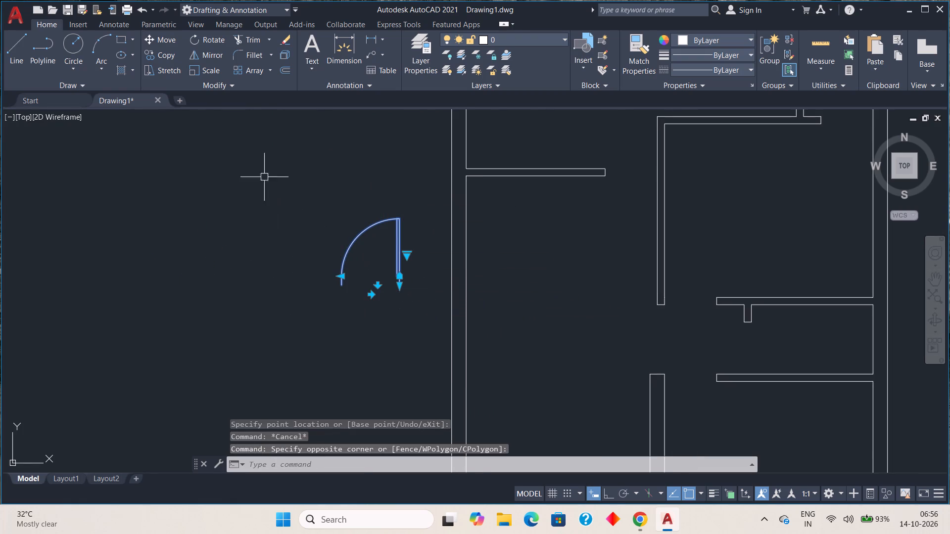
pyautogui.click(209, 52)
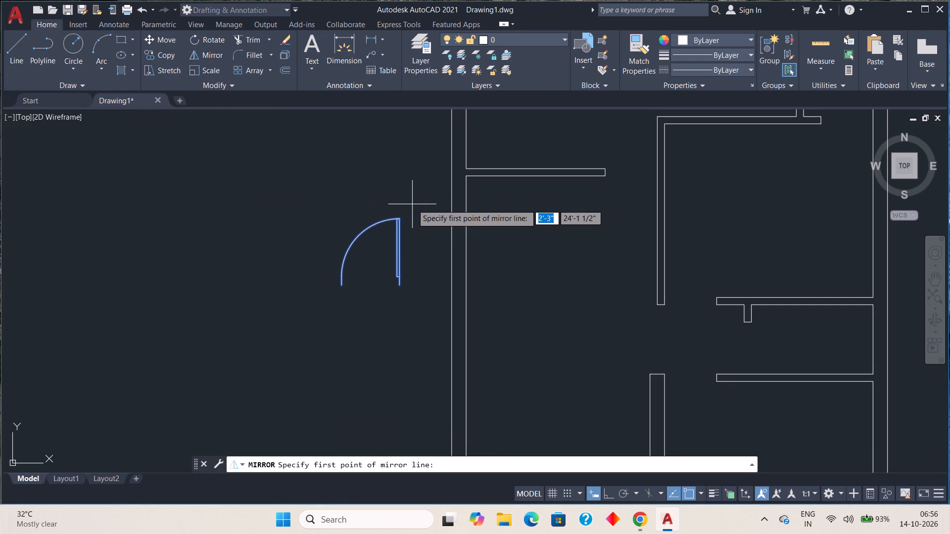
pyautogui.click(412, 204)
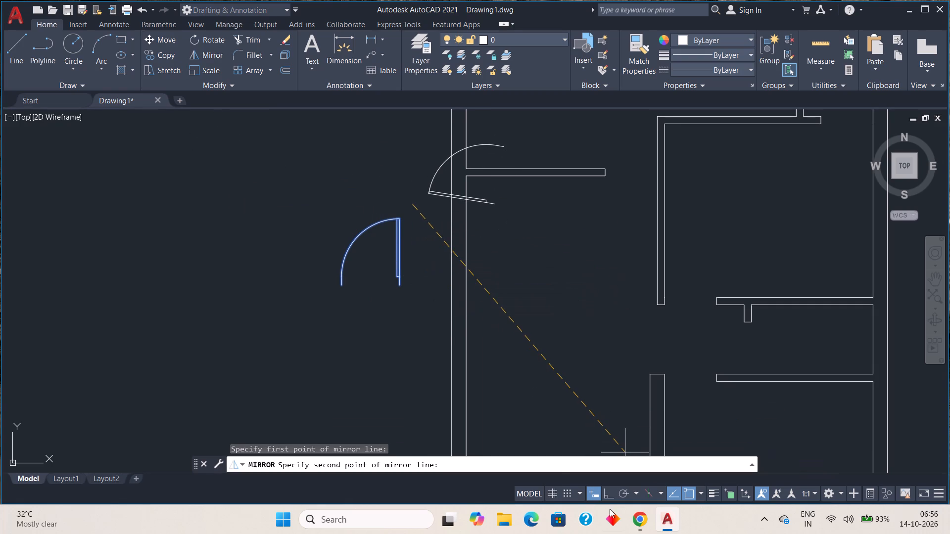
pyautogui.click(612, 492)
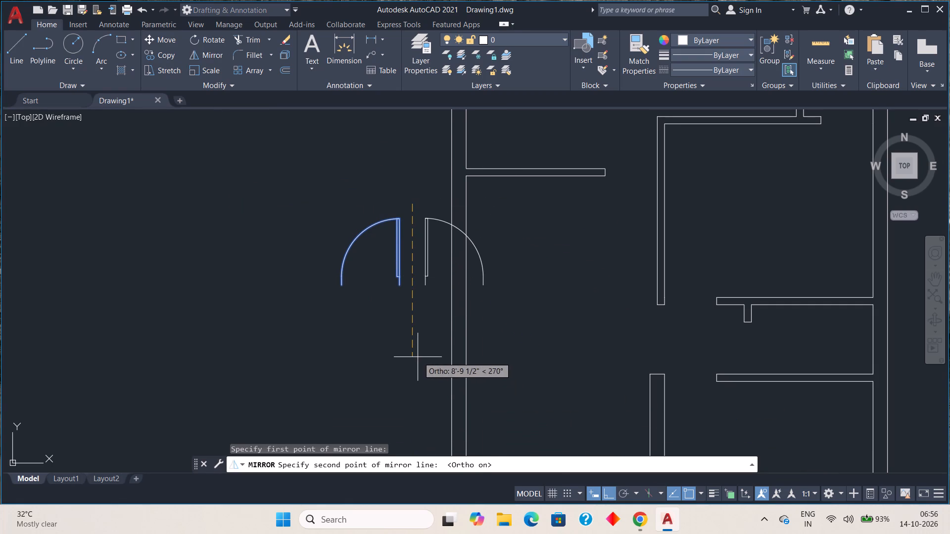
pyautogui.click(418, 357)
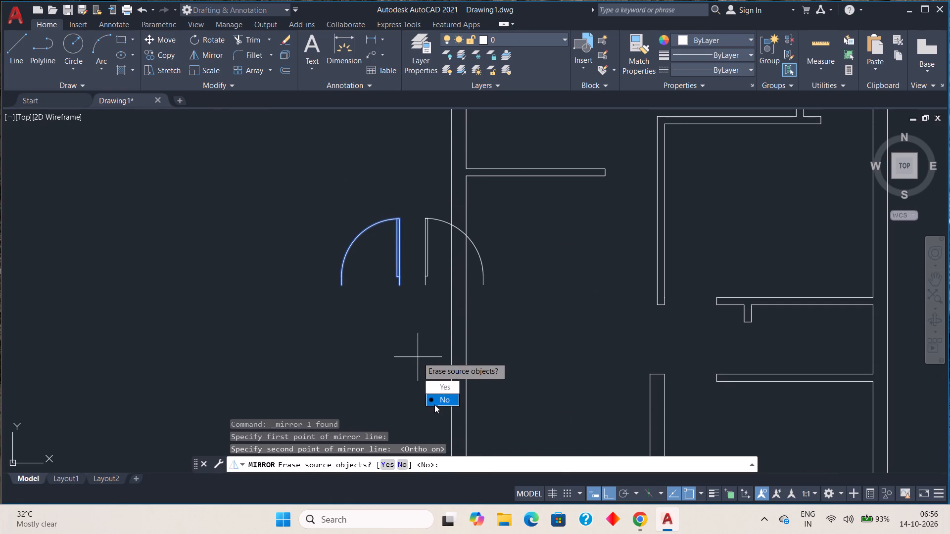
pyautogui.moveTo(434, 404); pyautogui.dragTo(418, 357)
# Move the mirrored door by its hinge point onto the inner corner at the lower end of the middle room's left wall.
pyautogui.click(426, 255)
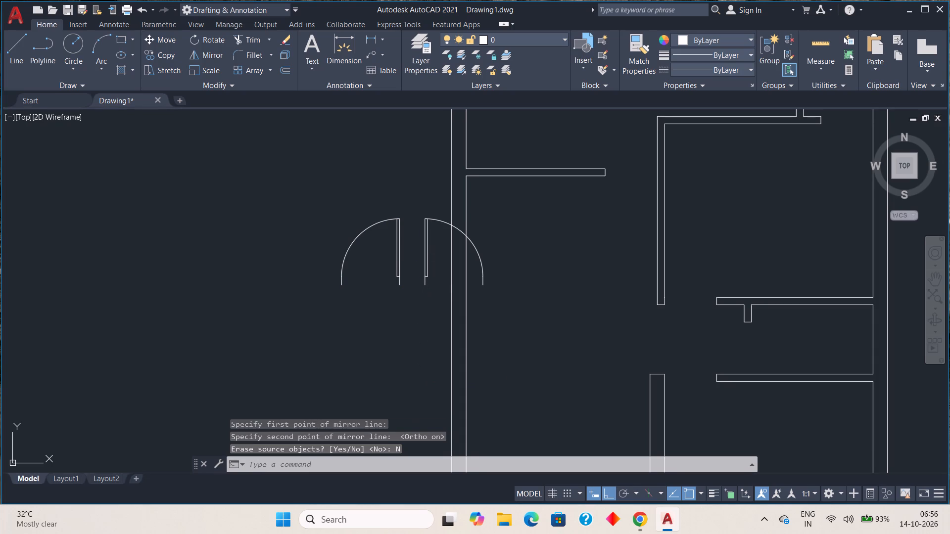
pyautogui.click(424, 274)
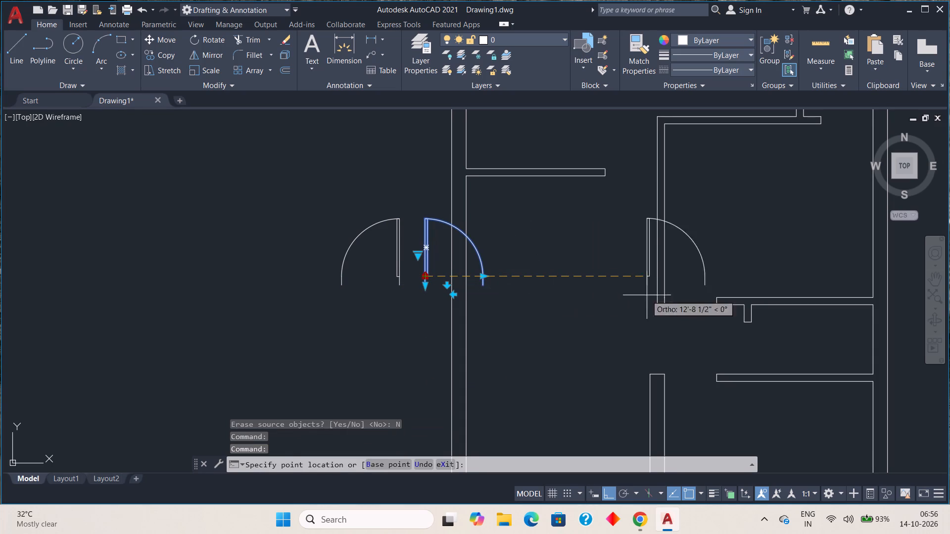
pyautogui.click(667, 308)
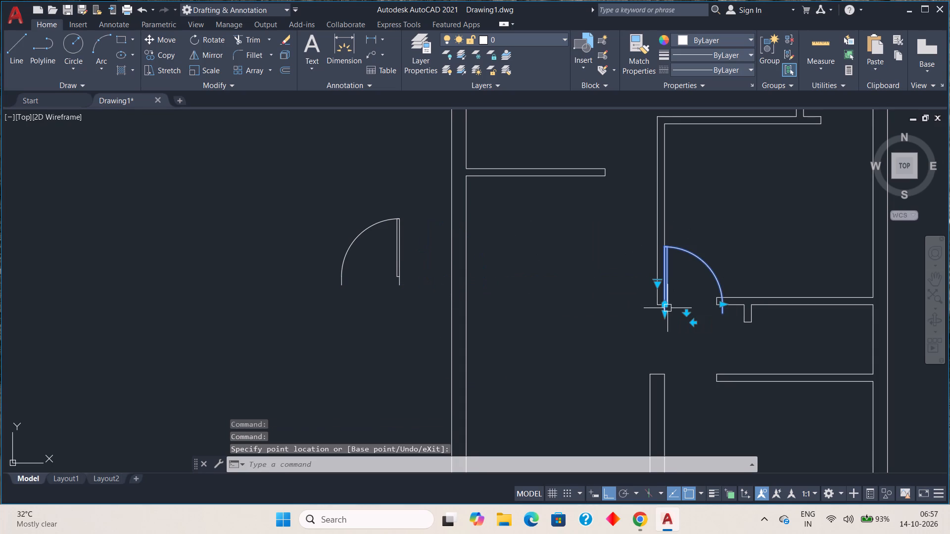
pyautogui.scroll(-1, 642, 339)
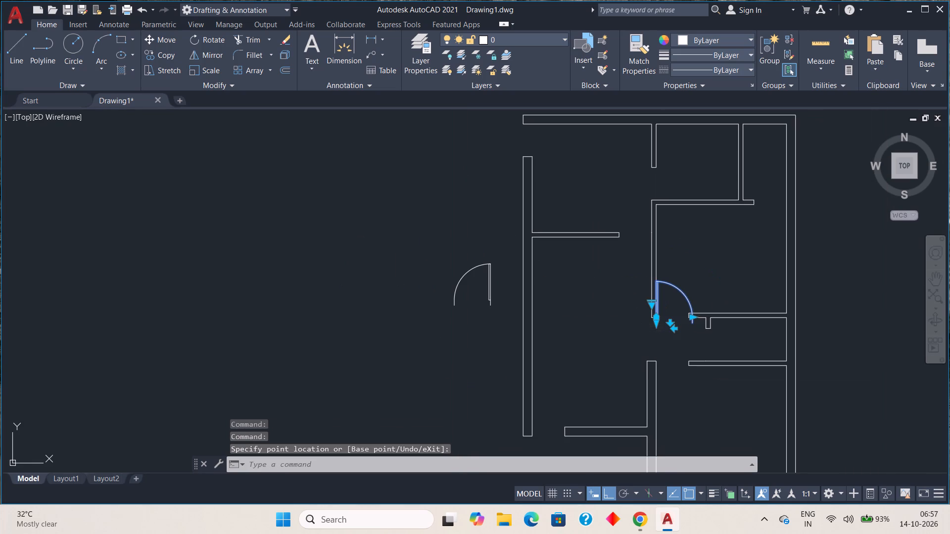
pyautogui.press('Escape')
# Scale the placed door down about its hinge point so its swing spans only the width of the opening.
pyautogui.scroll(3, 684, 323)
pyautogui.moveTo(635, 309); pyautogui.dragTo(578, 324, button='middle')
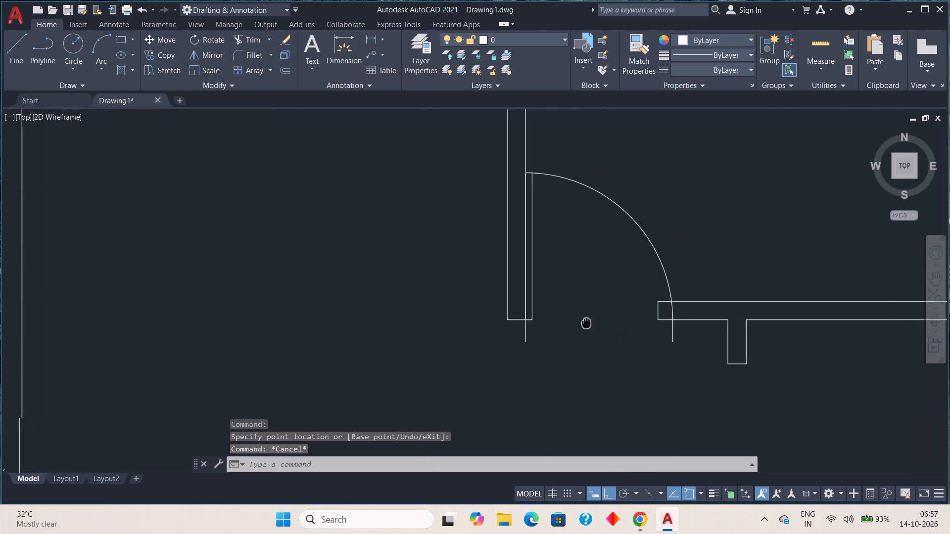
pyautogui.moveTo(578, 324); pyautogui.dragTo(468, 337, button='middle')
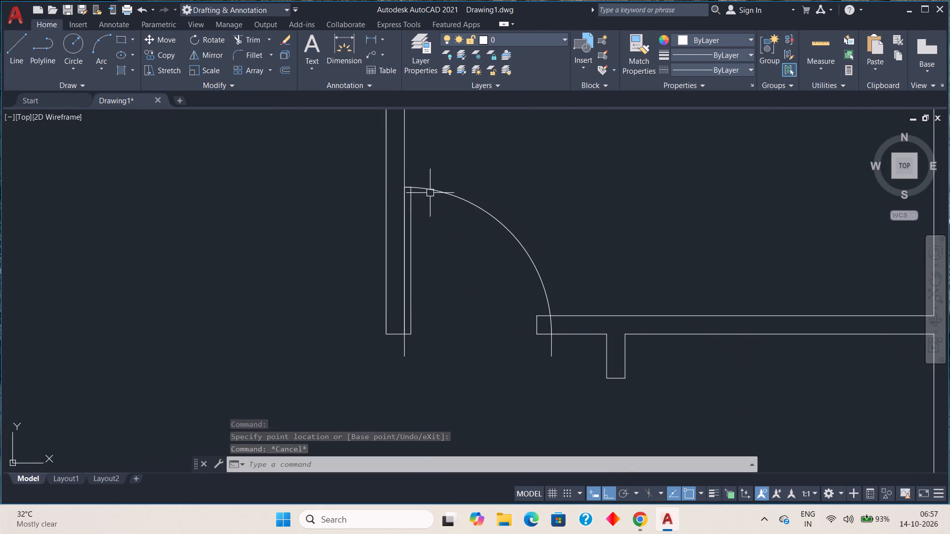
pyautogui.click(430, 193)
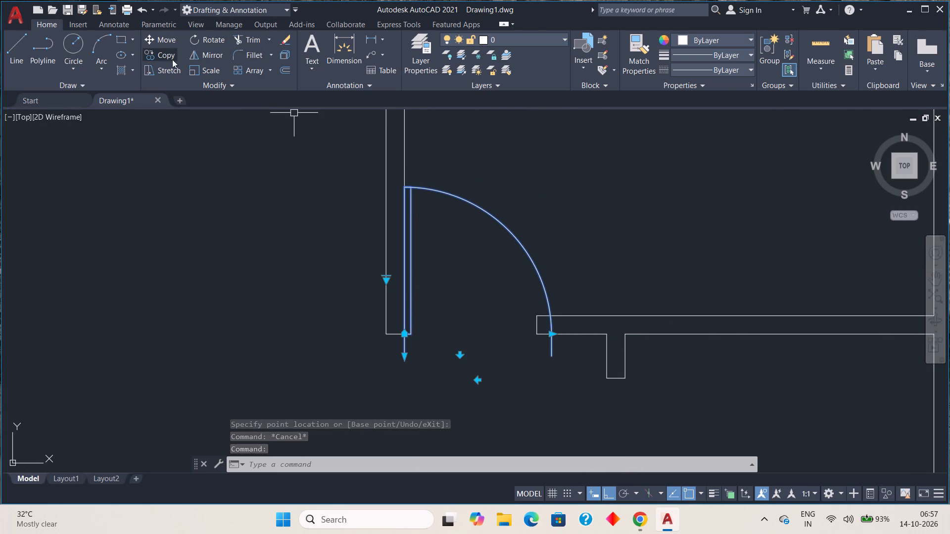
pyautogui.click(201, 69)
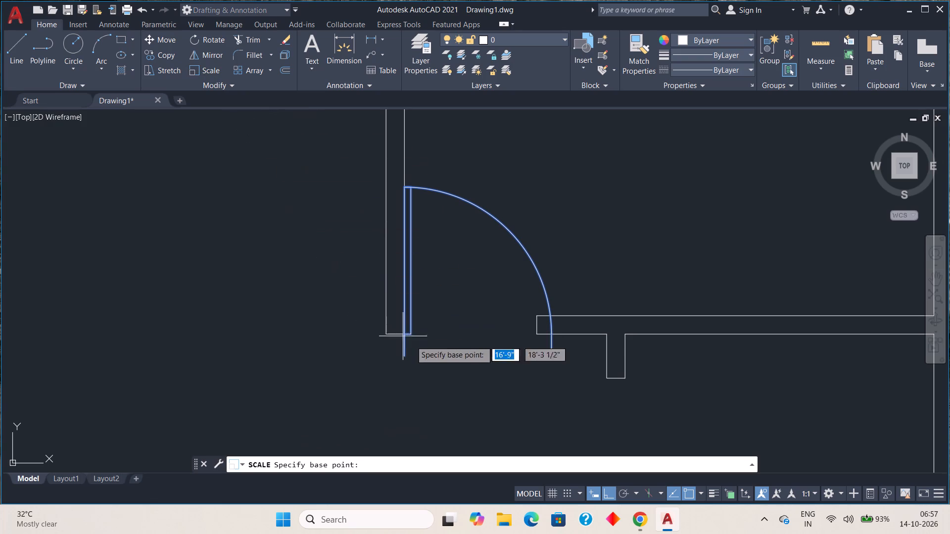
pyautogui.scroll(4, 423, 349)
pyautogui.click(287, 258)
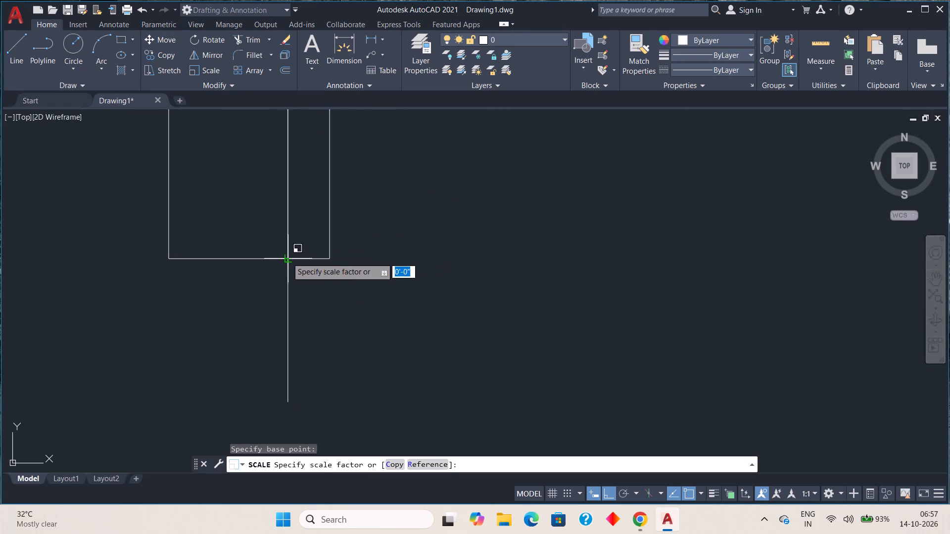
pyautogui.scroll(-2, 396, 232)
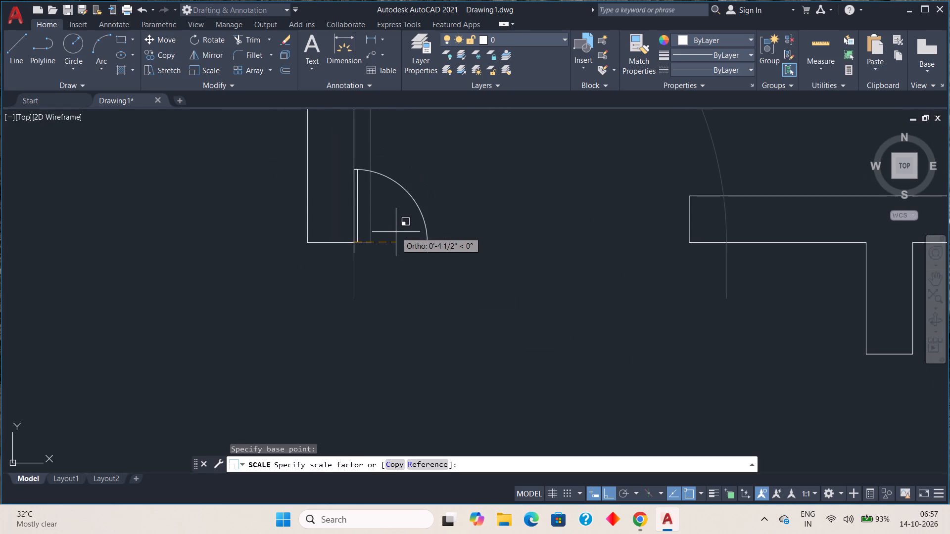
pyautogui.click(546, 211)
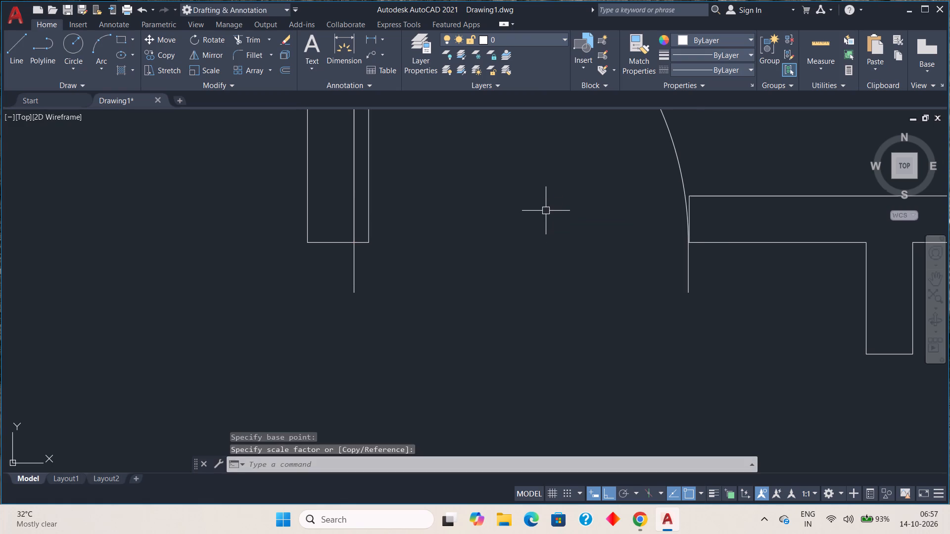
pyautogui.press('Escape')
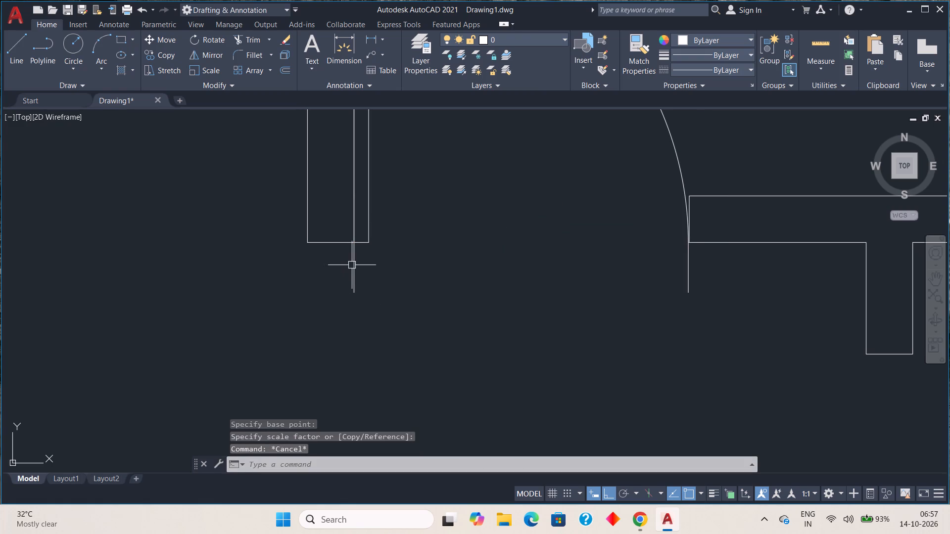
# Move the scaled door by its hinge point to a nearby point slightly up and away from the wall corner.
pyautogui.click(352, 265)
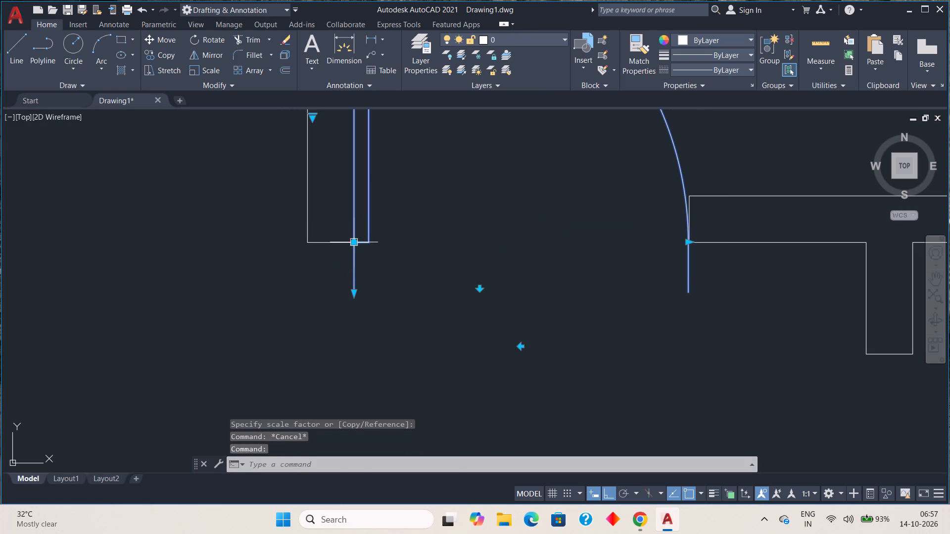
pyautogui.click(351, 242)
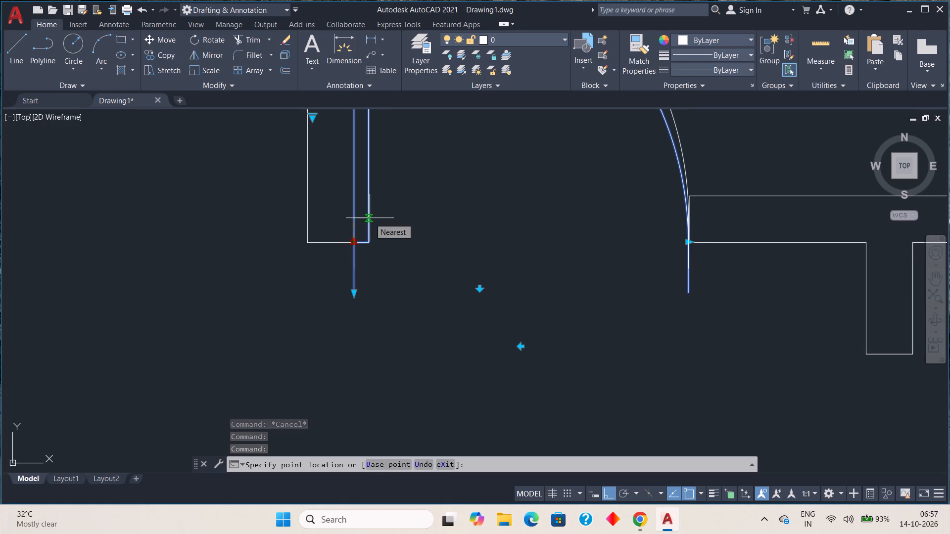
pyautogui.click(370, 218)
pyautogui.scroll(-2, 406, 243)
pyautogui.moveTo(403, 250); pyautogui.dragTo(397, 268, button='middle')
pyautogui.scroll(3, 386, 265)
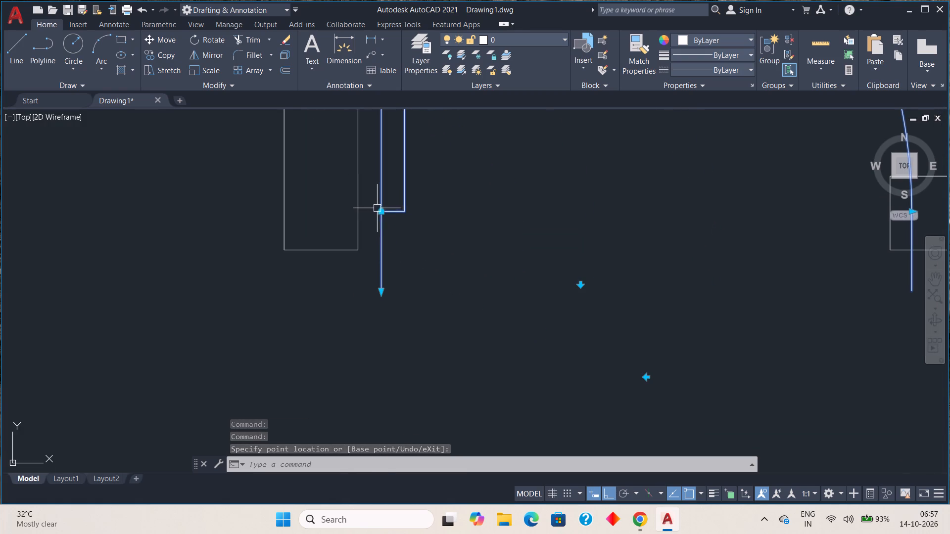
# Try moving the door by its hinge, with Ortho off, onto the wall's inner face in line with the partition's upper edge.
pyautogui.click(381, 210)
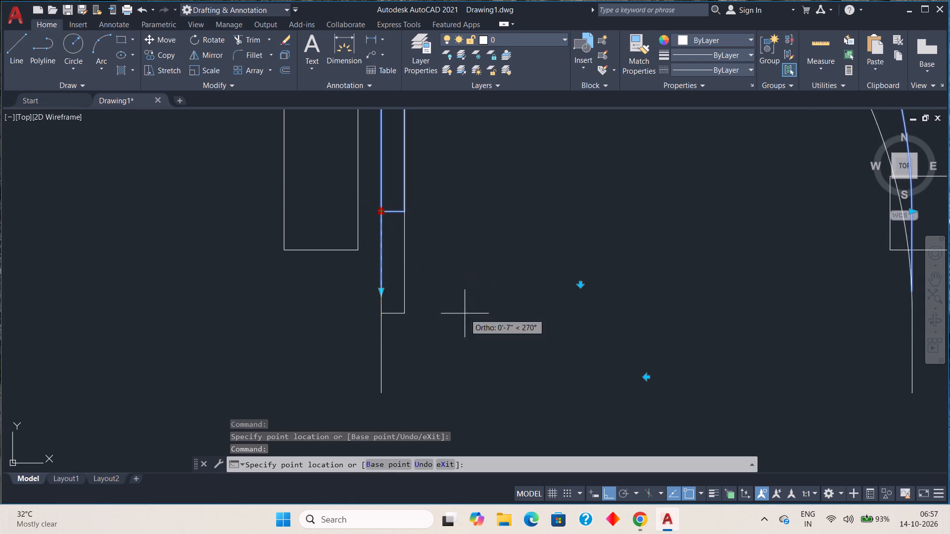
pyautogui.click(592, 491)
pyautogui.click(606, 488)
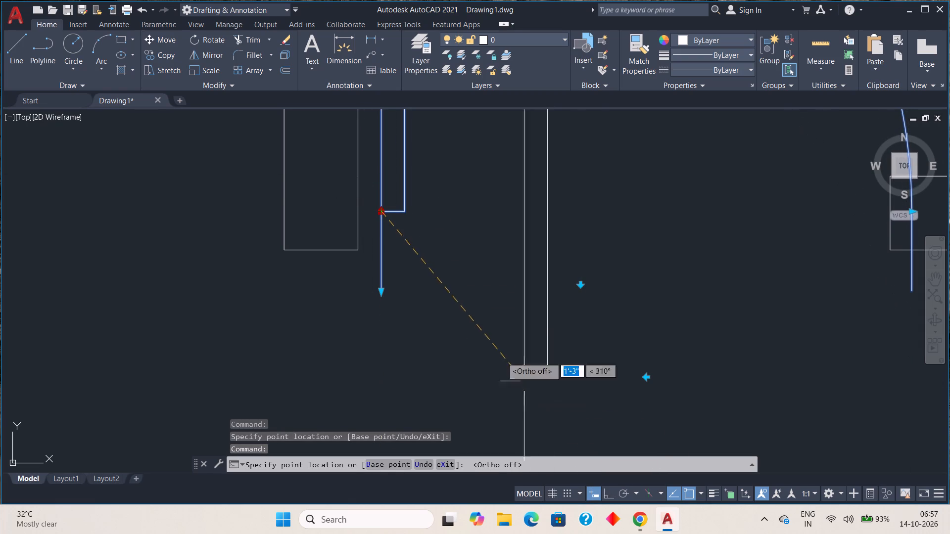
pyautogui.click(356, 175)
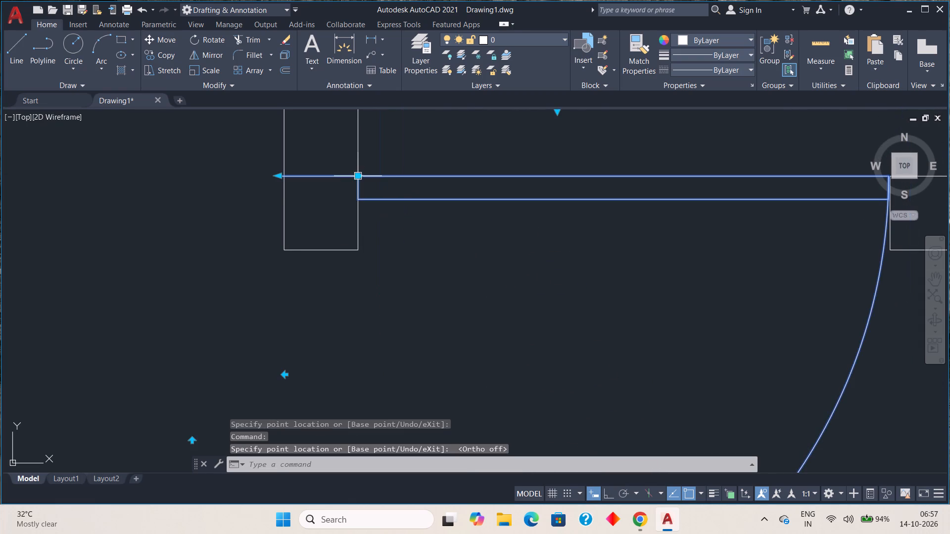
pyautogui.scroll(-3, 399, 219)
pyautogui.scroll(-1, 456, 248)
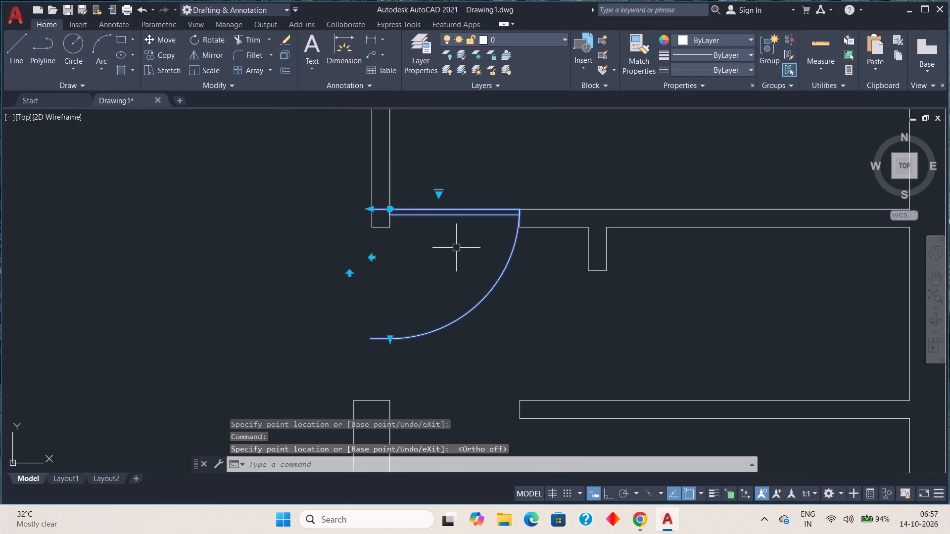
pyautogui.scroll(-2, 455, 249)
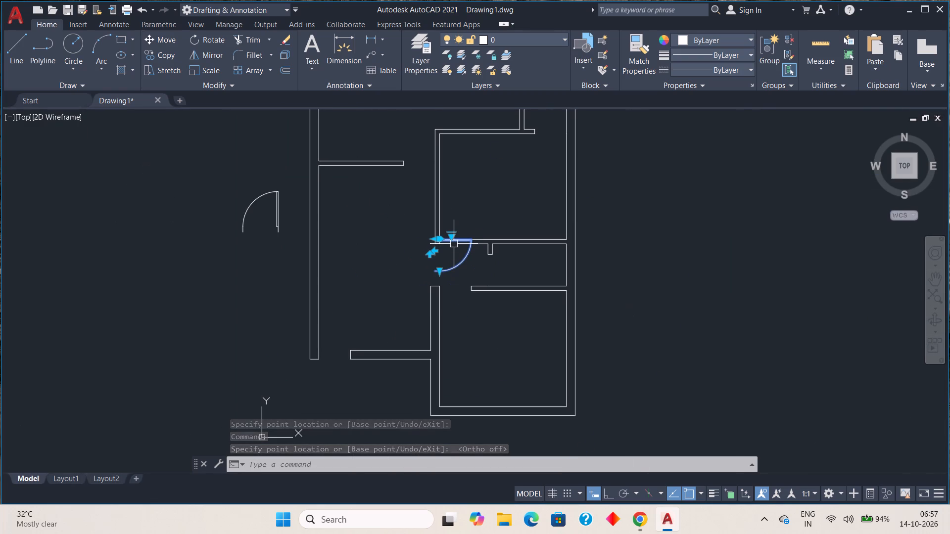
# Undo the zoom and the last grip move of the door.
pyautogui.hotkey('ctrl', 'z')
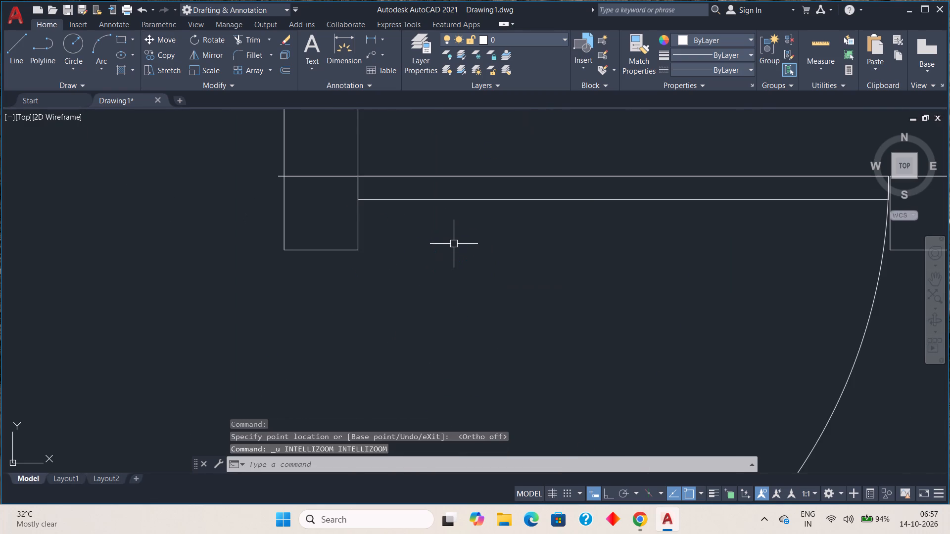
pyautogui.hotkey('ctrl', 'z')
# Move the door by the lower end of its hinge-side jamb line onto the lower inner corner of the middle room's left wall.
pyautogui.scroll(-3, 452, 241)
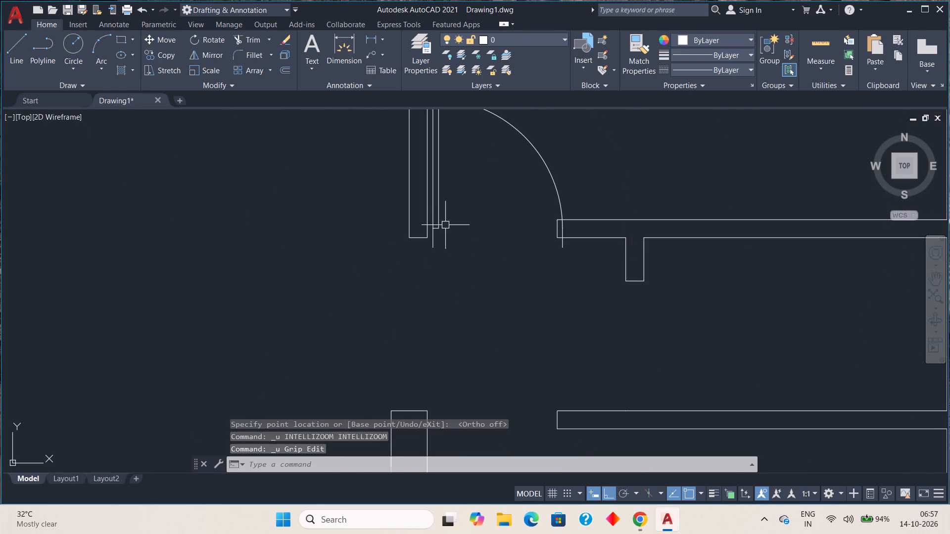
pyautogui.scroll(3, 428, 254)
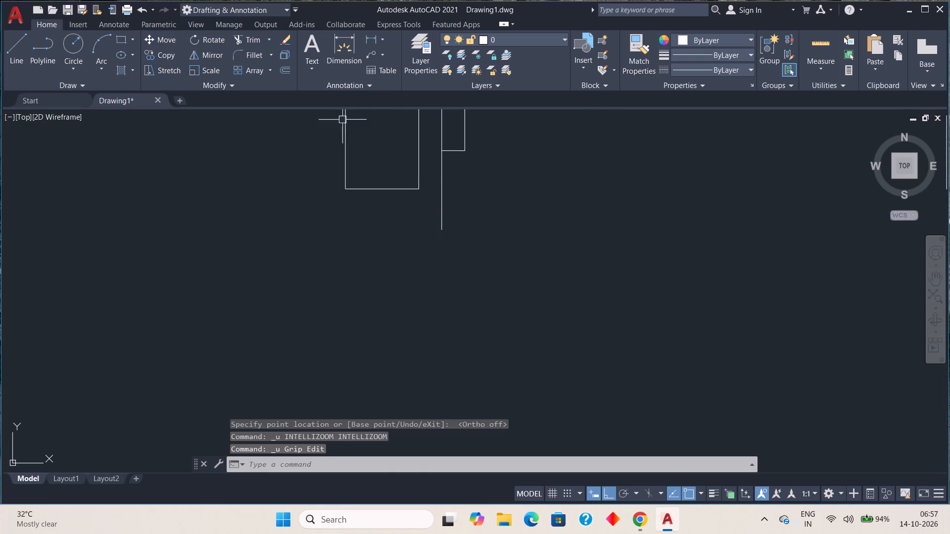
pyautogui.click(441, 205)
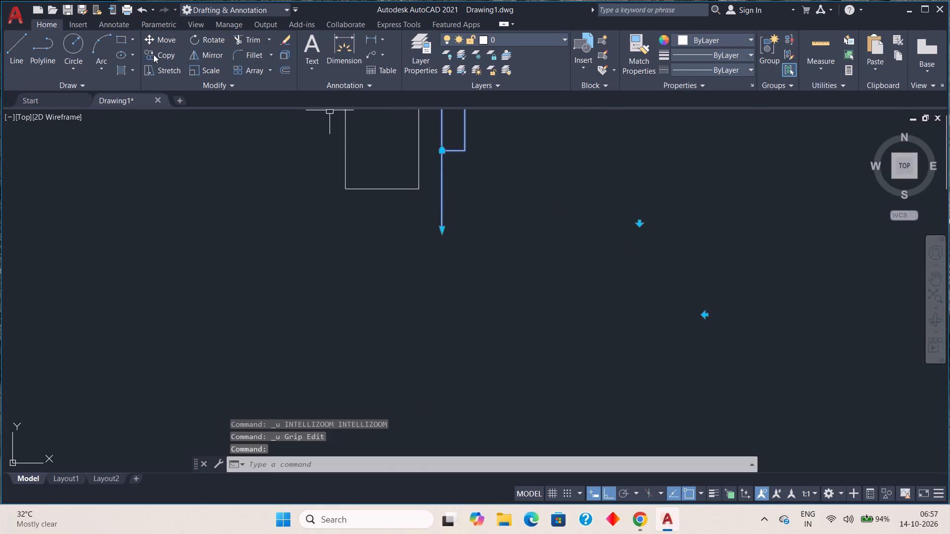
pyautogui.click(161, 41)
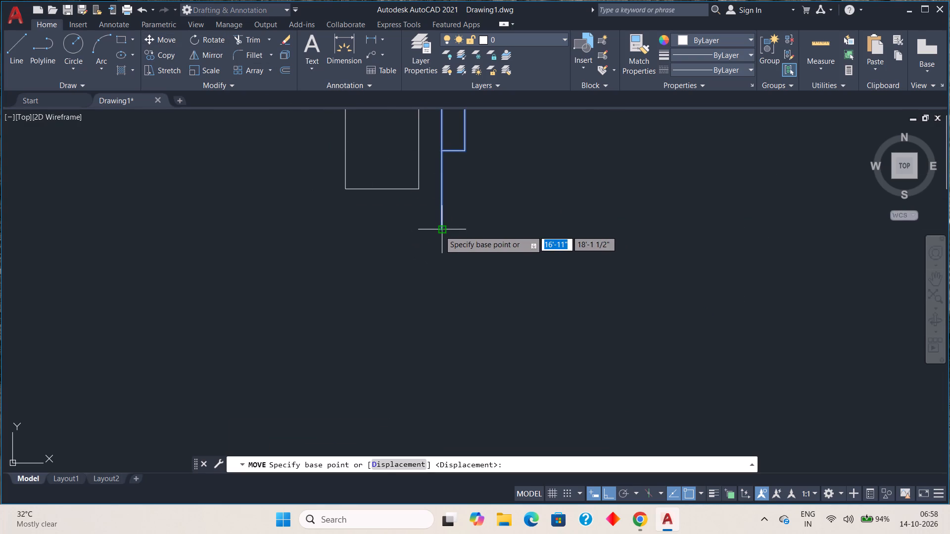
pyautogui.click(439, 230)
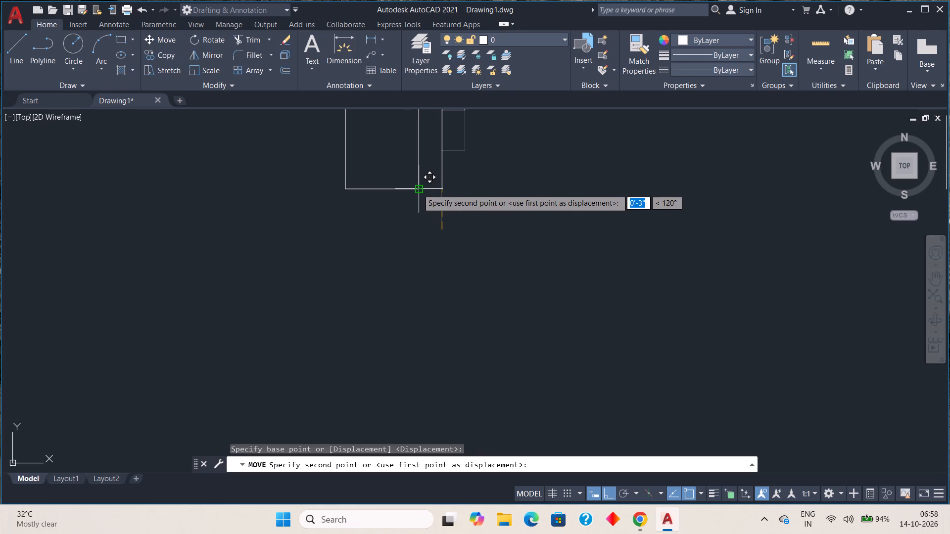
pyautogui.click(418, 189)
# Inspect how the door sits in the middle room's opening and view the neighbouring doorways.
pyautogui.scroll(-3, 456, 213)
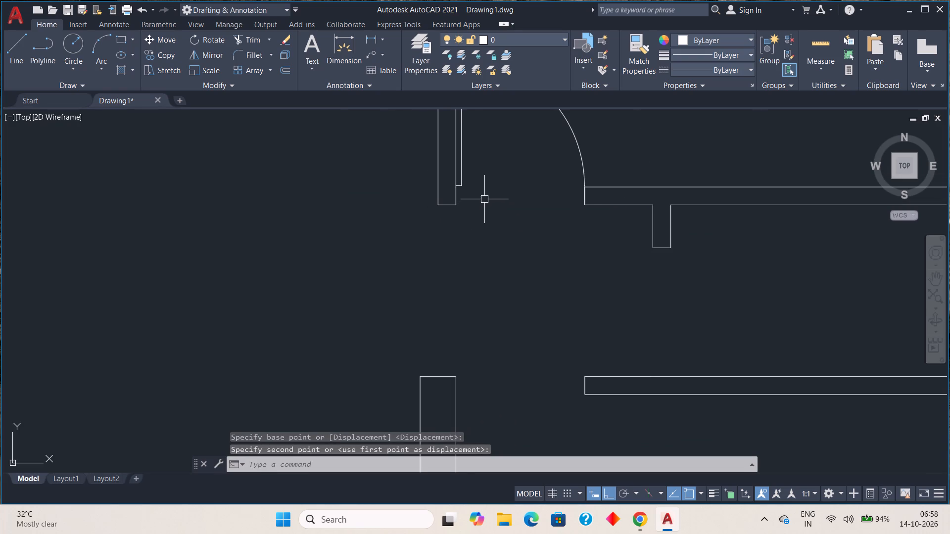
pyautogui.scroll(-2, 484, 199)
pyautogui.moveTo(494, 195); pyautogui.dragTo(406, 278, button='middle')
pyautogui.scroll(-1, 404, 278)
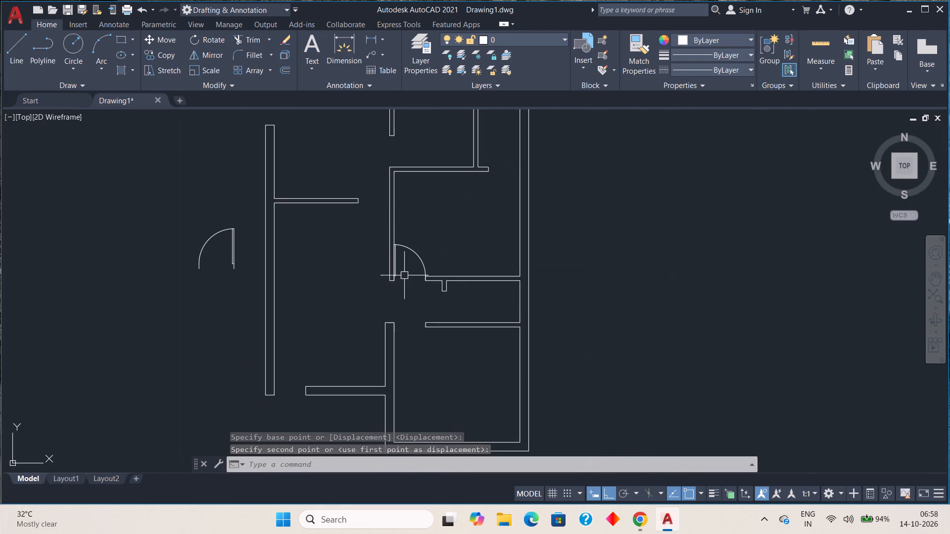
pyautogui.scroll(-1, 464, 221)
pyautogui.moveTo(464, 221); pyautogui.dragTo(459, 170, button='middle')
pyautogui.scroll(2, 455, 184)
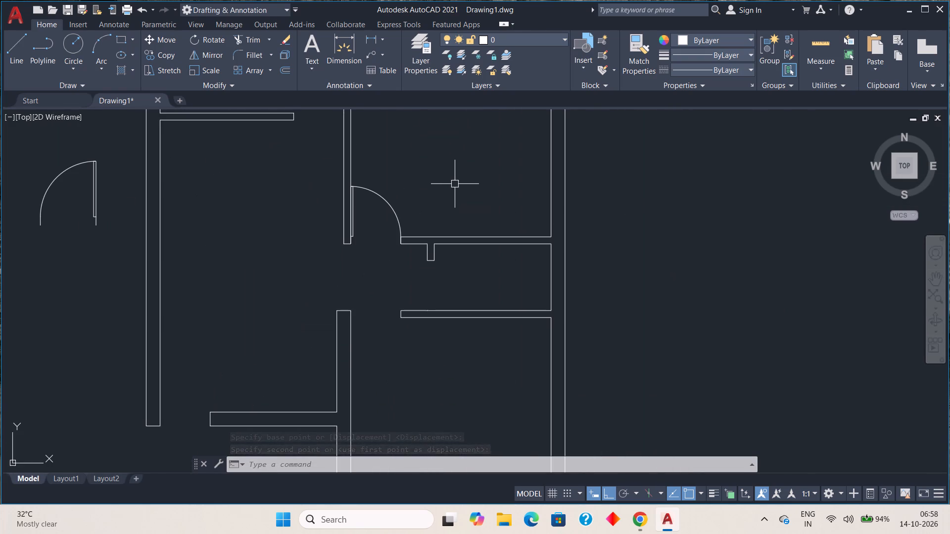
# Copy the spare door outside the plan by its hinge-side jamb end, with Ortho off, into the bottom room and beside the lower-left entrance opening.
pyautogui.scroll(-1, 455, 184)
pyautogui.moveTo(453, 193); pyautogui.dragTo(458, 162, button='middle')
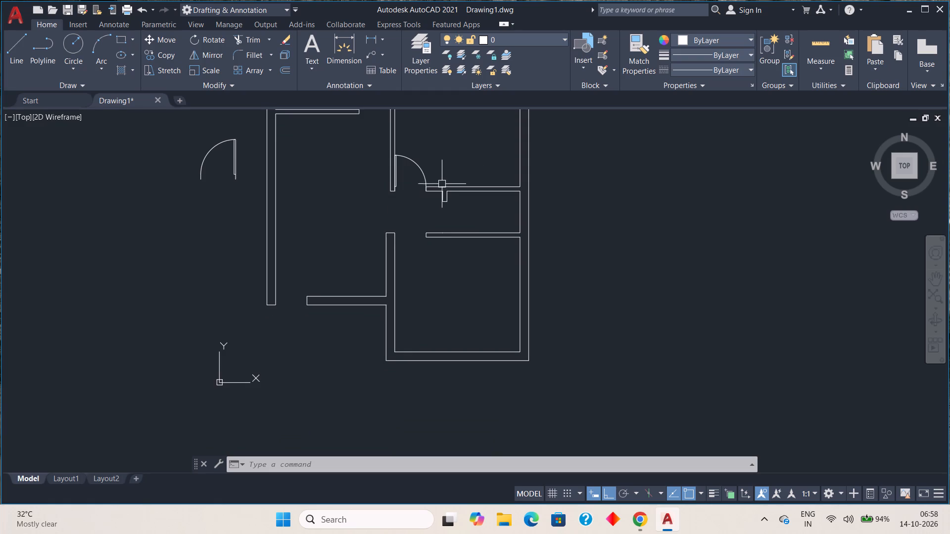
pyautogui.click(233, 157)
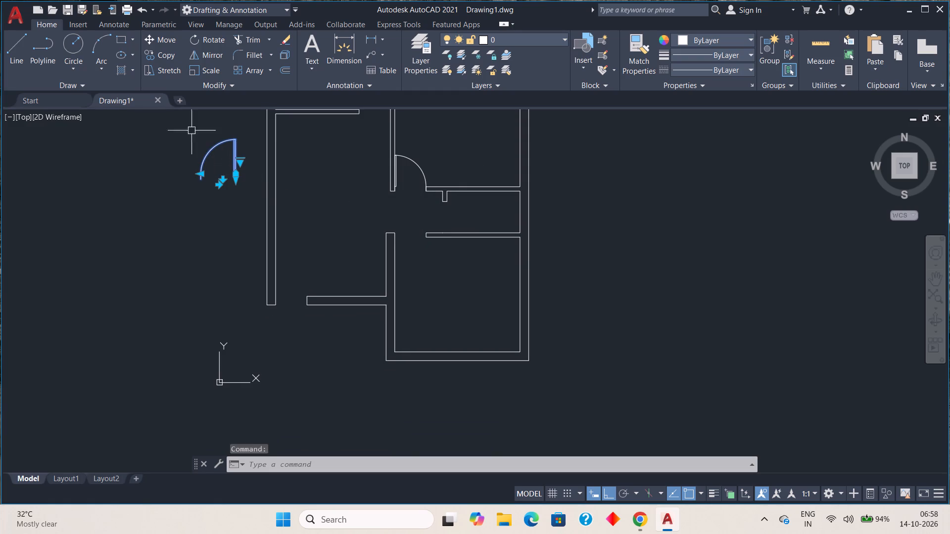
pyautogui.click(165, 59)
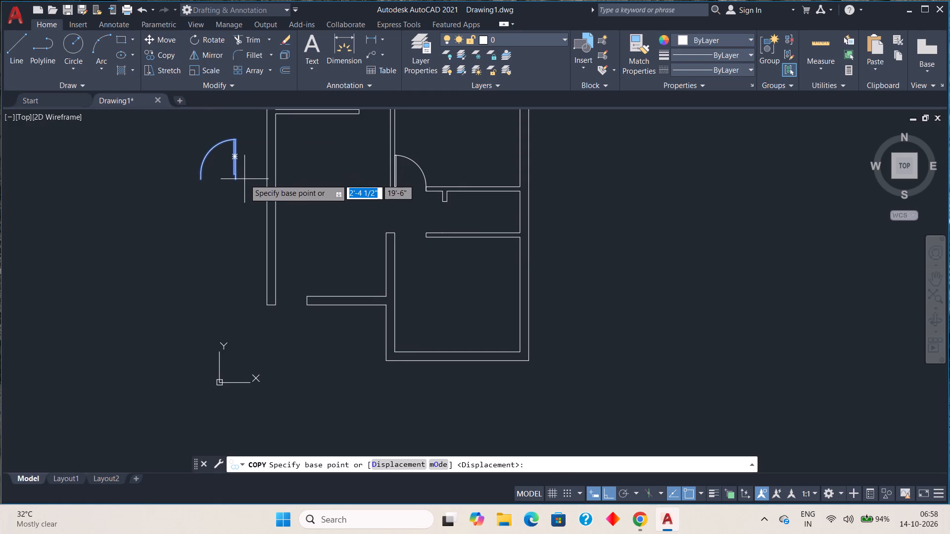
pyautogui.click(238, 178)
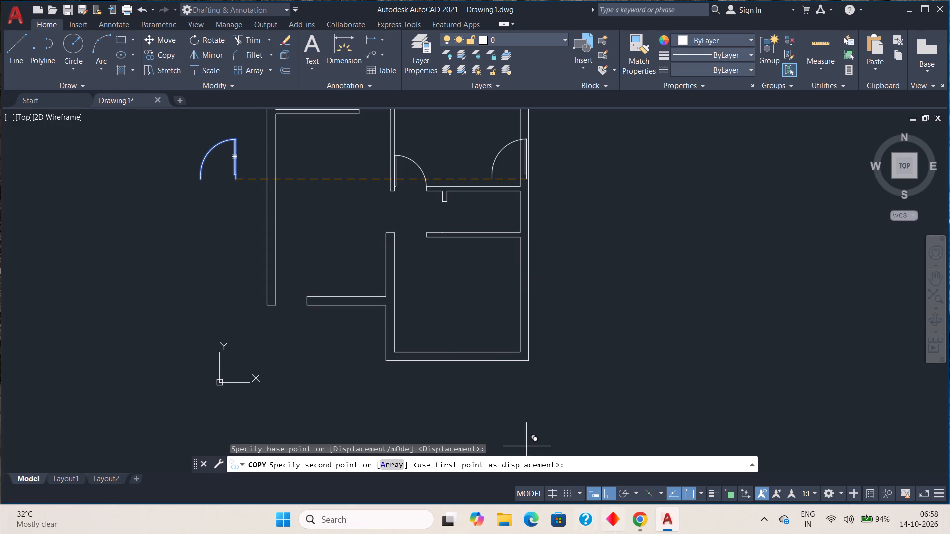
pyautogui.click(609, 489)
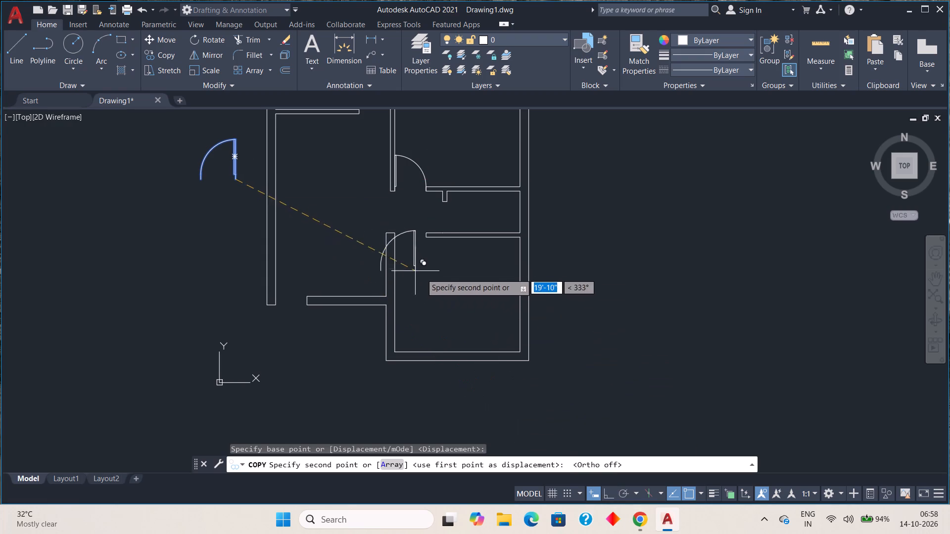
pyautogui.click(451, 294)
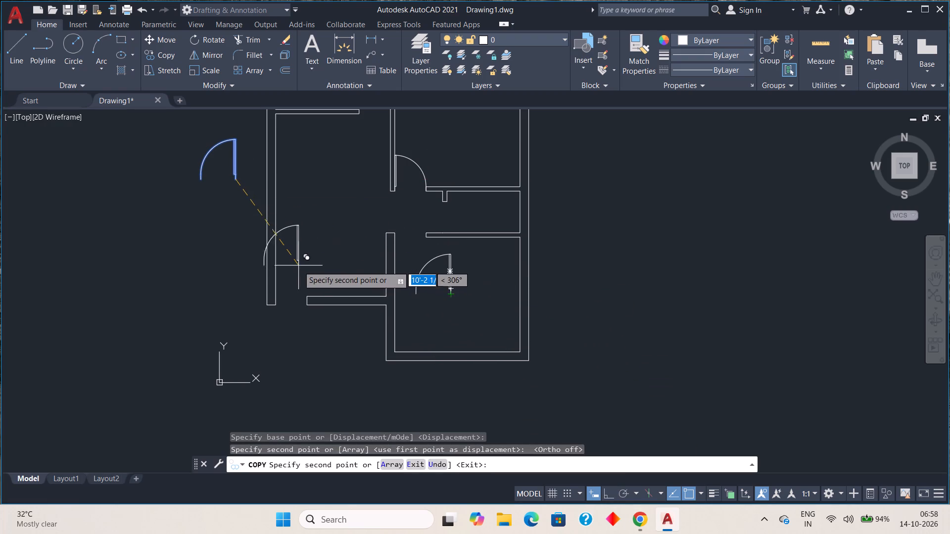
pyautogui.click(318, 273)
# Place three more copies of the door: in the narrow room, in the upper-right room and at the top-left exterior opening.
pyautogui.moveTo(354, 179); pyautogui.dragTo(353, 206, button='middle')
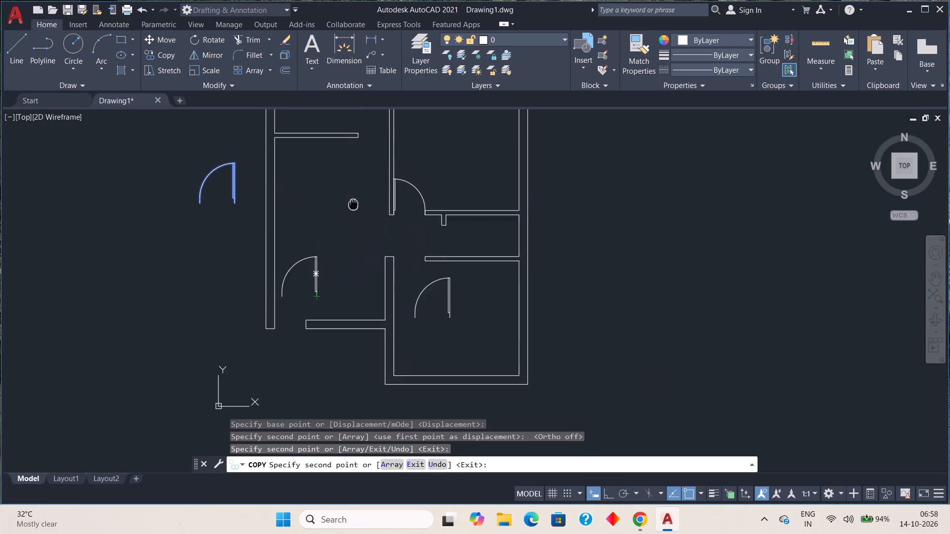
pyautogui.moveTo(353, 206); pyautogui.dragTo(337, 265, button='middle')
pyautogui.click(469, 314)
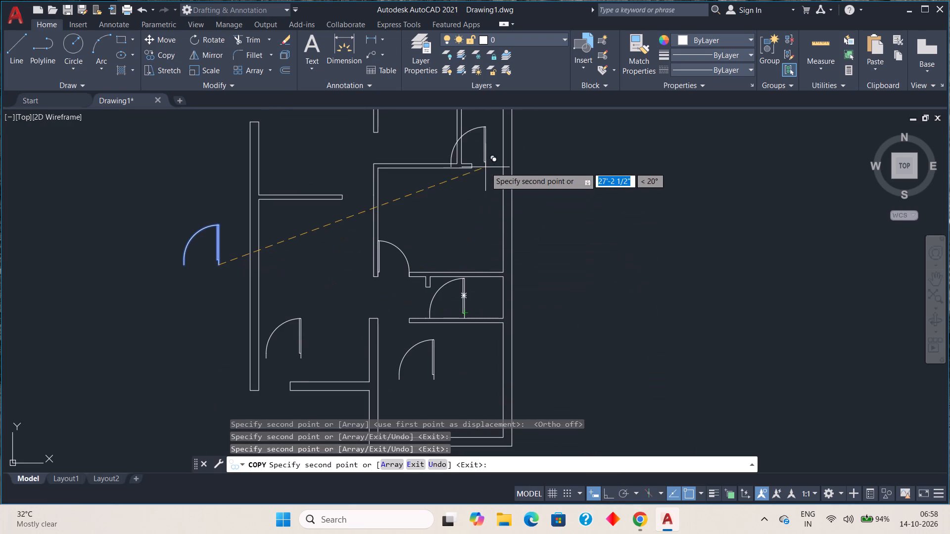
pyautogui.click(494, 172)
pyautogui.moveTo(428, 193); pyautogui.dragTo(437, 289, button='middle')
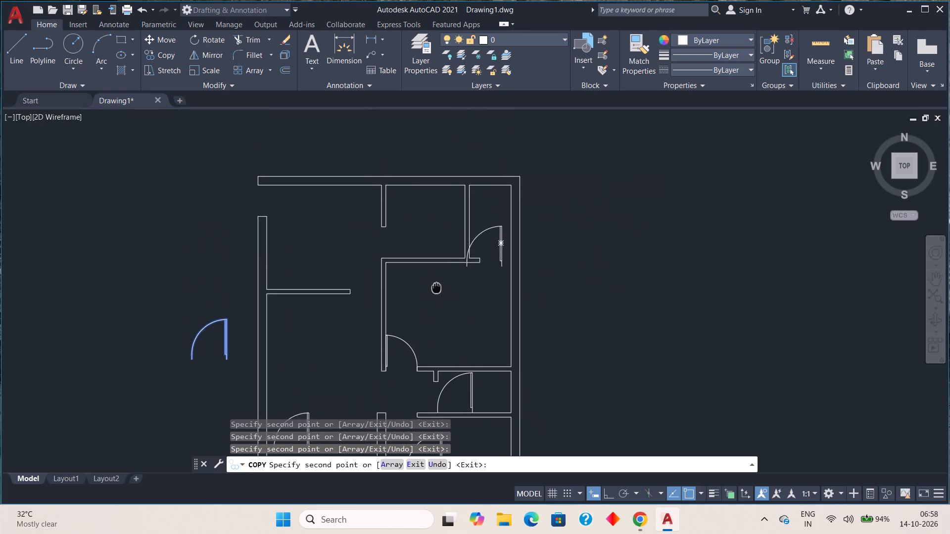
pyautogui.moveTo(437, 289); pyautogui.dragTo(438, 300, button='middle')
pyautogui.click(294, 227)
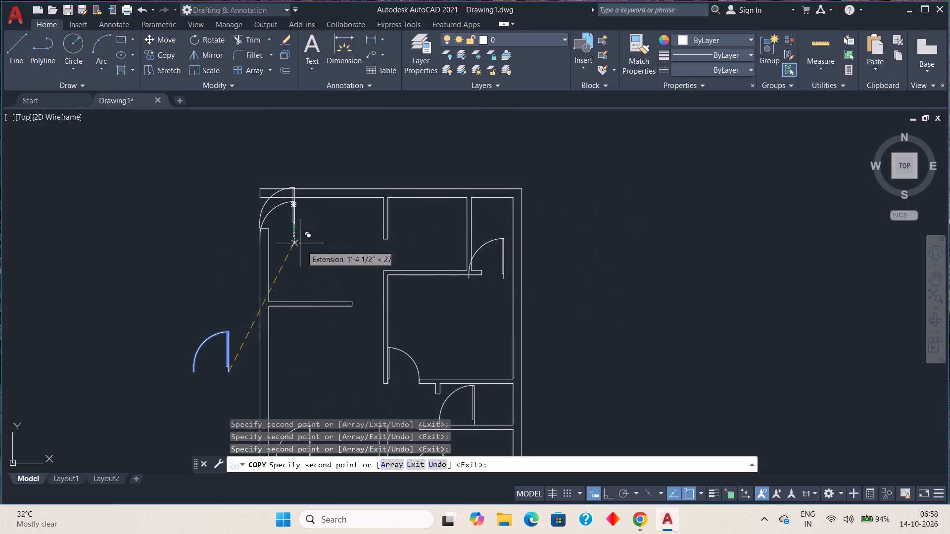
pyautogui.press('Escape')
# Rotate the bottom room's door copy 180° about the lower end of its hinge-side jamb line.
pyautogui.scroll(-1, 389, 272)
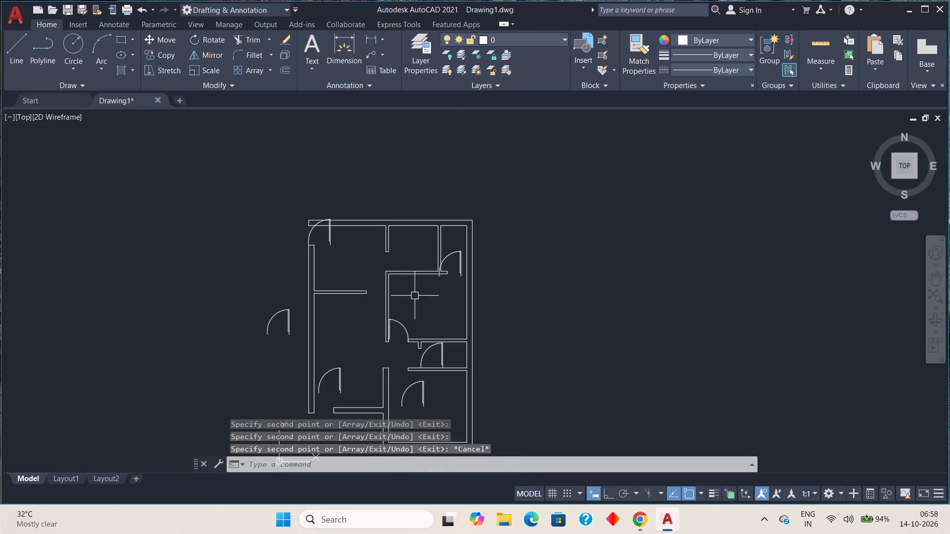
pyautogui.moveTo(402, 227); pyautogui.dragTo(384, 148, button='middle')
pyautogui.moveTo(432, 340); pyautogui.dragTo(415, 295, button='middle')
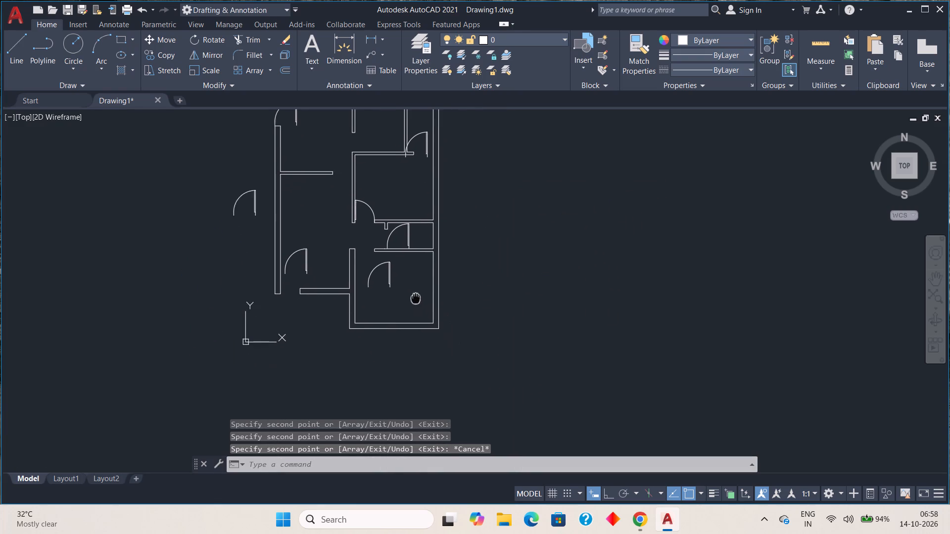
pyautogui.moveTo(415, 295); pyautogui.dragTo(413, 279, button='middle')
pyautogui.scroll(3, 400, 279)
pyautogui.scroll(-1, 400, 279)
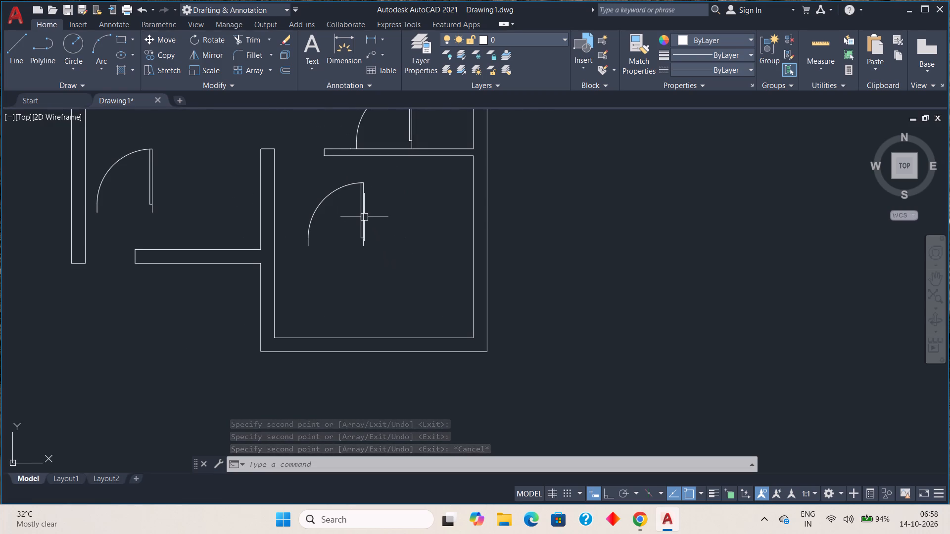
pyautogui.click(364, 217)
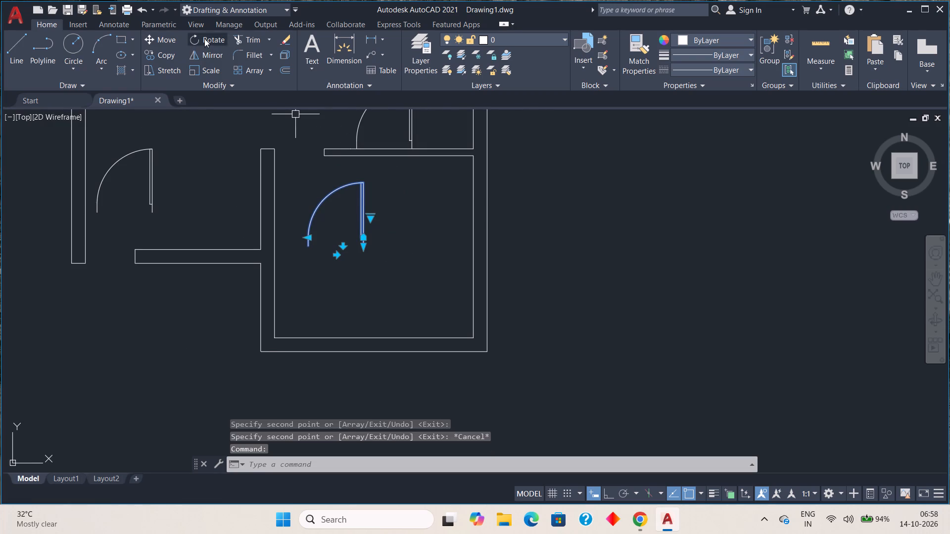
pyautogui.click(204, 38)
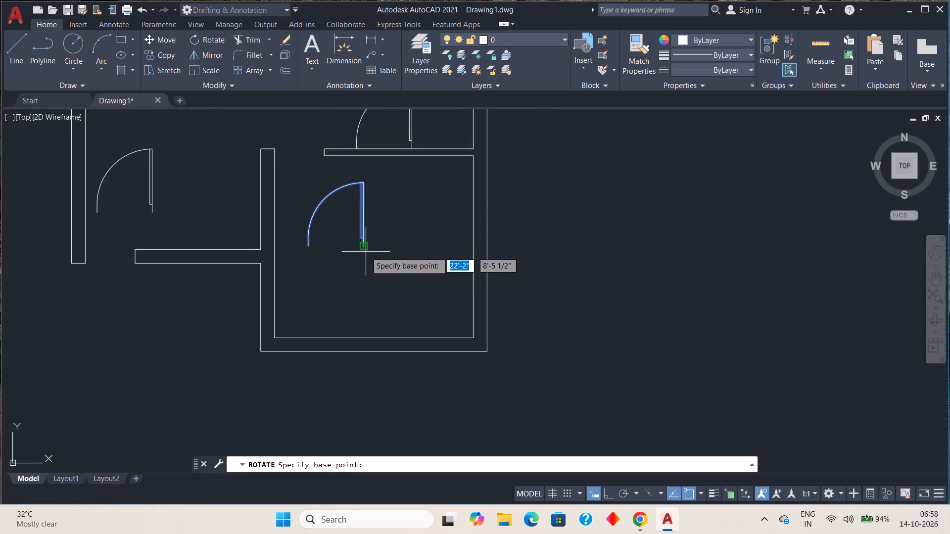
pyautogui.click(365, 250)
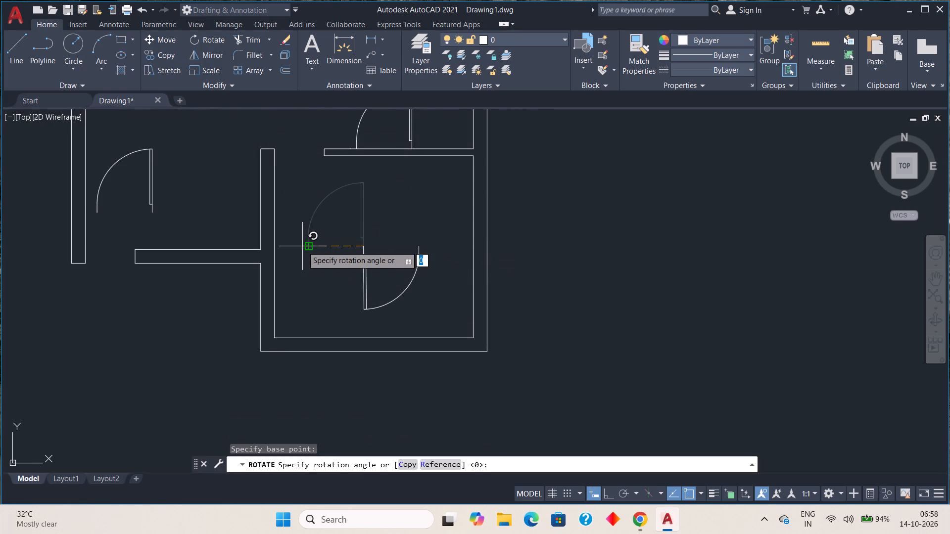
pyautogui.click(302, 246)
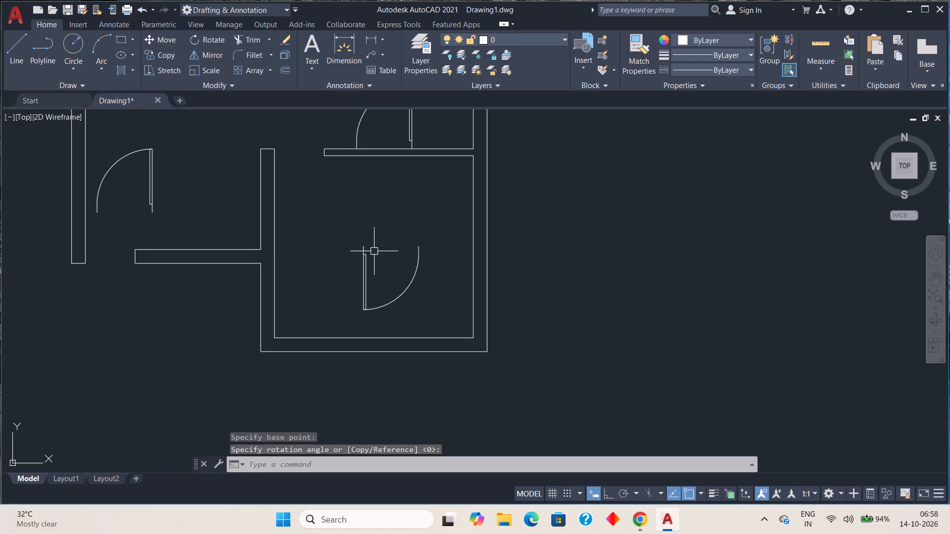
# Move the rotated door by the upper end of its hinge-side jamb line onto the upper inner corner of the bottom room's left wall.
pyautogui.scroll(1, 374, 251)
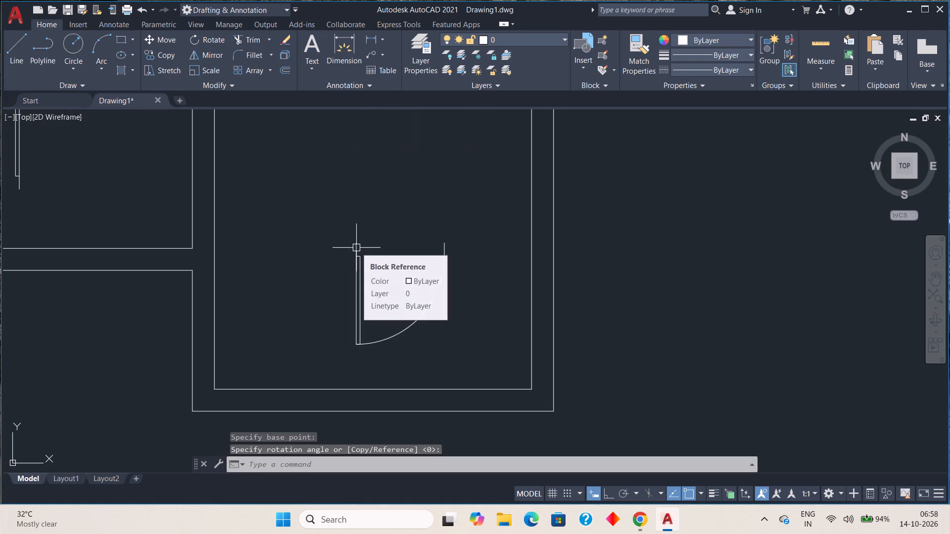
pyautogui.click(356, 248)
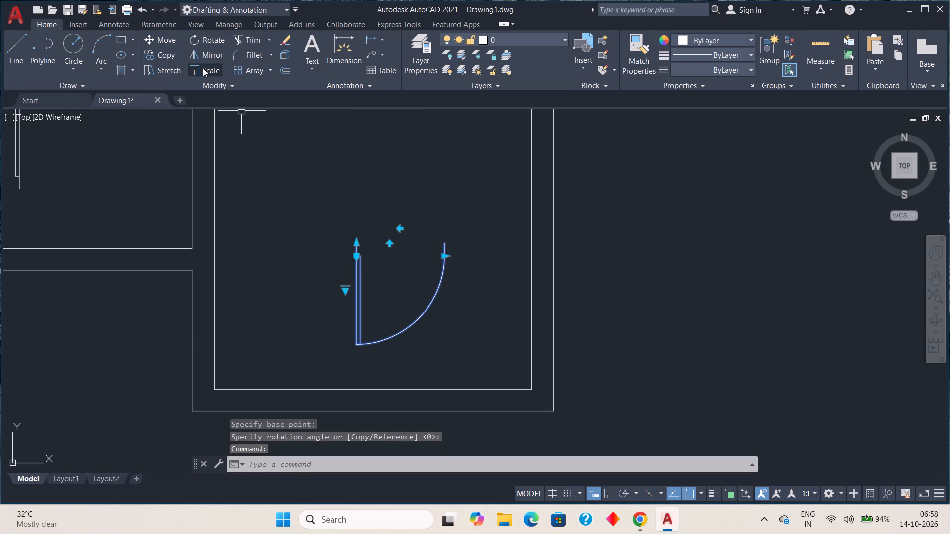
pyautogui.click(174, 37)
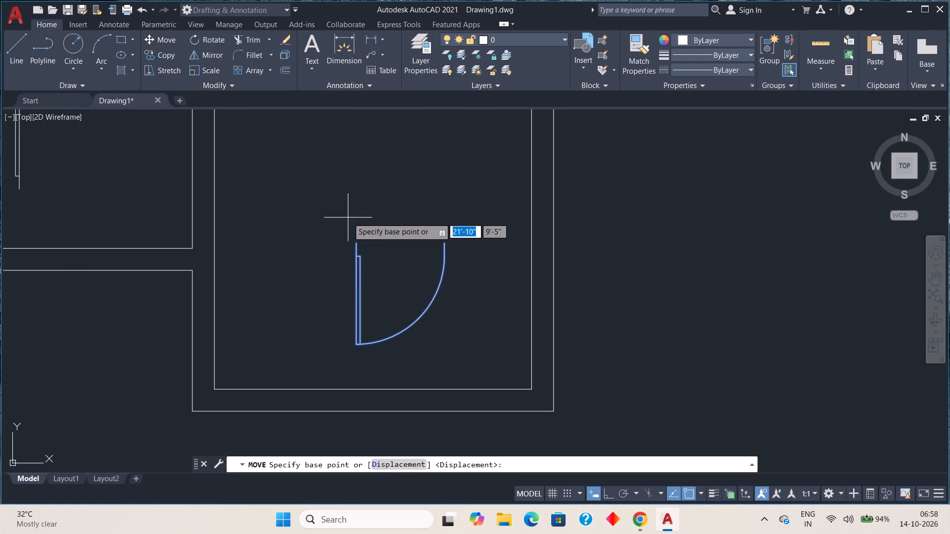
pyautogui.click(357, 245)
pyautogui.scroll(-1, 251, 153)
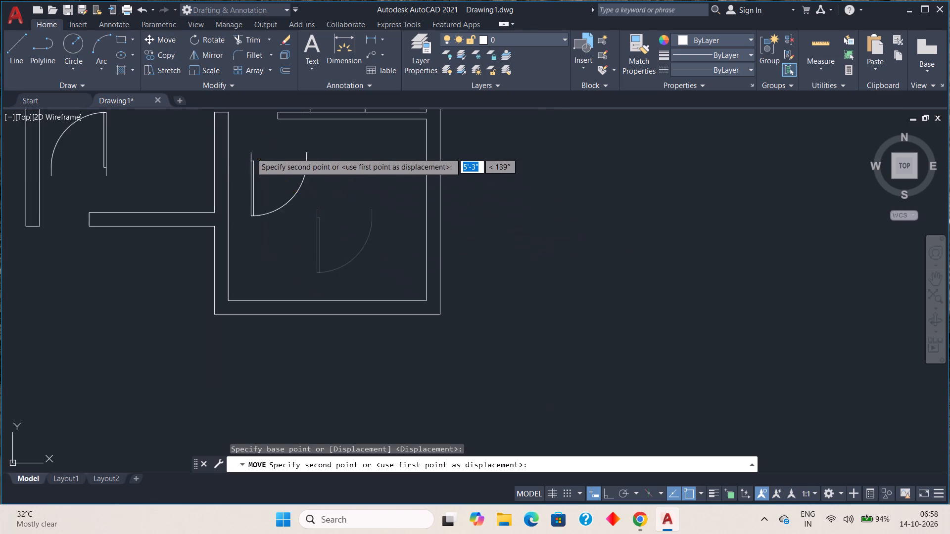
pyautogui.moveTo(248, 154); pyautogui.dragTo(283, 256, button='middle')
pyautogui.scroll(2, 278, 242)
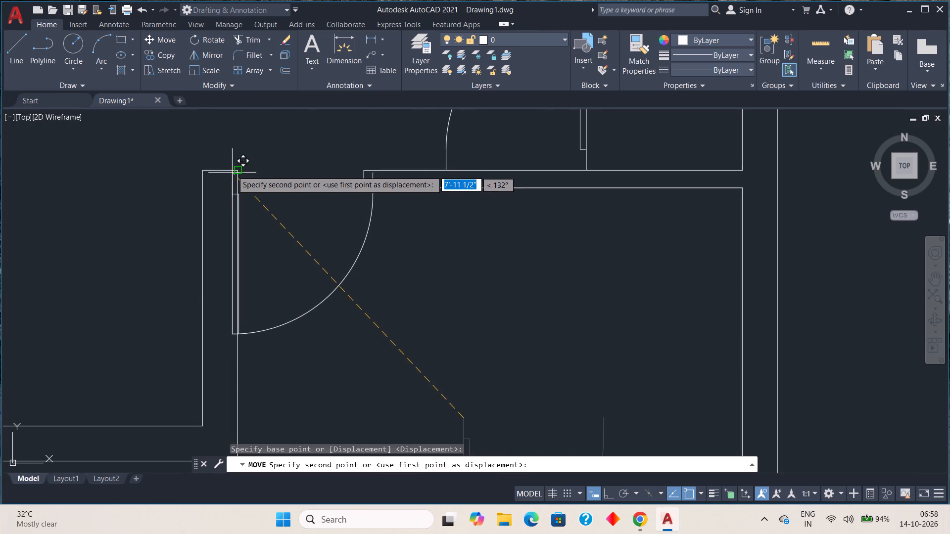
pyautogui.click(237, 172)
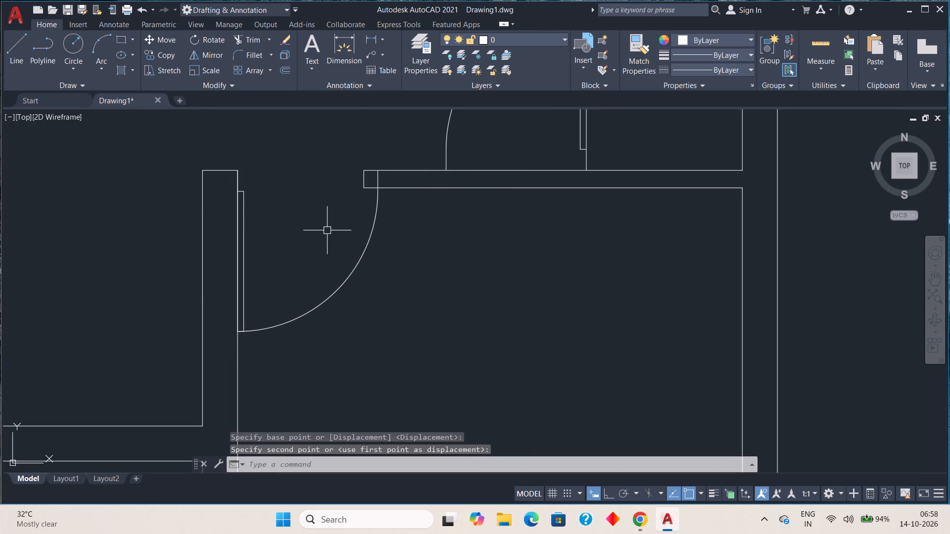
# Scale the bottom room's door down about that wall corner until its swing side meets the end of the partition across the opening.
pyautogui.click(246, 199)
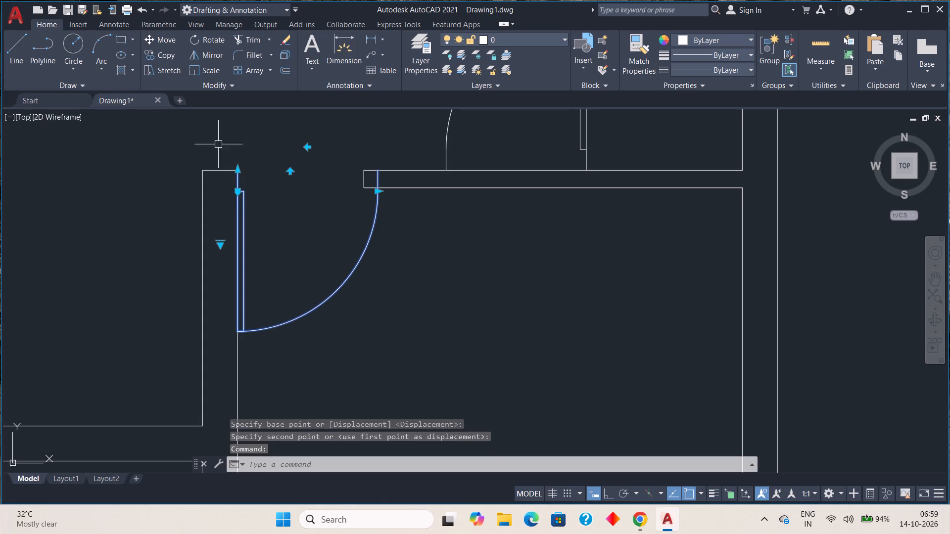
pyautogui.click(205, 73)
pyautogui.click(236, 173)
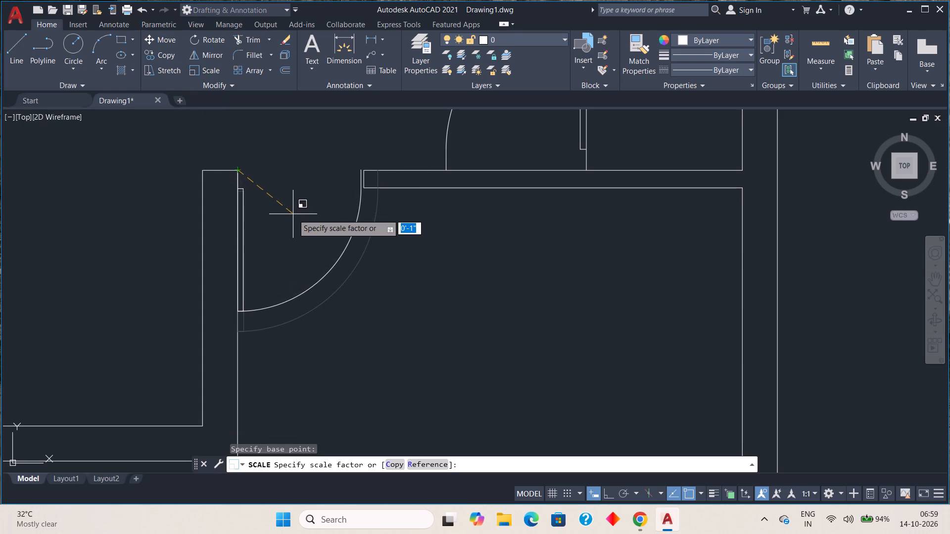
pyautogui.scroll(3, 293, 215)
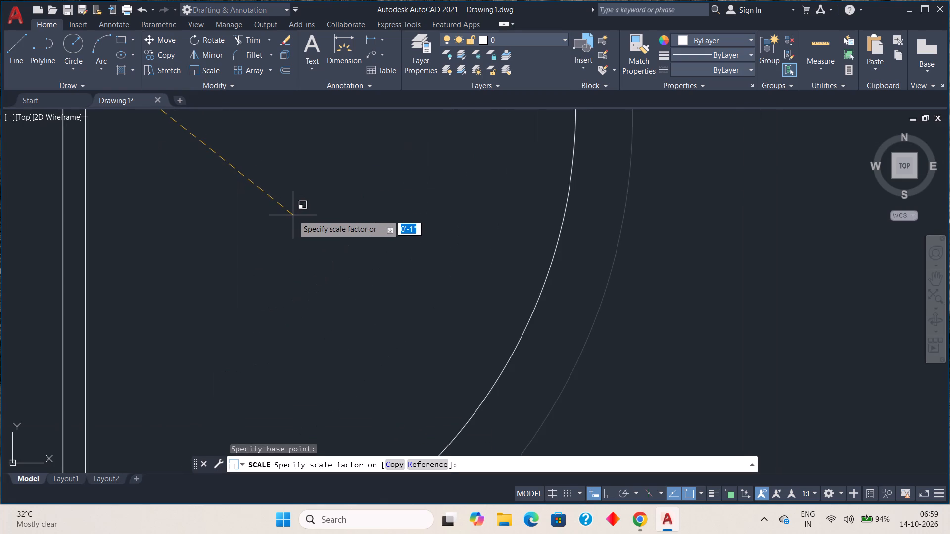
pyautogui.moveTo(293, 215); pyautogui.dragTo(282, 342, button='middle')
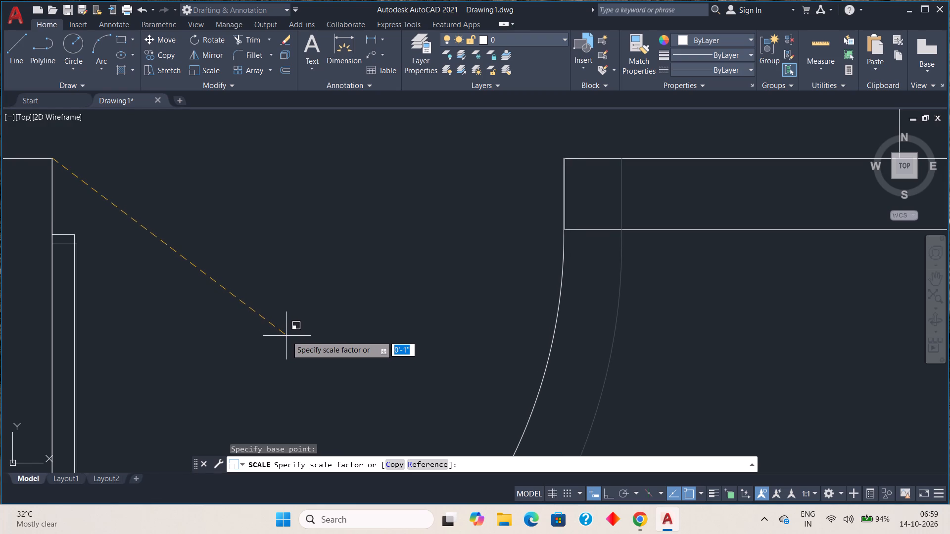
pyautogui.click(287, 336)
# Rotate the narrow room's door 90° clockwise about the lower end of its hinge-side jamb line with Ortho on, and turn Ortho back off.
pyautogui.scroll(-3, 303, 320)
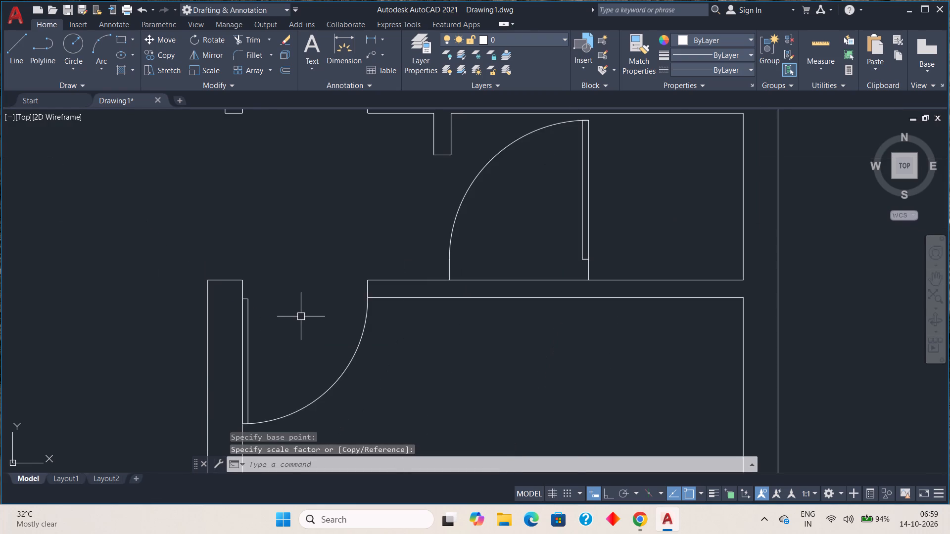
pyautogui.scroll(-1, 301, 316)
pyautogui.scroll(-1, 391, 310)
pyautogui.moveTo(397, 319); pyautogui.dragTo(350, 286, button='middle')
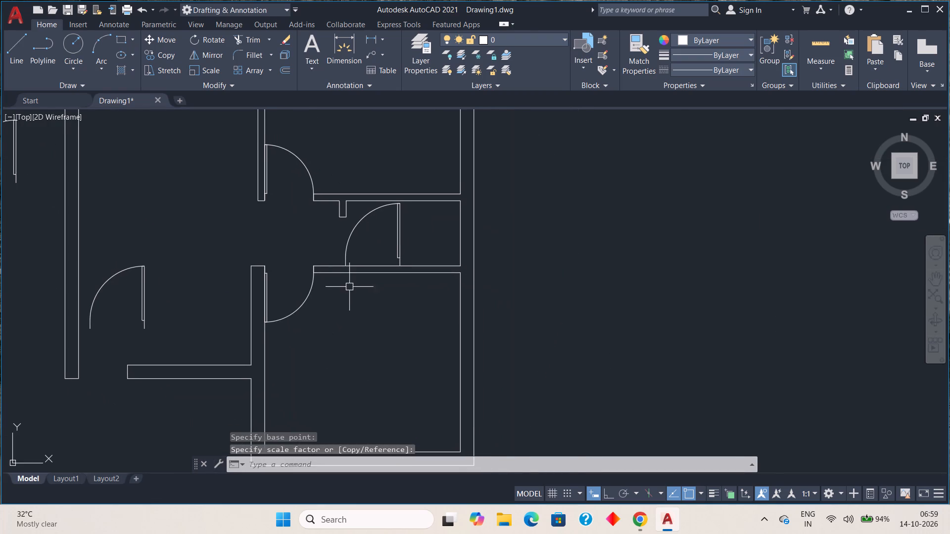
pyautogui.click(358, 220)
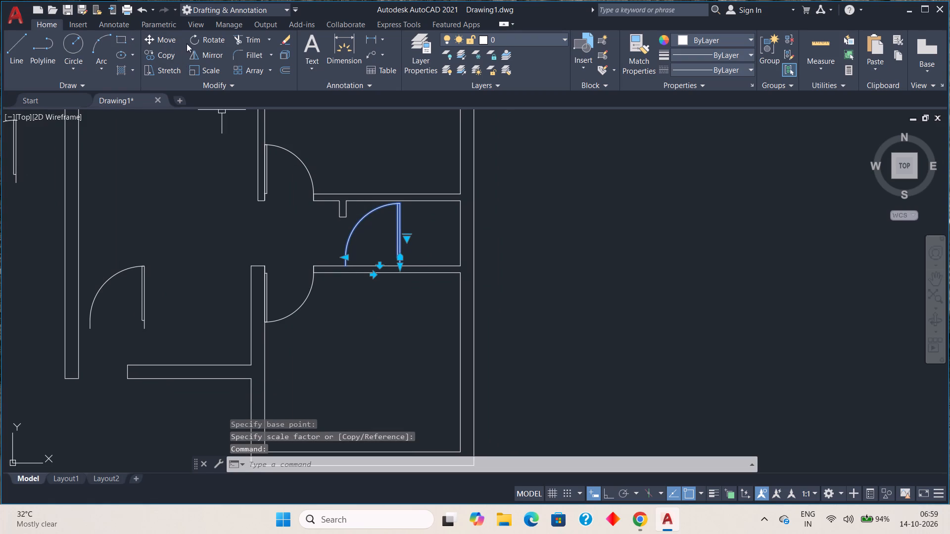
pyautogui.click(199, 42)
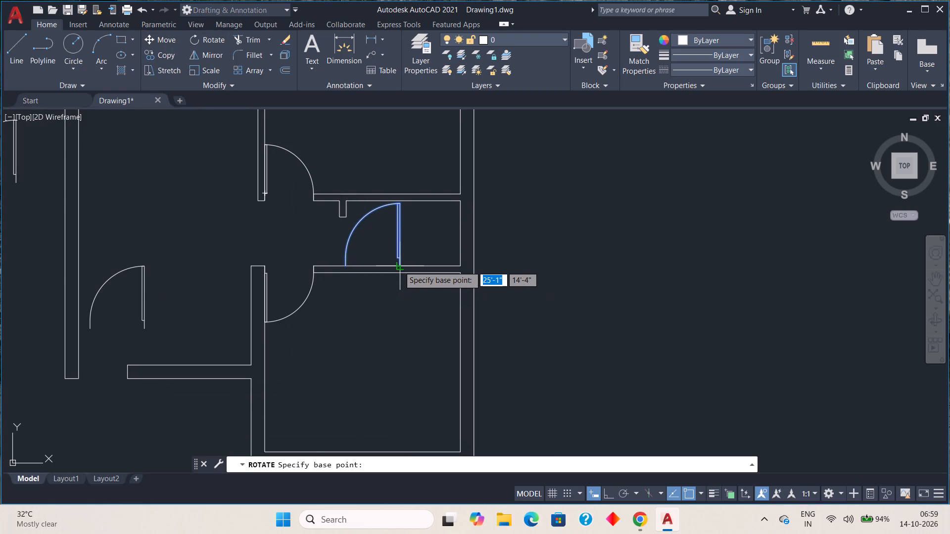
pyautogui.click(400, 265)
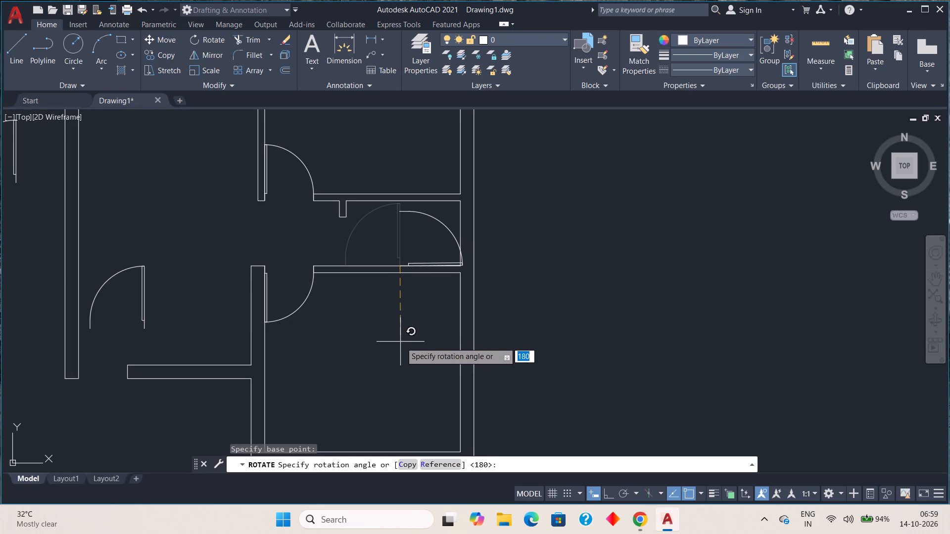
pyautogui.click(610, 500)
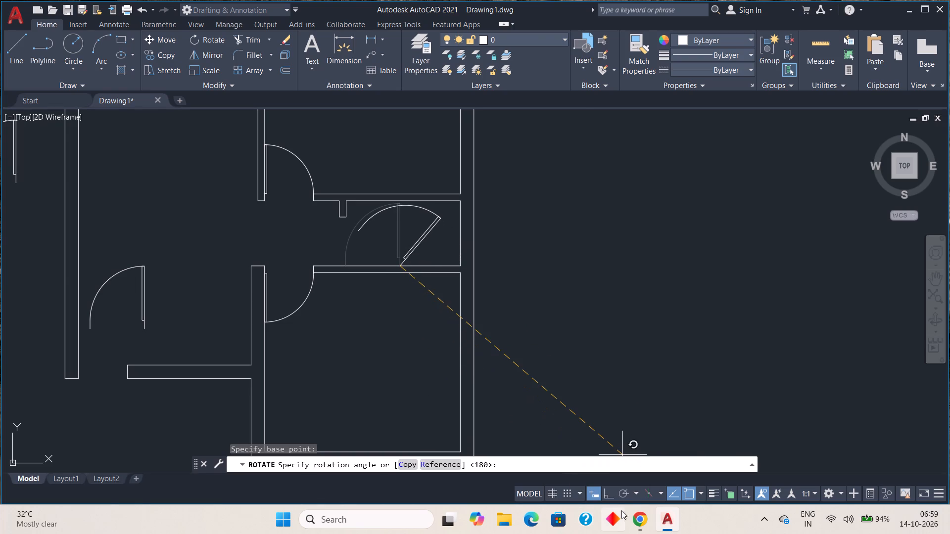
pyautogui.click(611, 494)
pyautogui.click(341, 341)
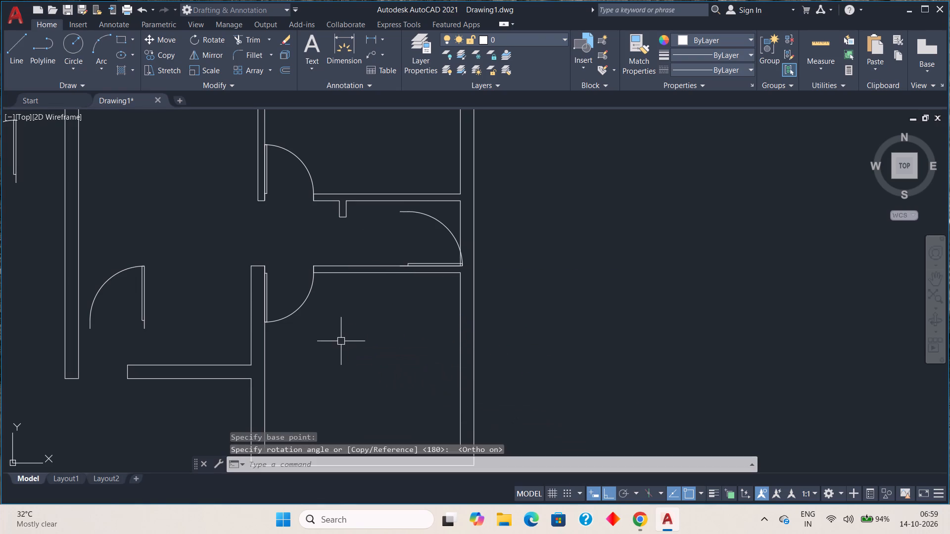
pyautogui.click(604, 491)
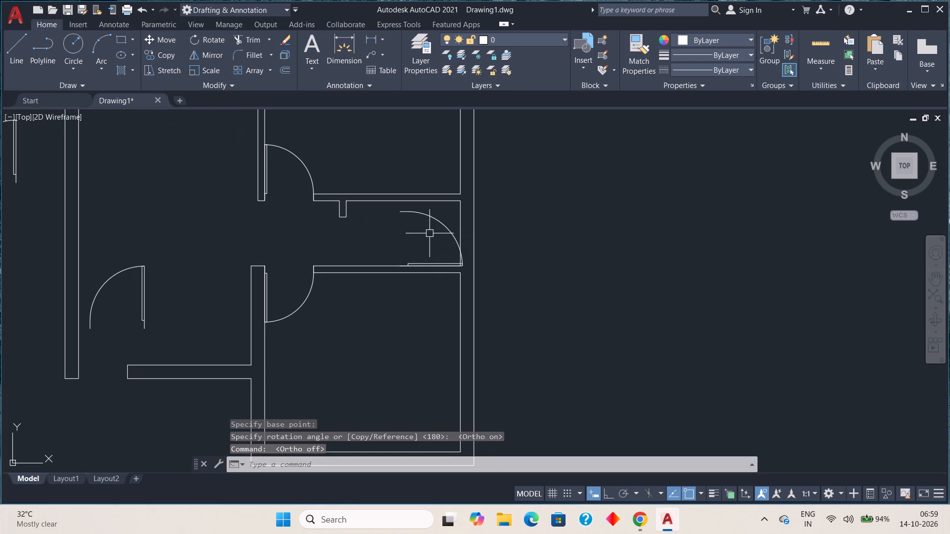
# Move the narrow room's door by the outer end of its hinge-side jamb line onto the lower wall, directly below the stub wall's left face.
pyautogui.click(429, 219)
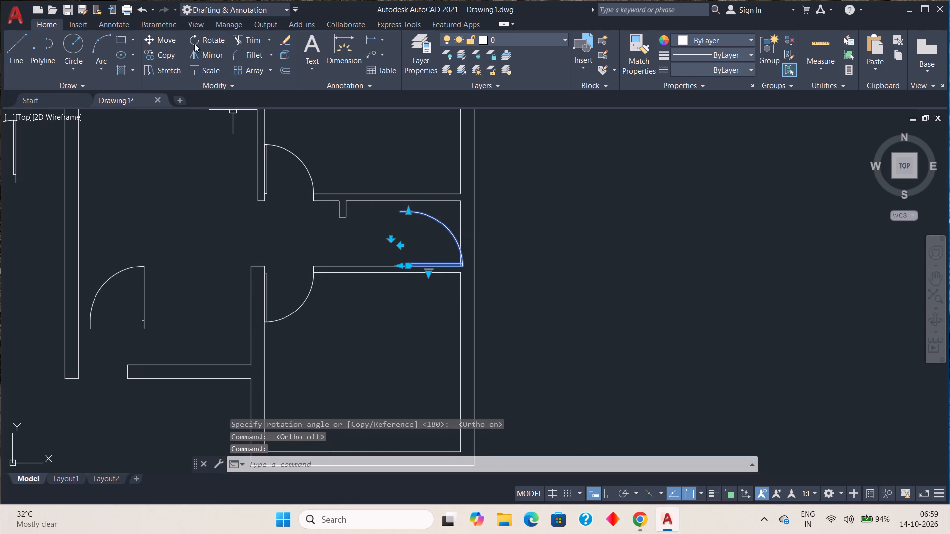
pyautogui.click(163, 40)
pyautogui.scroll(3, 412, 277)
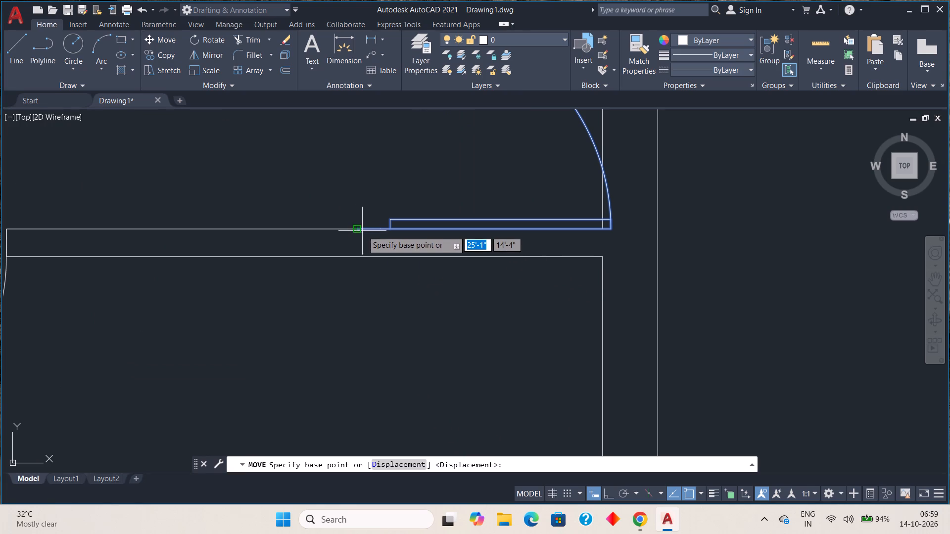
pyautogui.click(359, 228)
pyautogui.scroll(-2, 314, 241)
pyautogui.moveTo(279, 249); pyautogui.dragTo(432, 257, button='middle')
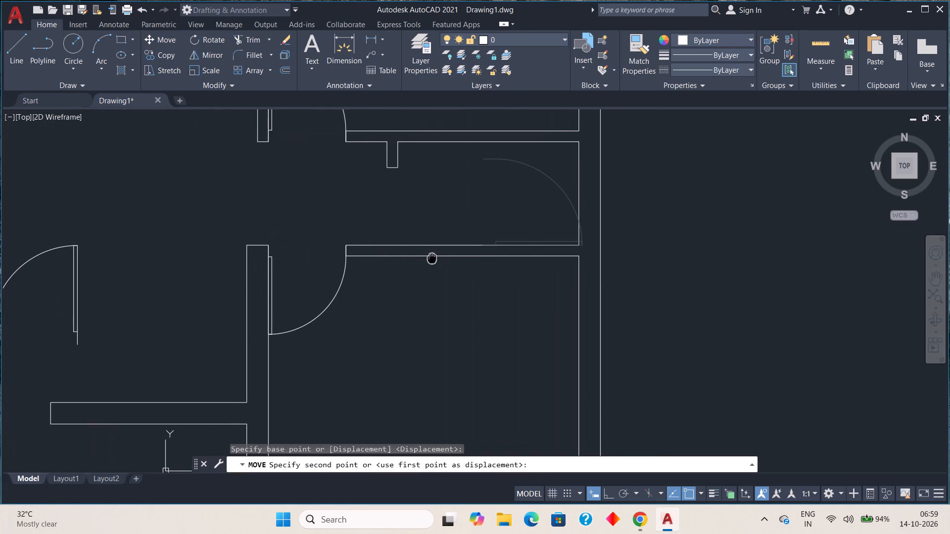
pyautogui.moveTo(432, 257); pyautogui.dragTo(432, 257, button='middle')
pyautogui.scroll(1, 392, 238)
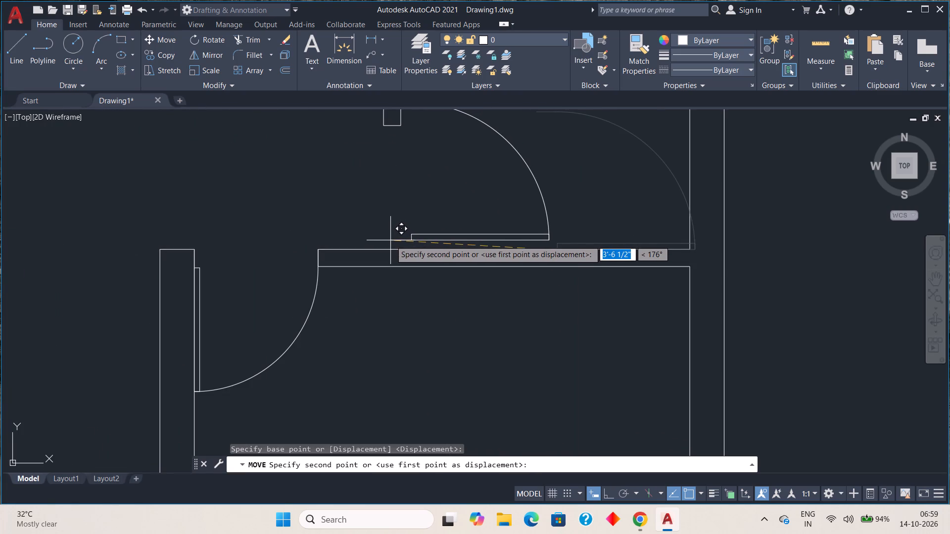
pyautogui.scroll(-1, 390, 240)
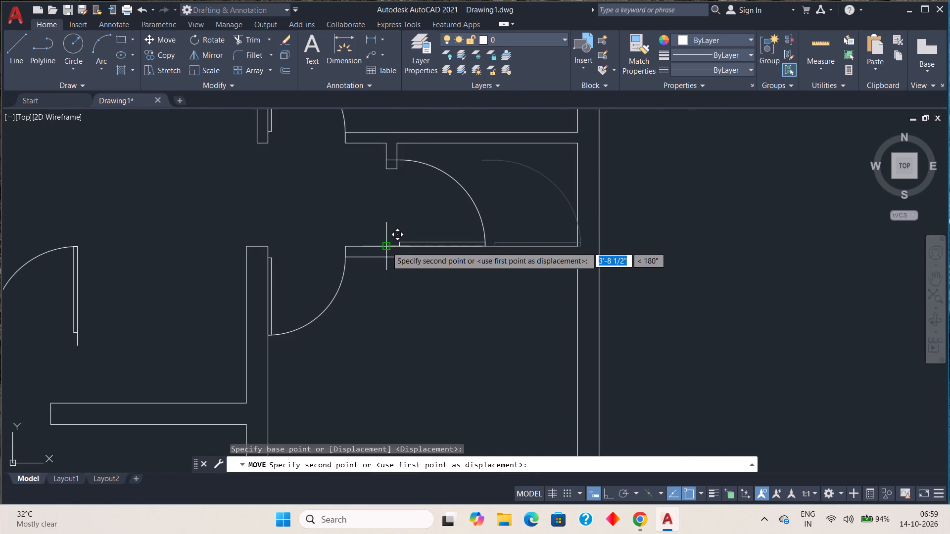
pyautogui.scroll(1, 384, 246)
pyautogui.moveTo(383, 246); pyautogui.dragTo(375, 312, button='middle')
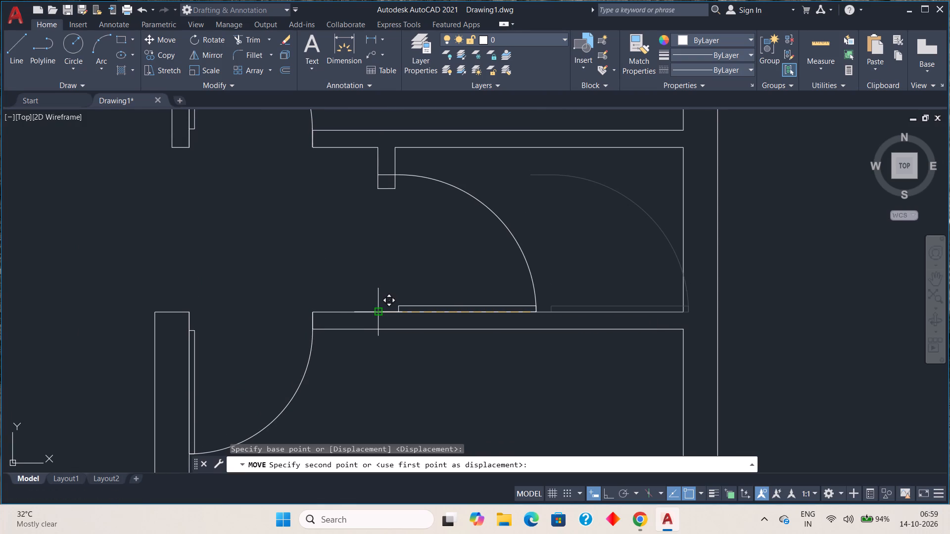
pyautogui.click(378, 310)
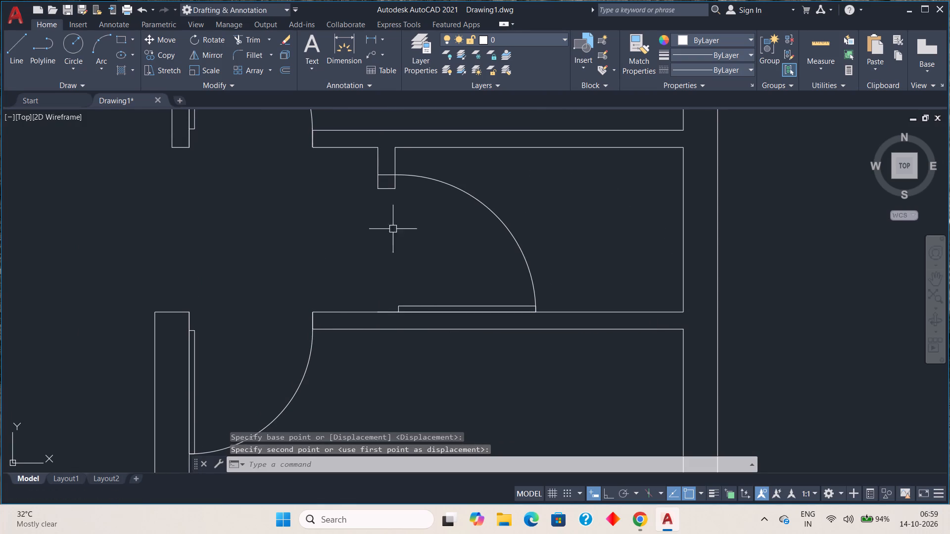
# Scale the narrow room's door down about its hinge-side jamb end until its swing side meets the stub wall's end.
pyautogui.click(448, 187)
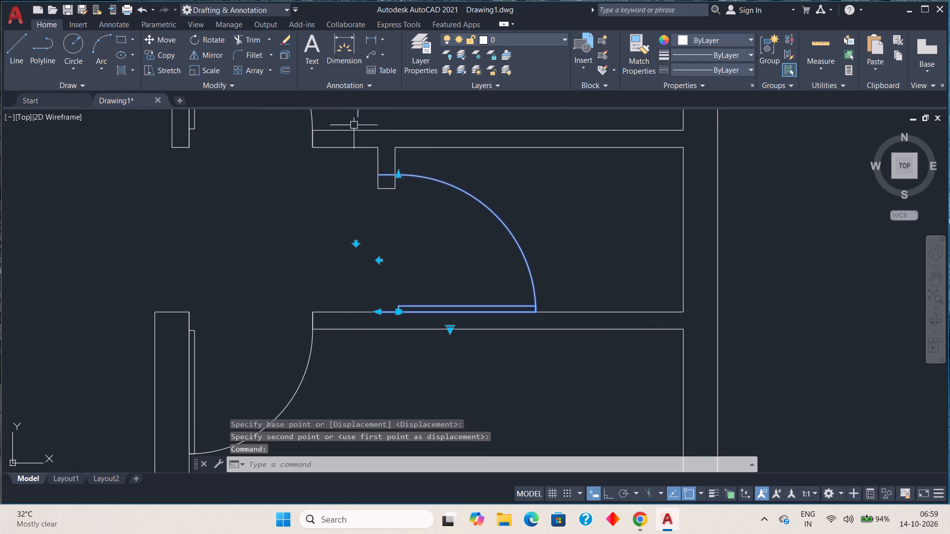
pyautogui.click(213, 65)
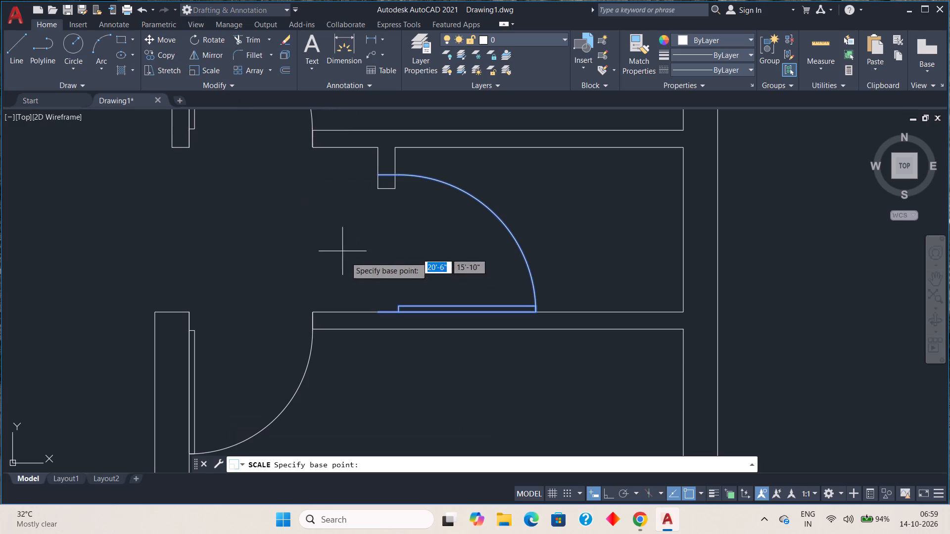
pyautogui.click(380, 314)
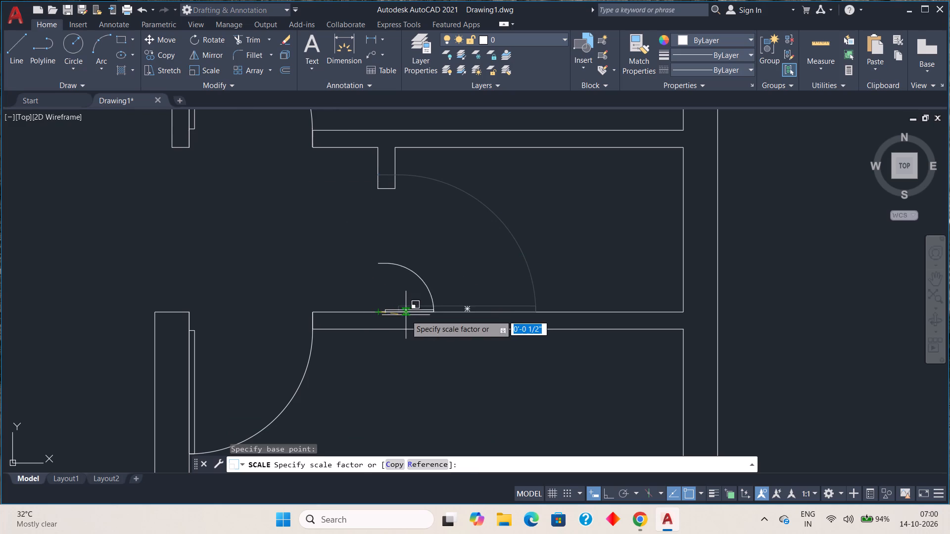
pyautogui.scroll(1, 437, 320)
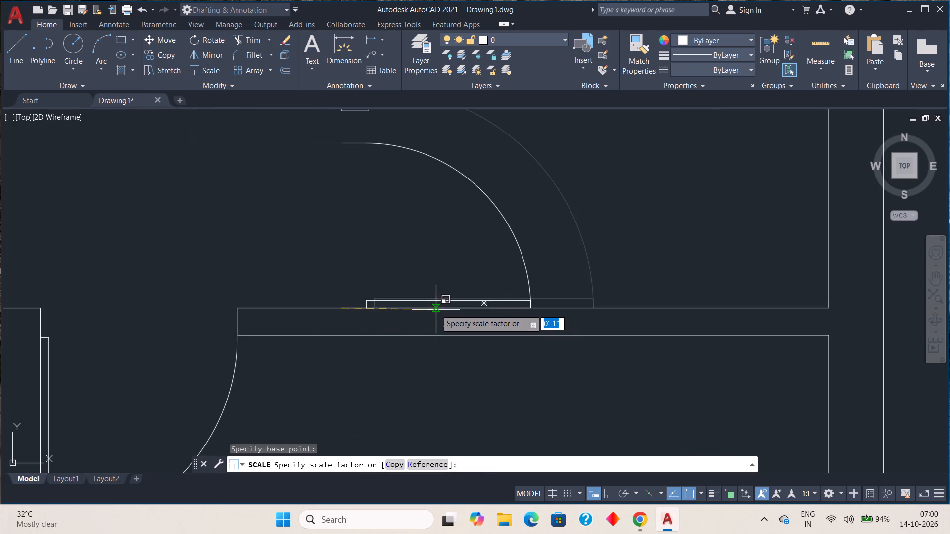
pyautogui.moveTo(436, 310); pyautogui.dragTo(458, 402, button='middle')
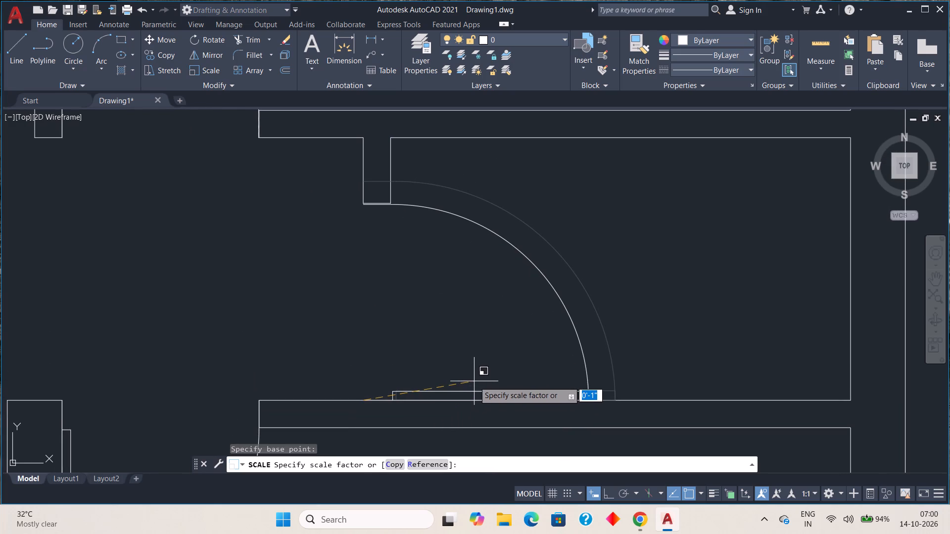
pyautogui.scroll(1, 475, 379)
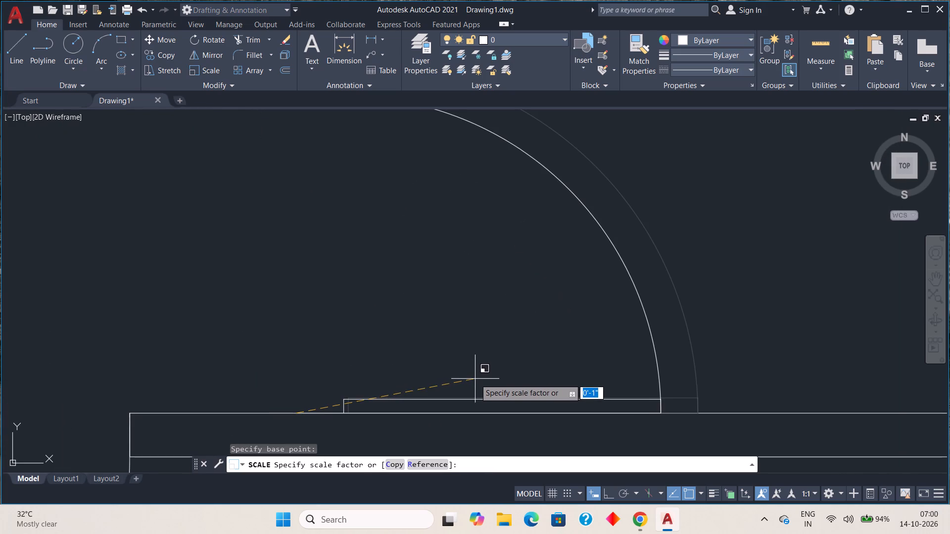
pyautogui.moveTo(472, 375); pyautogui.dragTo(488, 472, button='middle')
pyautogui.scroll(1, 488, 472)
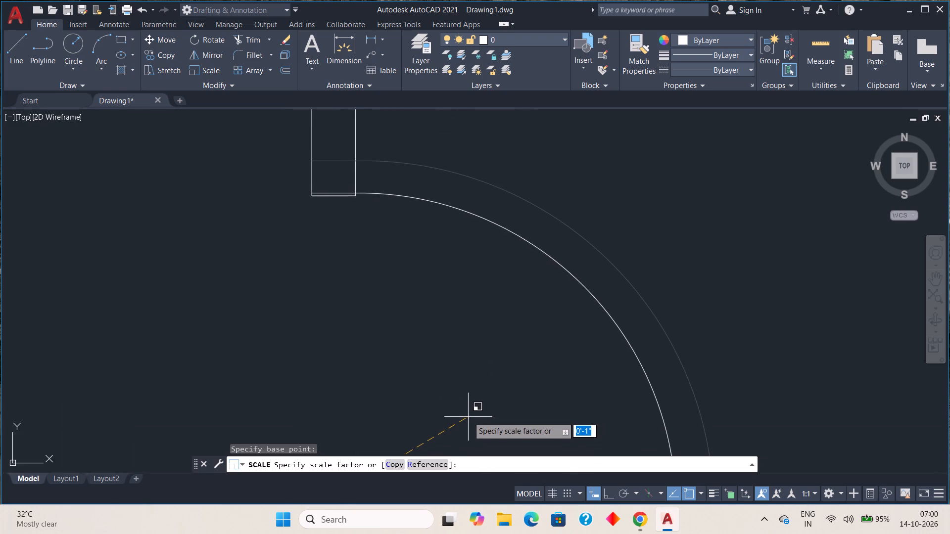
pyautogui.click(469, 420)
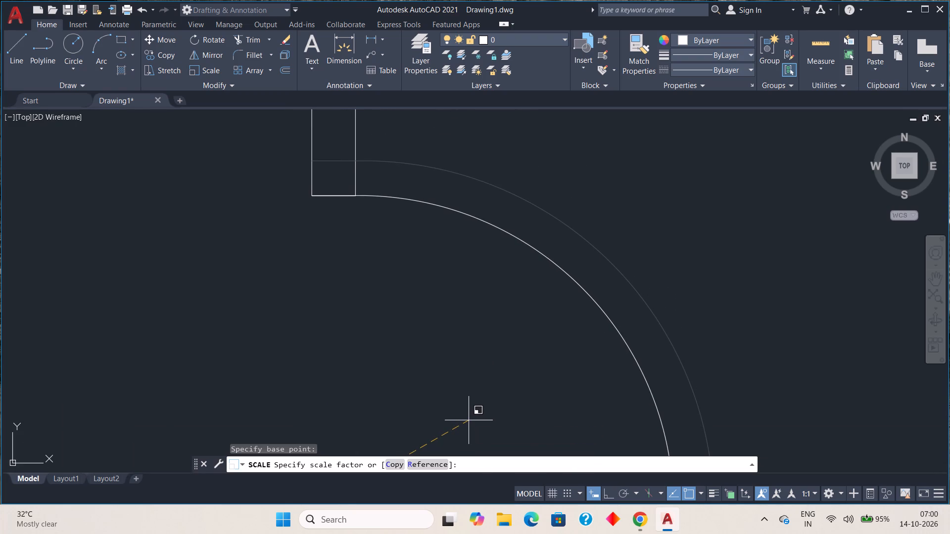
# Move the upper-right small room's door by its jamb line's lower end onto the right wall's inner face, level with the partition's lower edge.
pyautogui.scroll(-5, 486, 400)
pyautogui.moveTo(506, 380); pyautogui.dragTo(503, 283, button='middle')
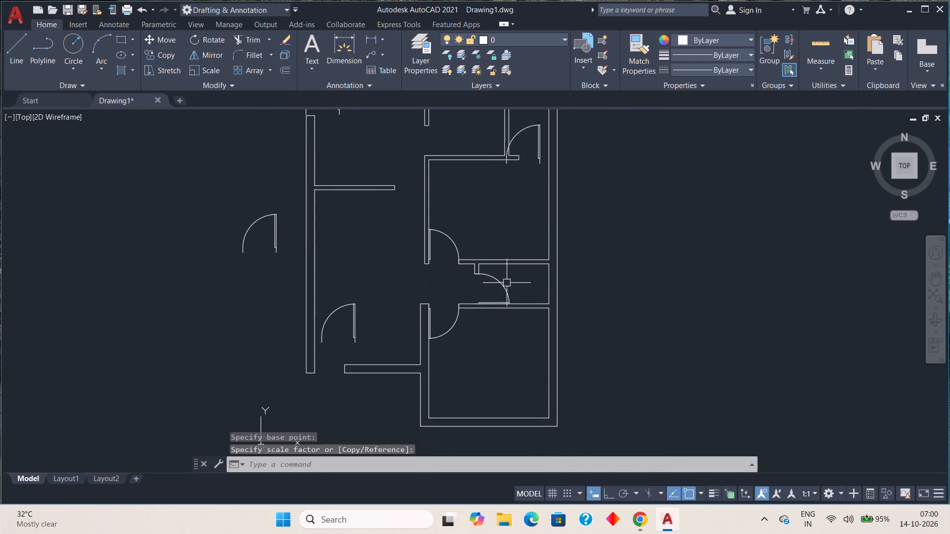
pyautogui.moveTo(521, 219); pyautogui.dragTo(420, 354, button='middle')
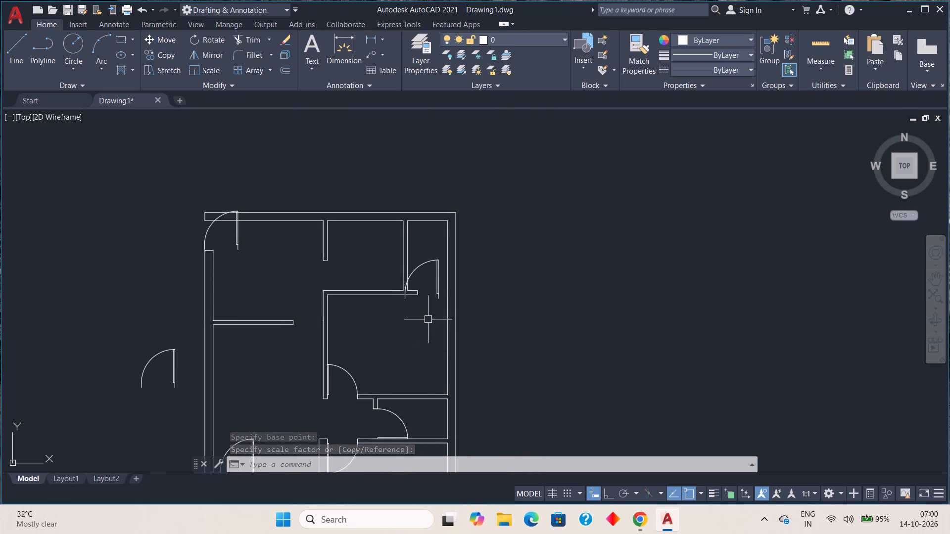
pyautogui.moveTo(434, 316); pyautogui.dragTo(435, 329, button='middle')
pyautogui.scroll(2, 435, 315)
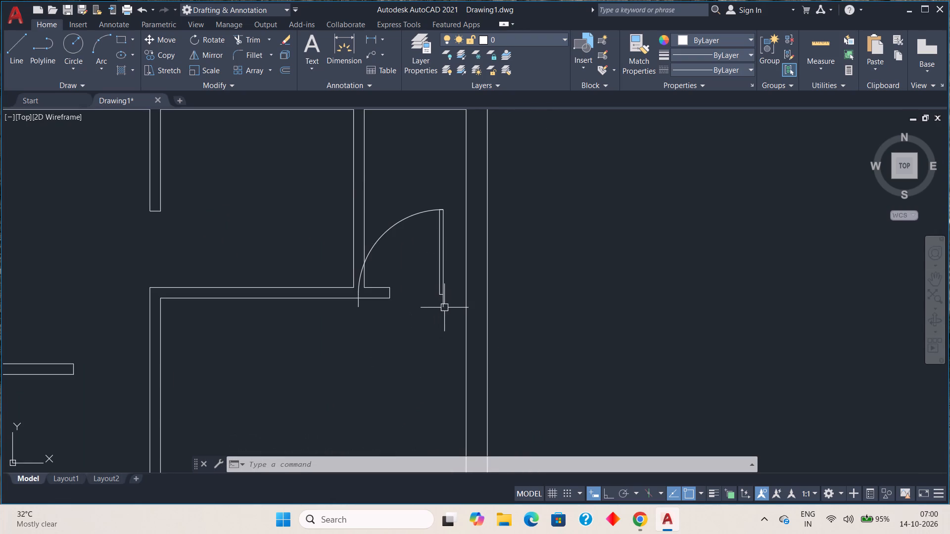
pyautogui.scroll(1, 444, 307)
pyautogui.click(441, 280)
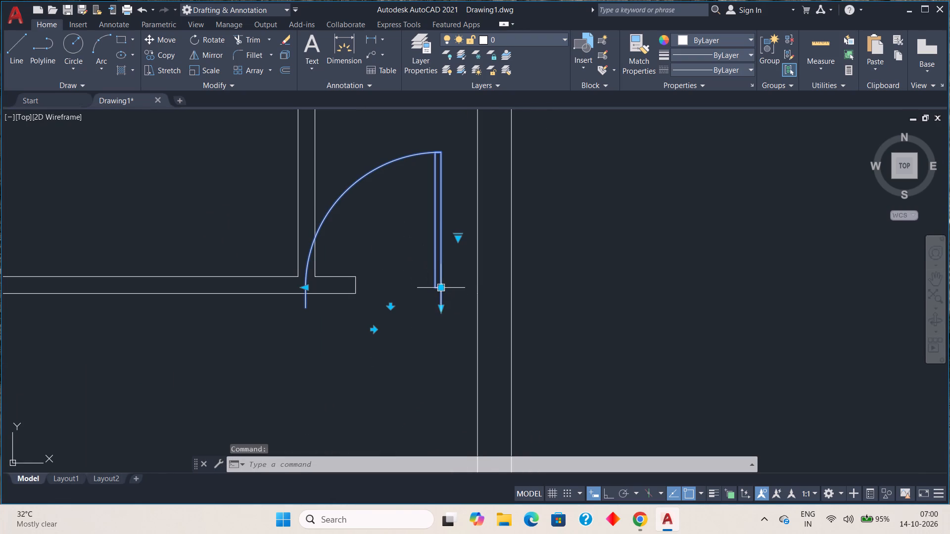
pyautogui.click(442, 288)
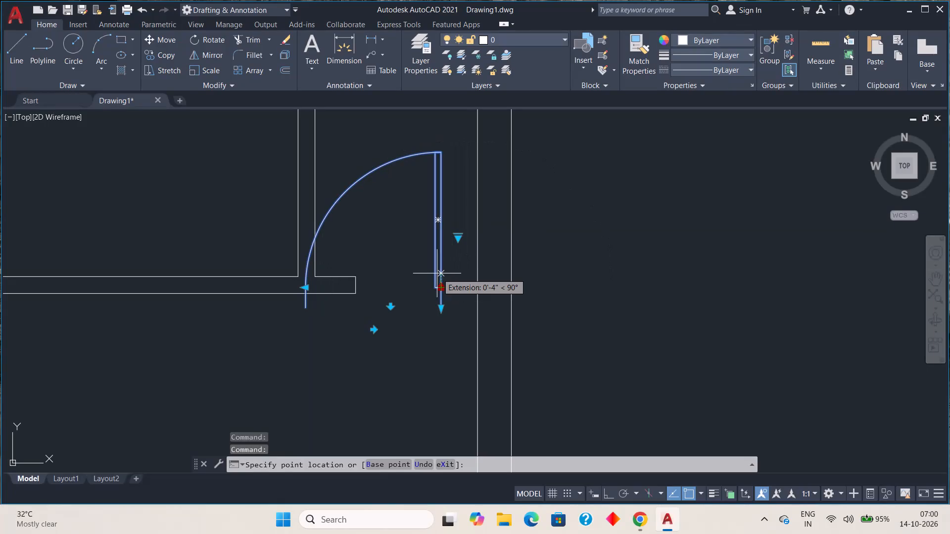
pyautogui.press('Escape')
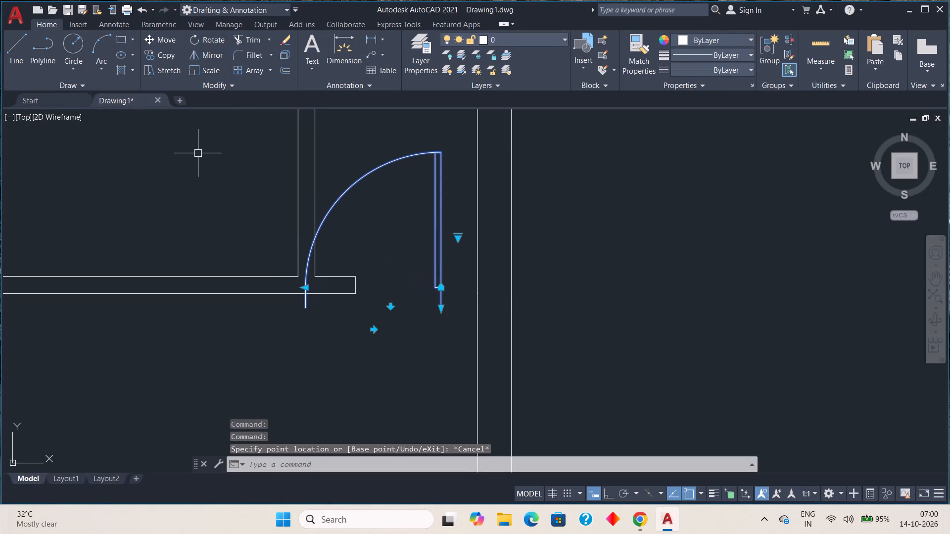
pyautogui.click(169, 40)
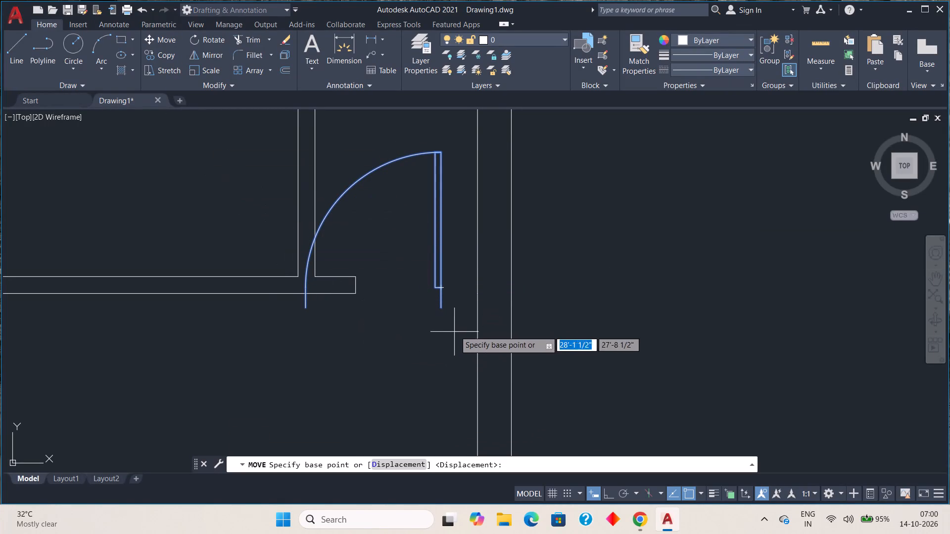
pyautogui.click(444, 310)
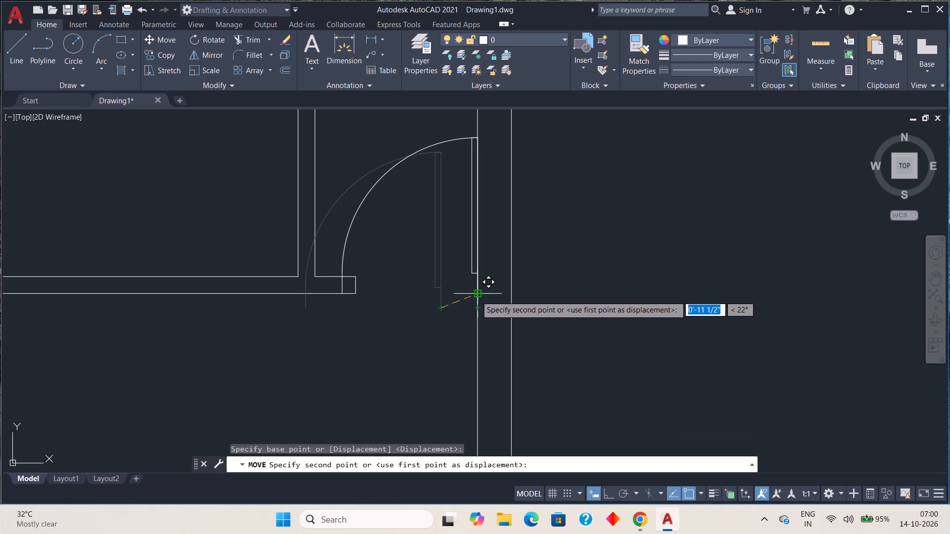
pyautogui.click(476, 296)
pyautogui.press('Escape')
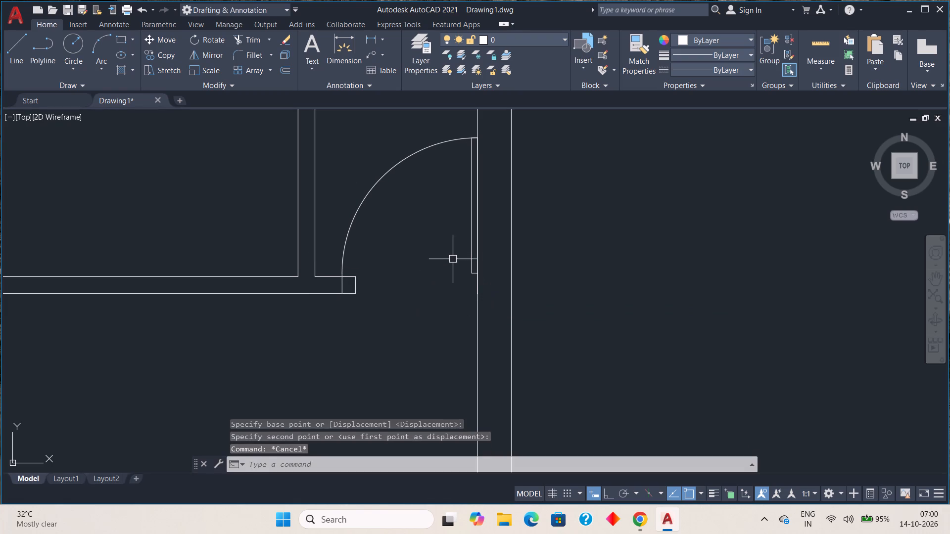
# Scale the upper-right small room's door down about its jamb line's lower end until its swing side meets the partition's end.
pyautogui.click(469, 247)
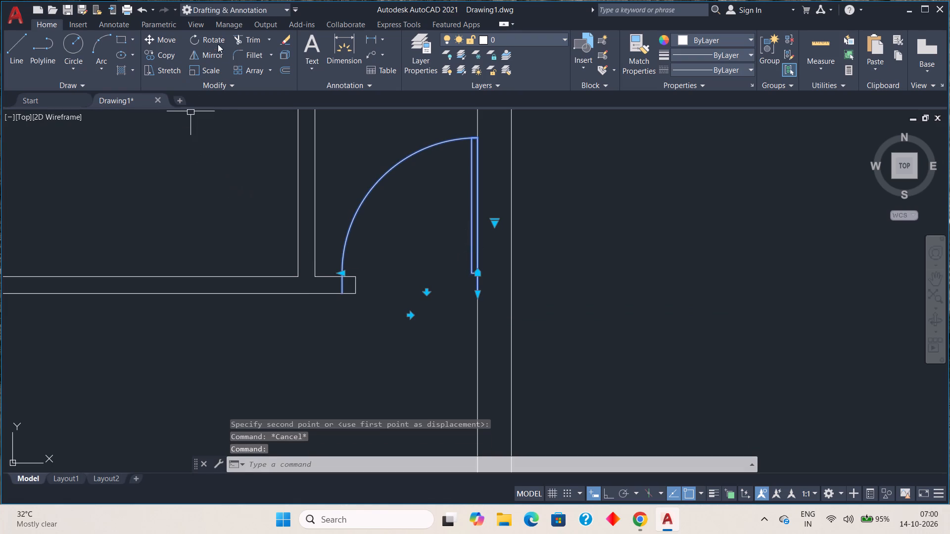
pyautogui.click(207, 67)
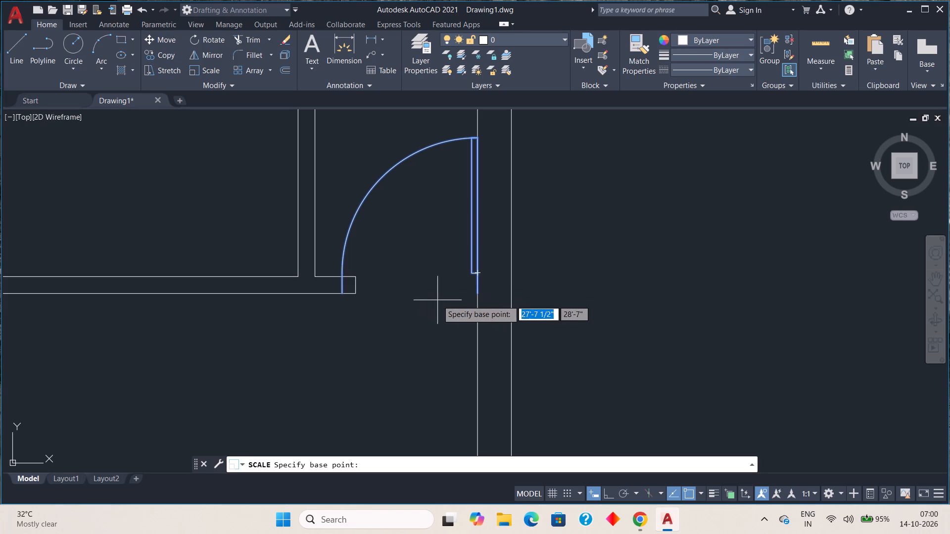
pyautogui.click(479, 293)
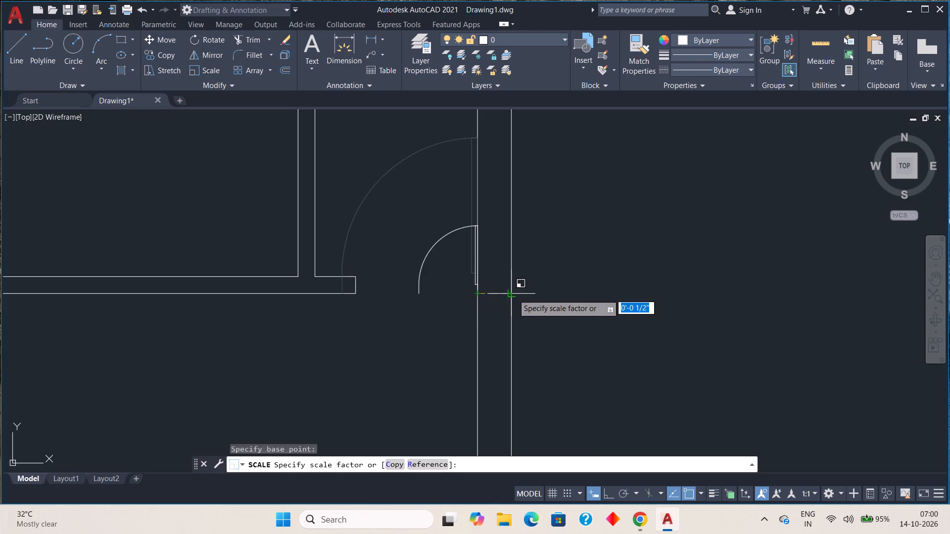
pyautogui.click(547, 304)
pyautogui.scroll(3, 364, 284)
pyautogui.scroll(-1, 366, 283)
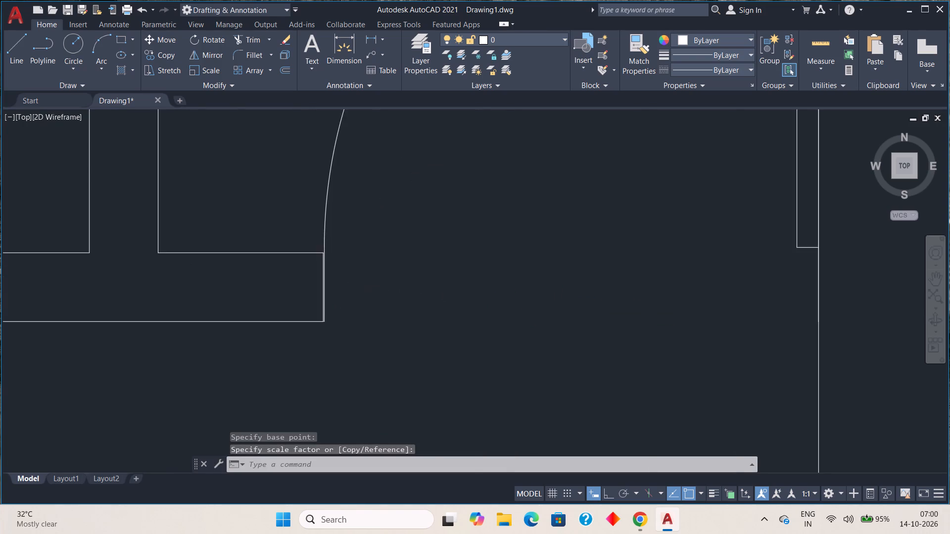
# Rotate the door at the plan's upper-left opening by 90° about its jamb line's lower end, with Ortho on.
pyautogui.scroll(-5, 366, 283)
pyautogui.moveTo(271, 256); pyautogui.dragTo(551, 207, button='middle')
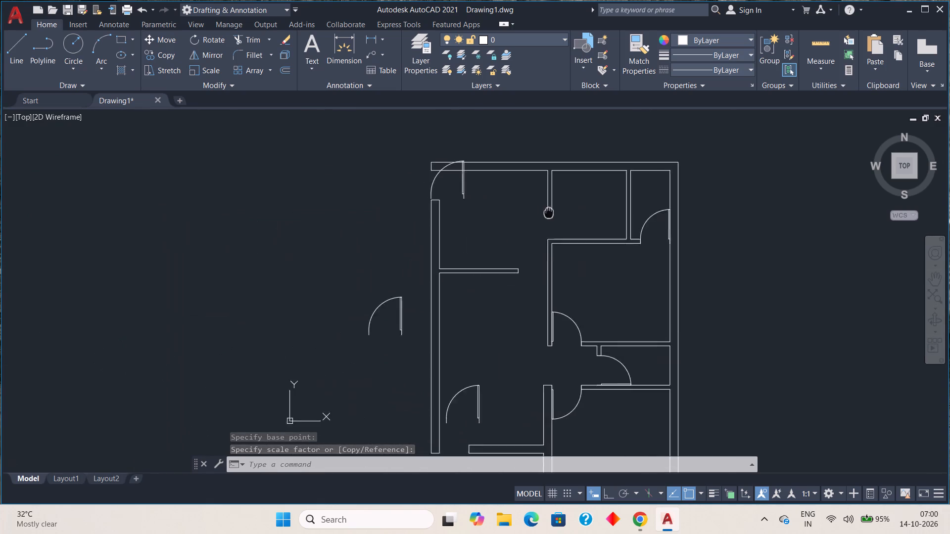
pyautogui.moveTo(551, 207); pyautogui.dragTo(561, 181, button='middle')
pyautogui.moveTo(530, 353); pyautogui.dragTo(524, 232, button='middle')
pyautogui.scroll(2, 476, 272)
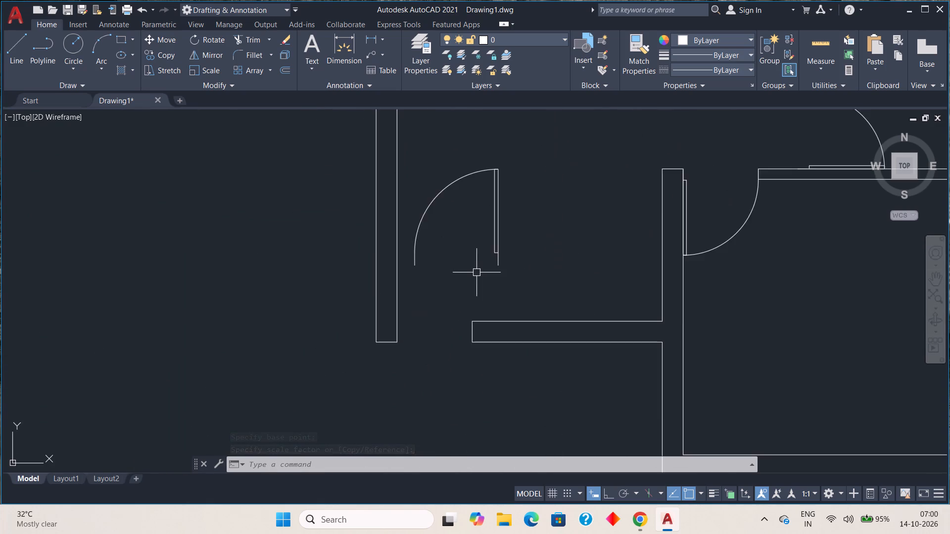
pyautogui.scroll(-2, 476, 272)
pyautogui.moveTo(517, 215); pyautogui.dragTo(504, 377, button='middle')
pyautogui.moveTo(488, 238); pyautogui.dragTo(492, 311, button='middle')
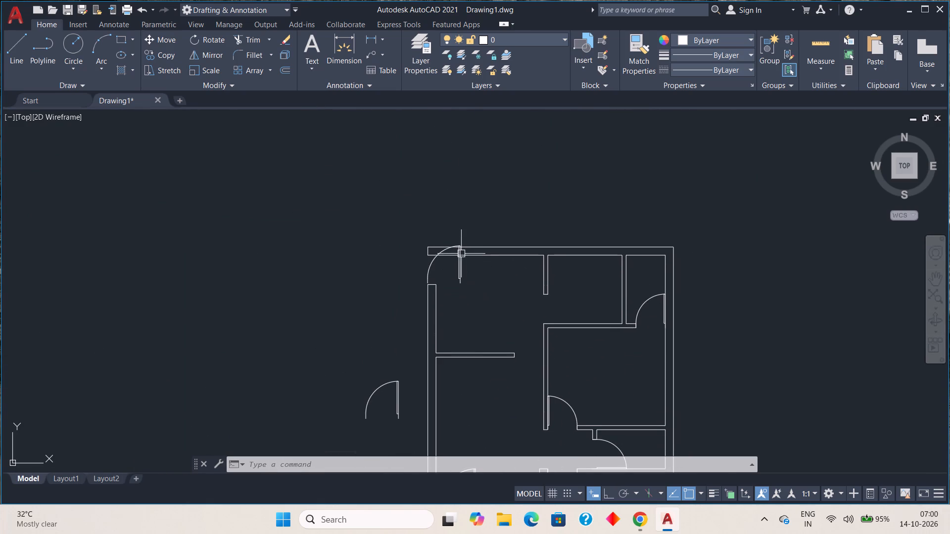
pyautogui.click(459, 261)
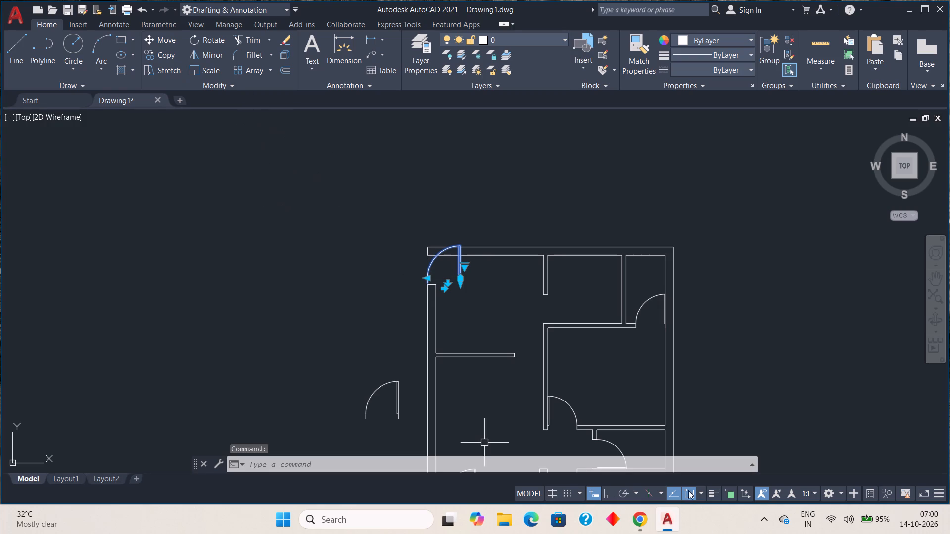
pyautogui.click(609, 491)
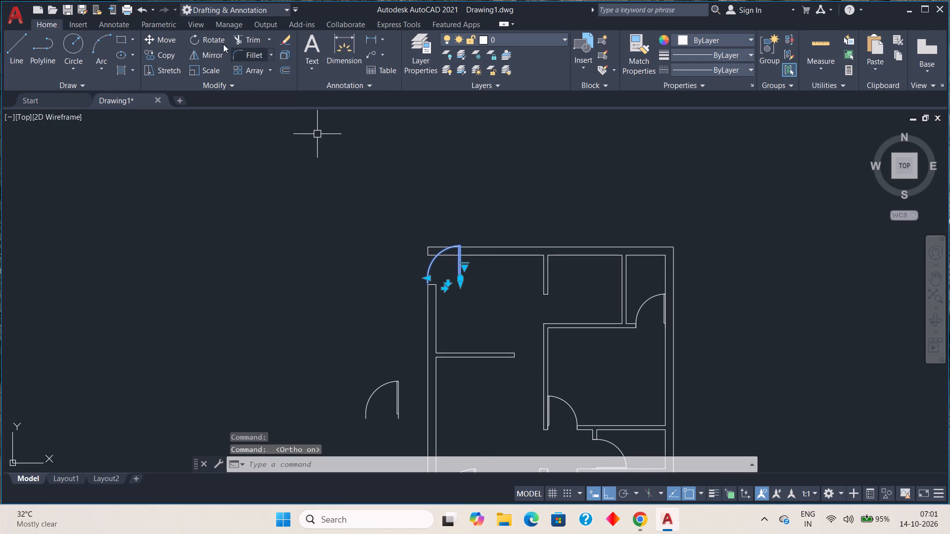
pyautogui.click(203, 42)
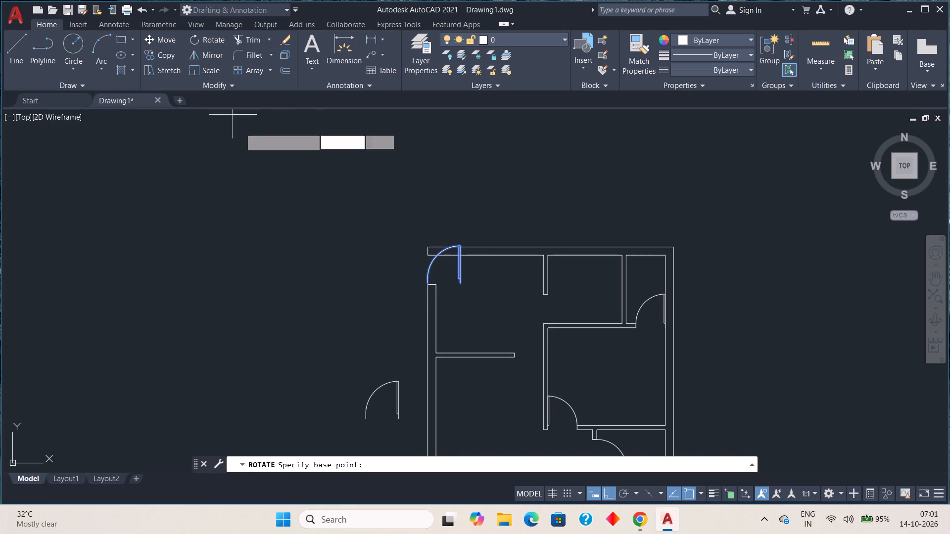
pyautogui.click(464, 283)
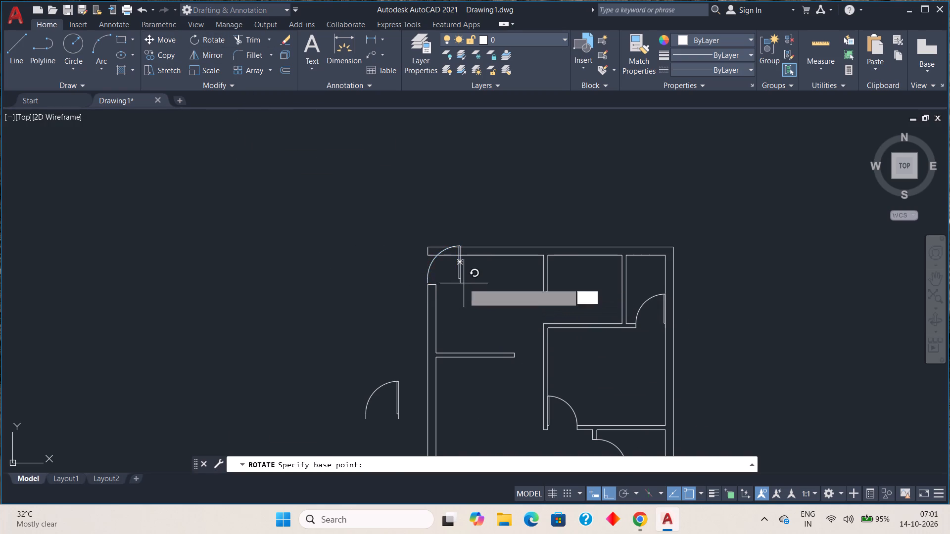
pyautogui.click(431, 189)
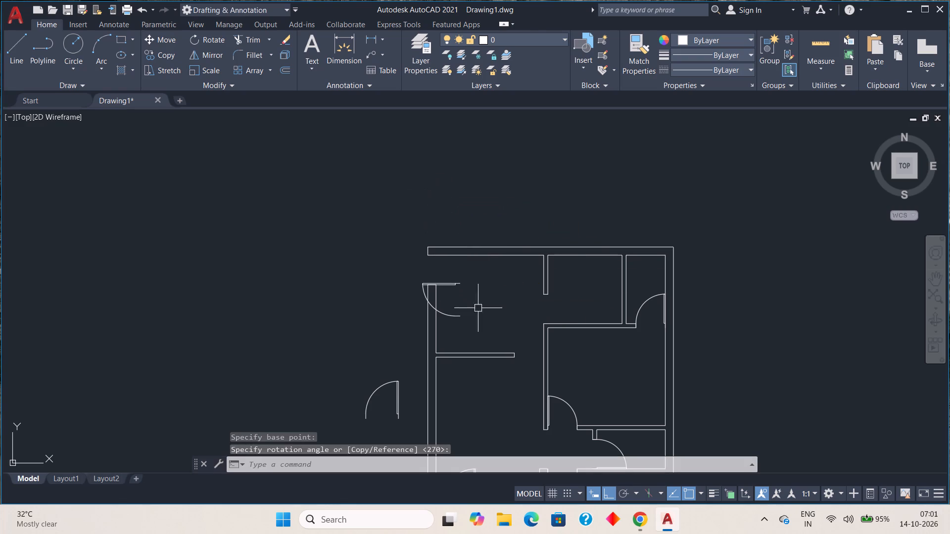
# Move the rotated door outside the plan's left wall and flip it horizontally so its hinge side faces left.
pyautogui.click(449, 282)
pyautogui.click(454, 282)
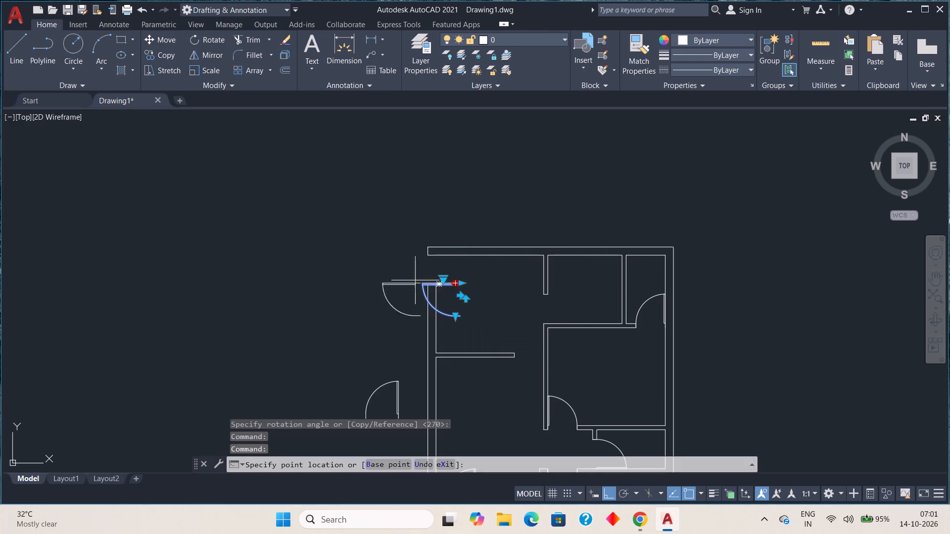
pyautogui.click(326, 274)
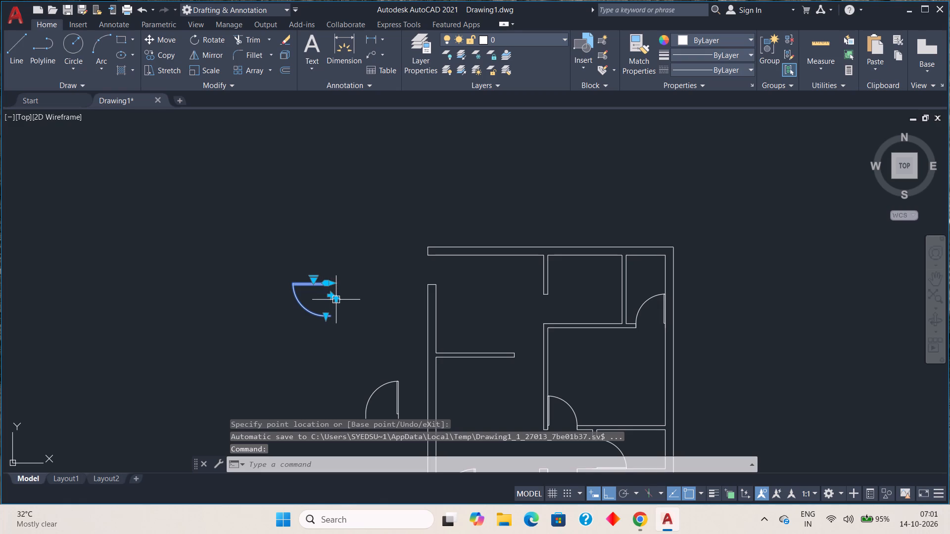
pyautogui.press('Escape')
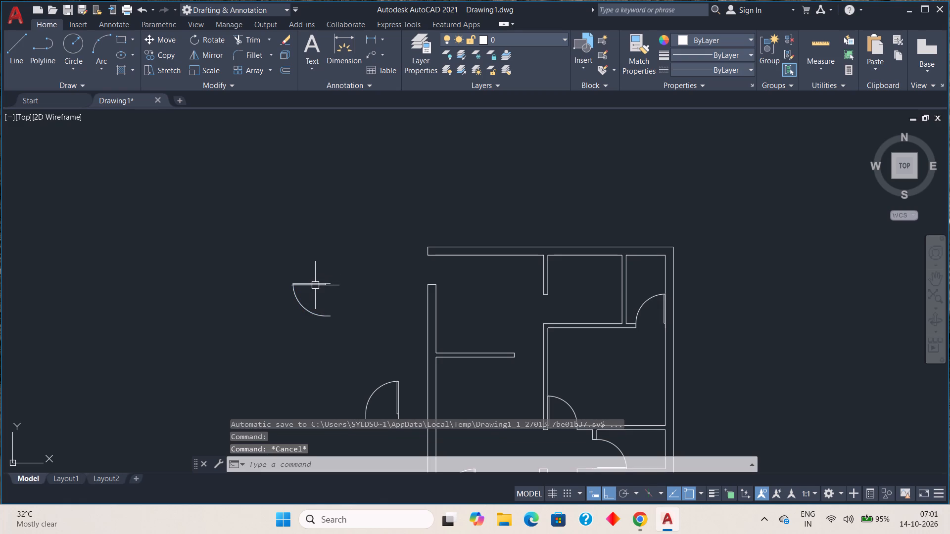
pyautogui.click(315, 285)
pyautogui.click(331, 296)
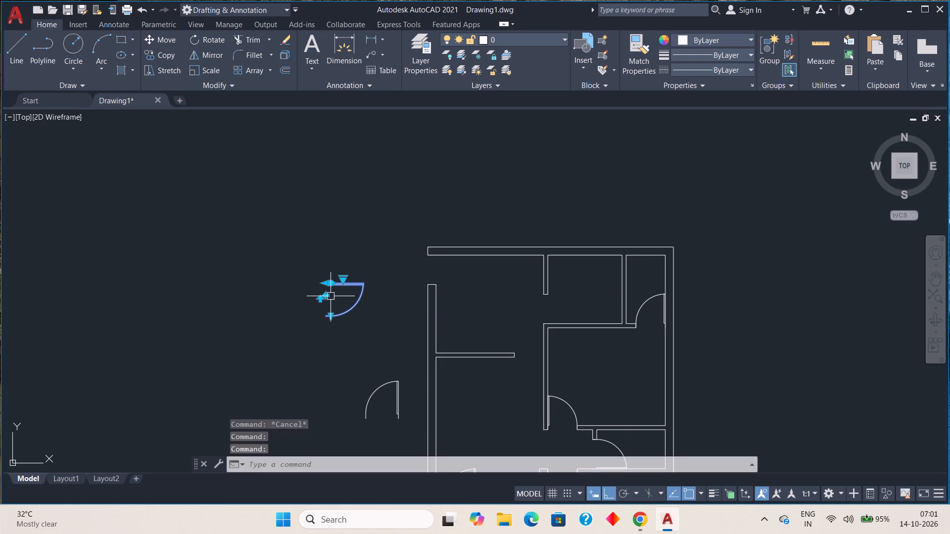
pyautogui.press('Escape')
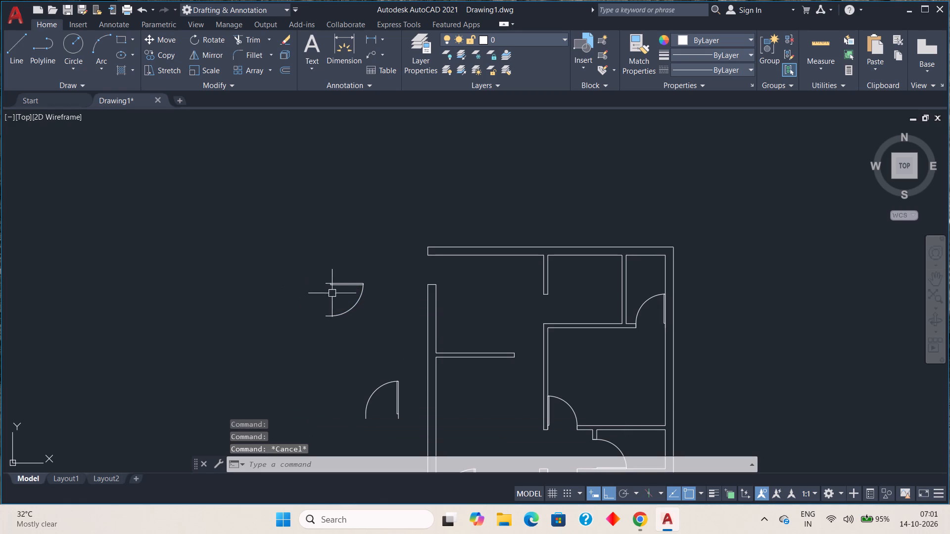
# Move the flipped door by its hinge-side jamb line's outer end onto the top wall's lower-left corner, with Ortho off.
pyautogui.click(344, 282)
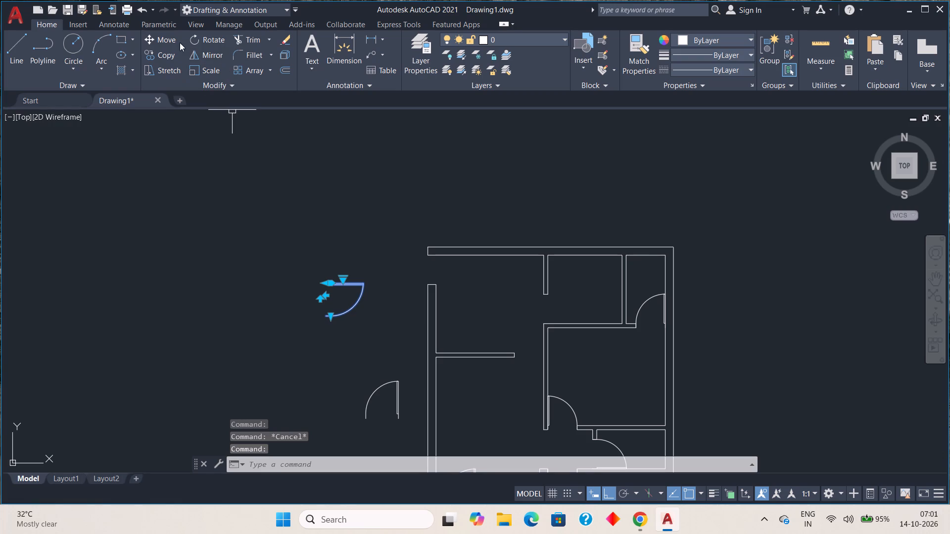
pyautogui.click(158, 41)
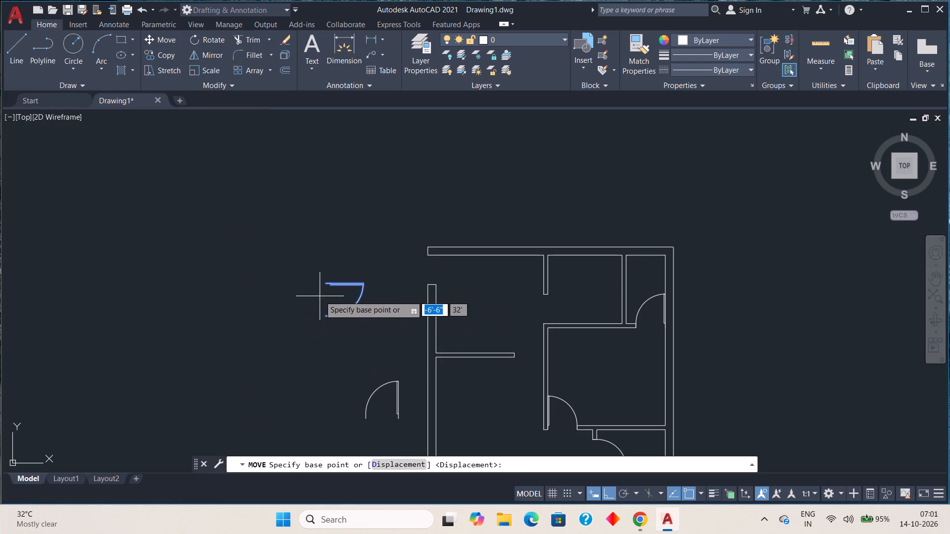
pyautogui.scroll(6, 320, 295)
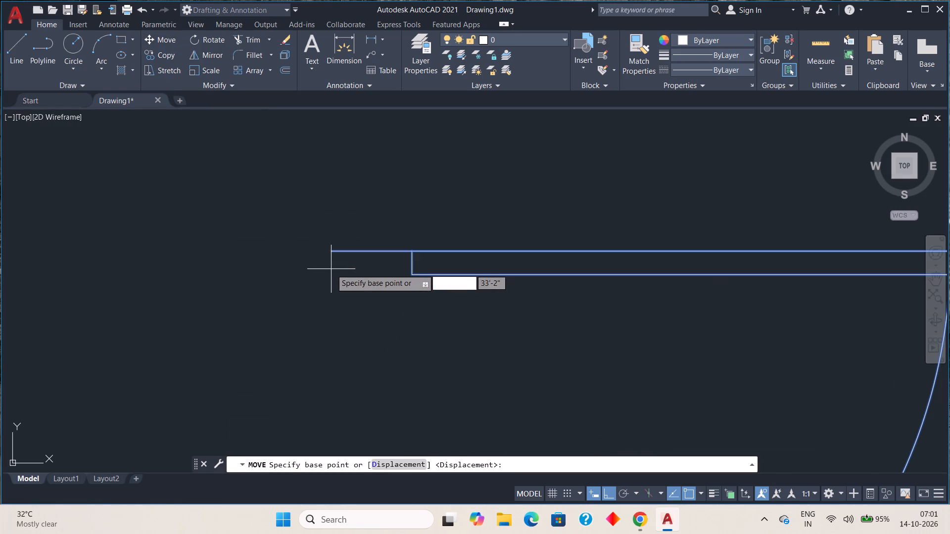
pyautogui.click(334, 253)
pyautogui.scroll(-2, 497, 262)
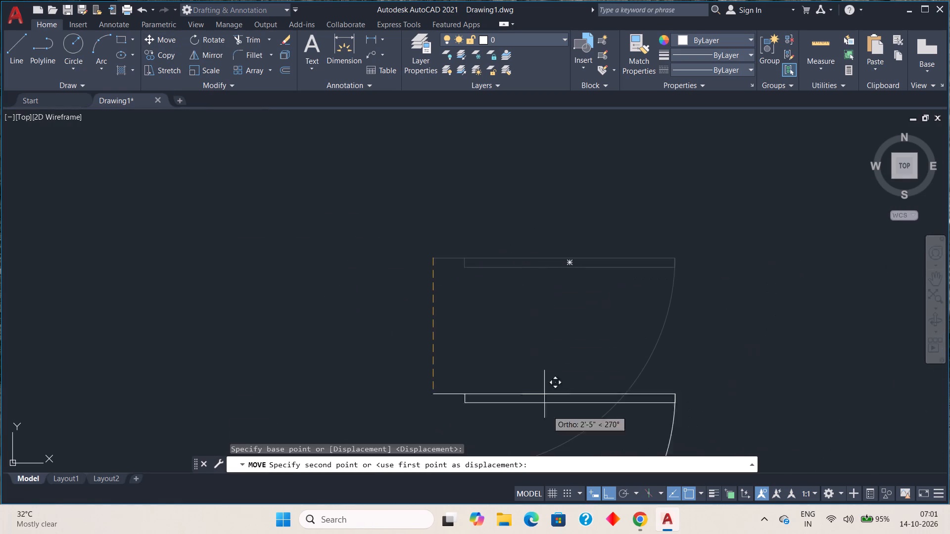
pyautogui.click(613, 489)
pyautogui.scroll(-4, 644, 314)
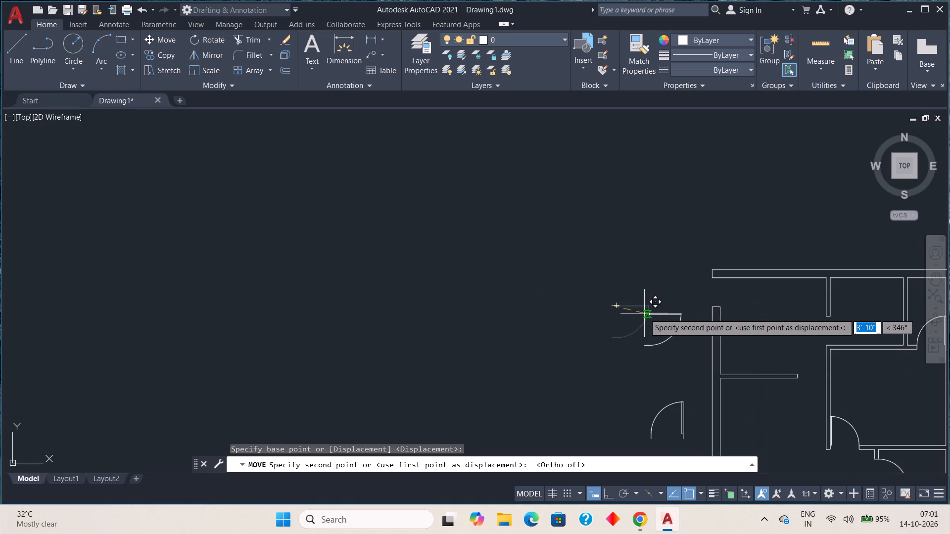
pyautogui.moveTo(654, 309); pyautogui.dragTo(380, 370, button='middle')
pyautogui.scroll(3, 446, 350)
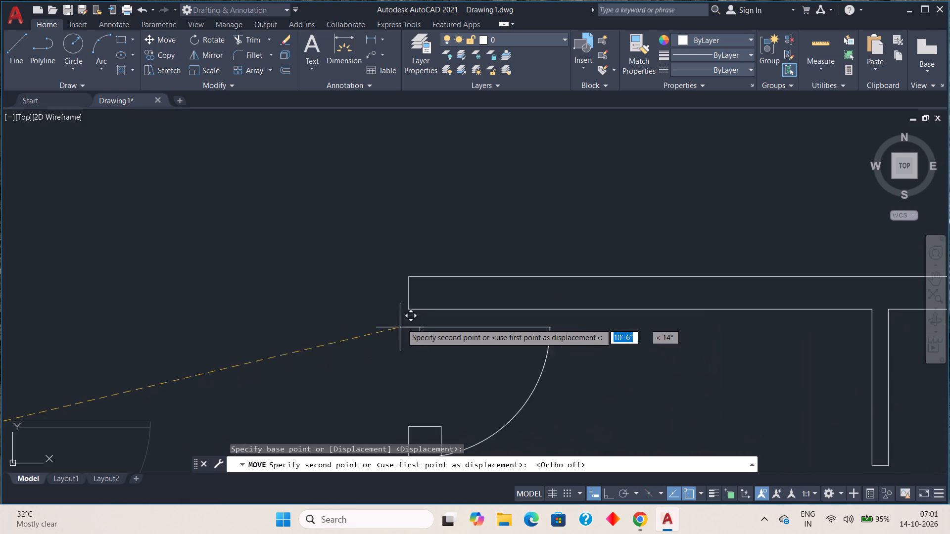
pyautogui.click(411, 311)
pyautogui.scroll(-2, 501, 368)
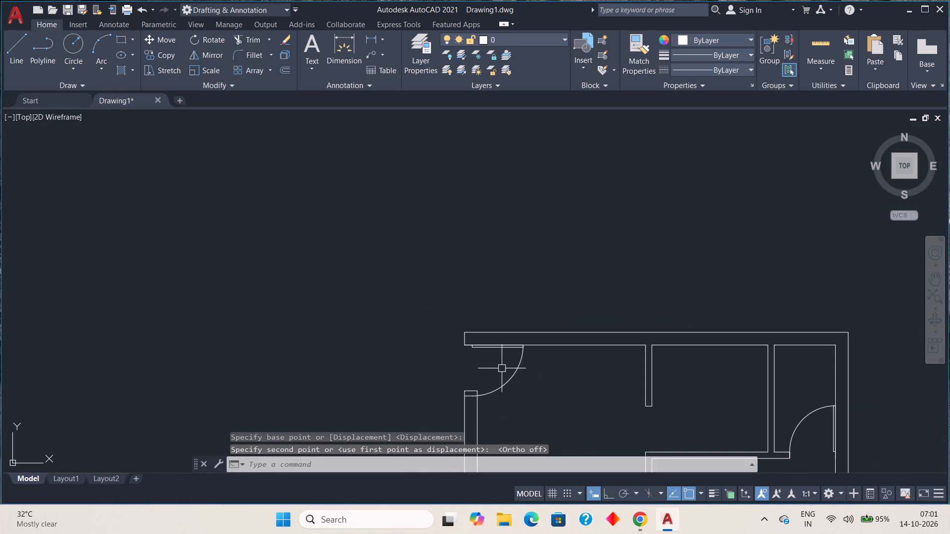
# Scale the upper-left door down about its hinge-side jamb end until its swing side meets the left wall's upper end.
pyautogui.click(513, 377)
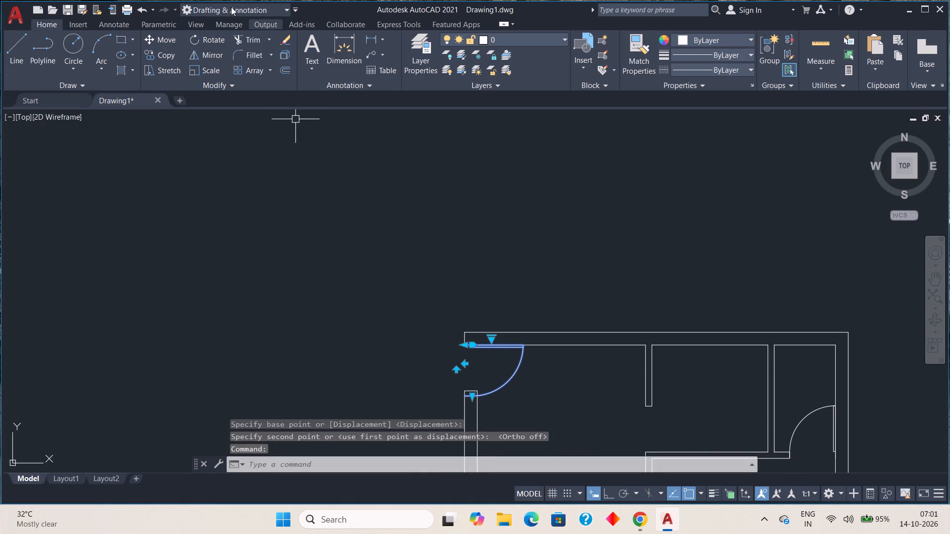
pyautogui.click(201, 67)
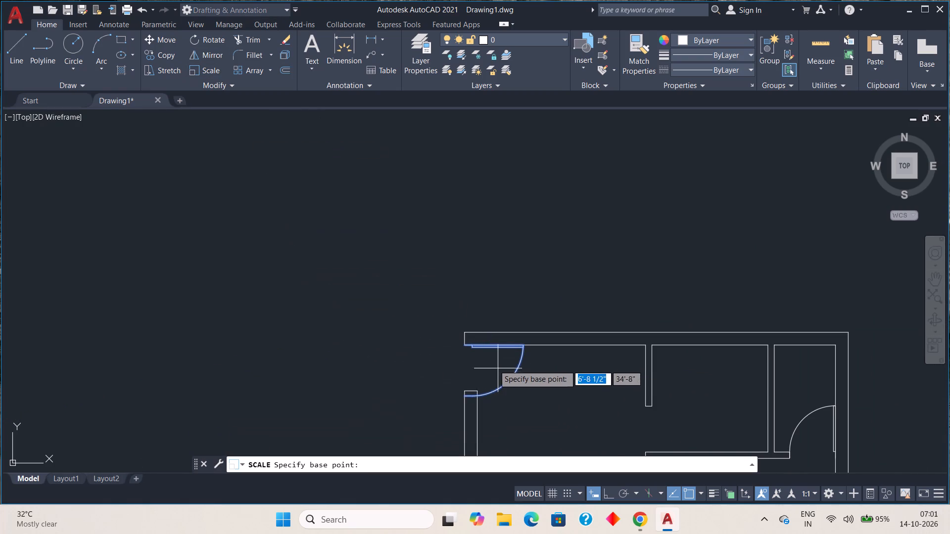
pyautogui.scroll(4, 475, 355)
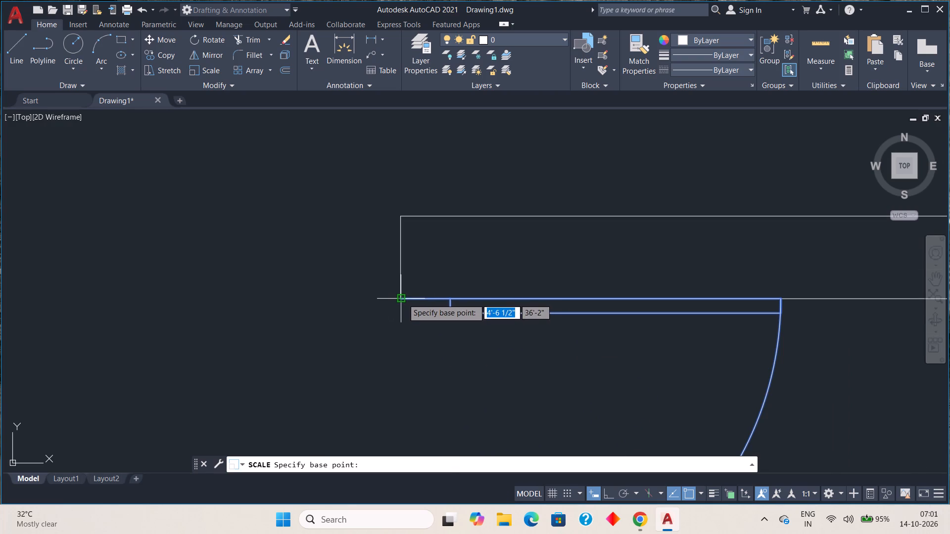
pyautogui.click(403, 299)
pyautogui.scroll(-3, 457, 347)
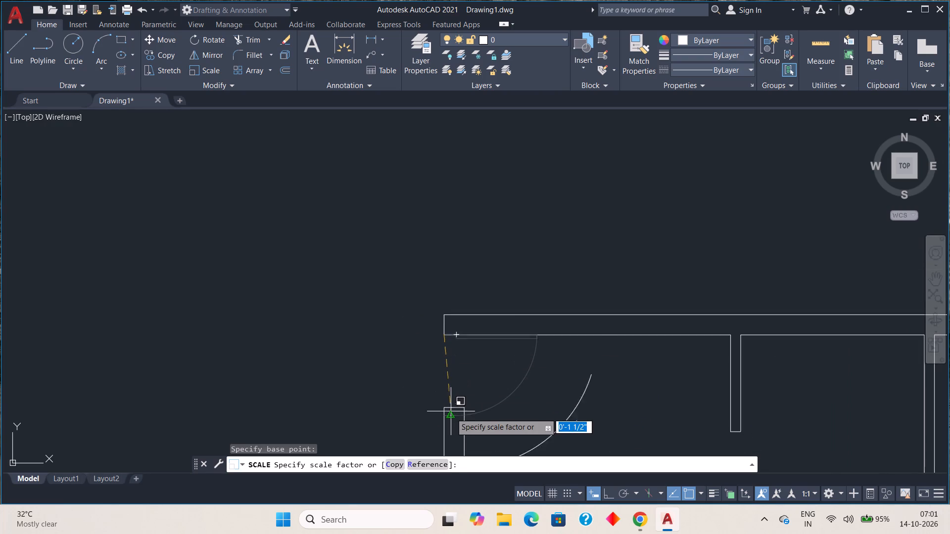
pyautogui.scroll(4, 453, 416)
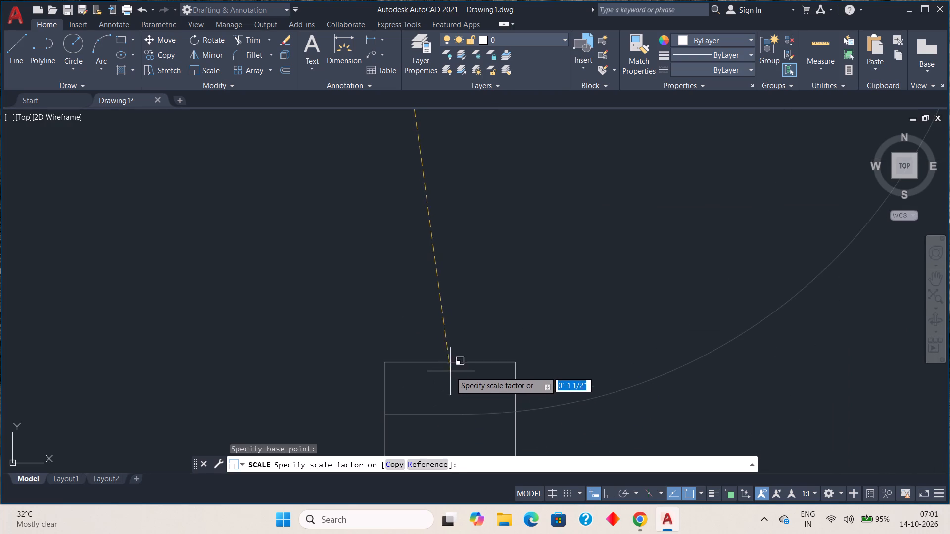
pyautogui.click(391, 162)
pyautogui.scroll(-5, 429, 225)
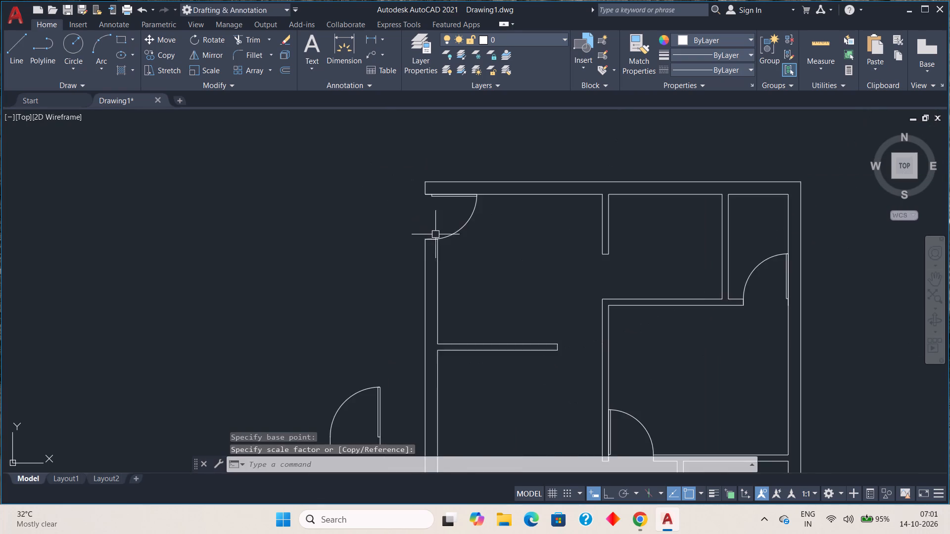
# Flip the door above the lower-left opening horizontally so its hinge side lies toward the left wall.
pyautogui.scroll(-1, 456, 265)
pyautogui.moveTo(480, 305); pyautogui.dragTo(477, 161, button='middle')
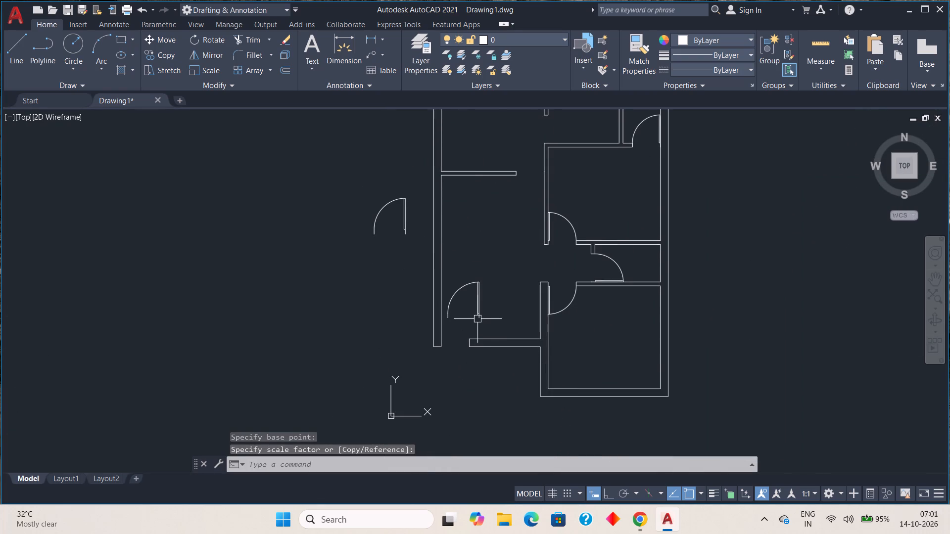
pyautogui.click(478, 303)
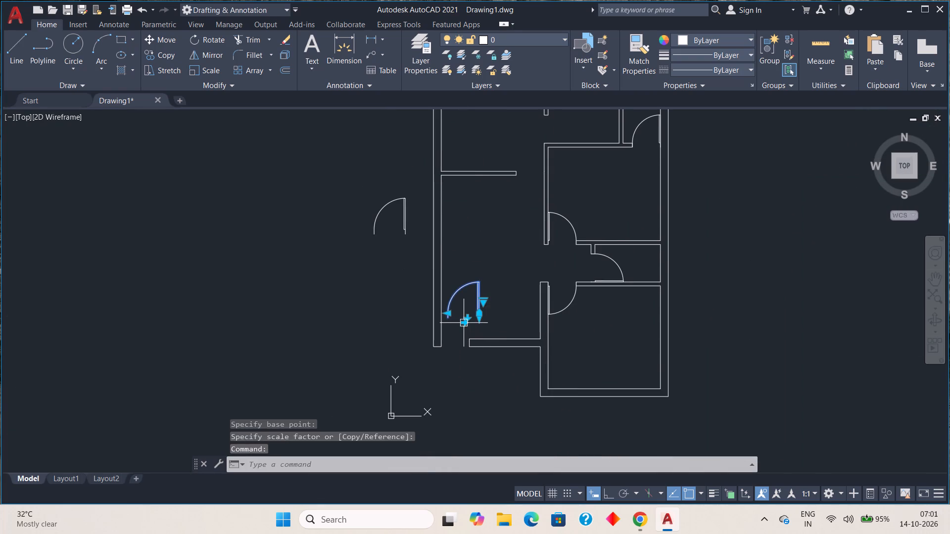
pyautogui.click(465, 322)
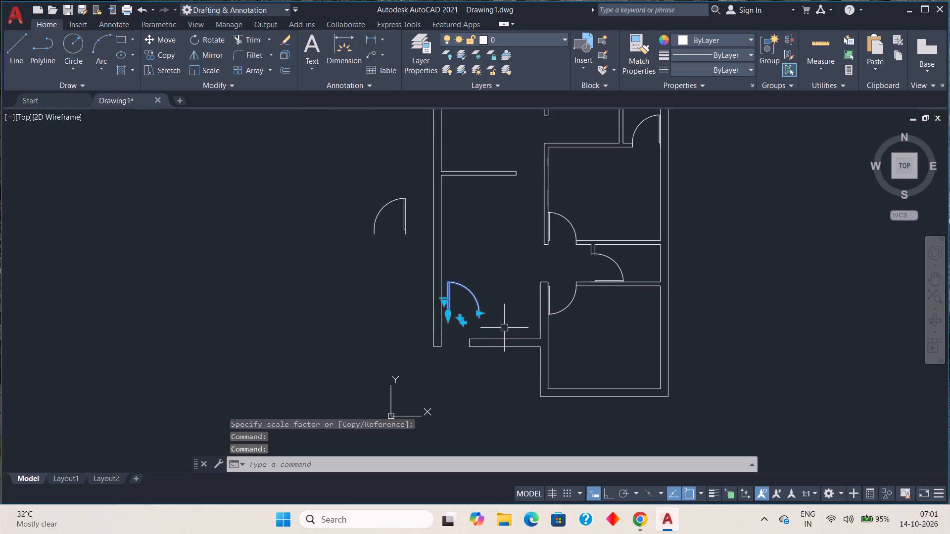
pyautogui.press('Escape')
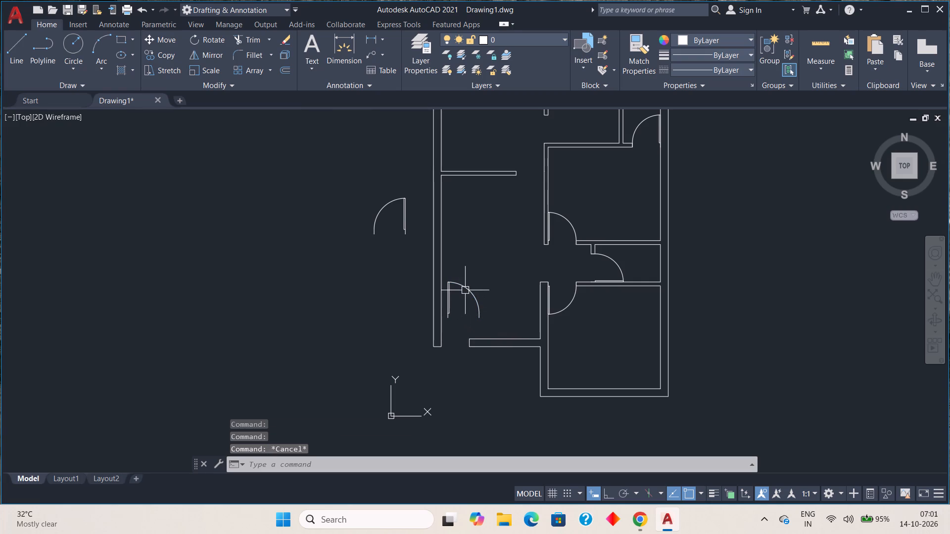
# Move the lower-left door by its hinge-side jamb line's lower end onto the left wall's lower inner corner.
pyautogui.click(465, 290)
pyautogui.click(157, 39)
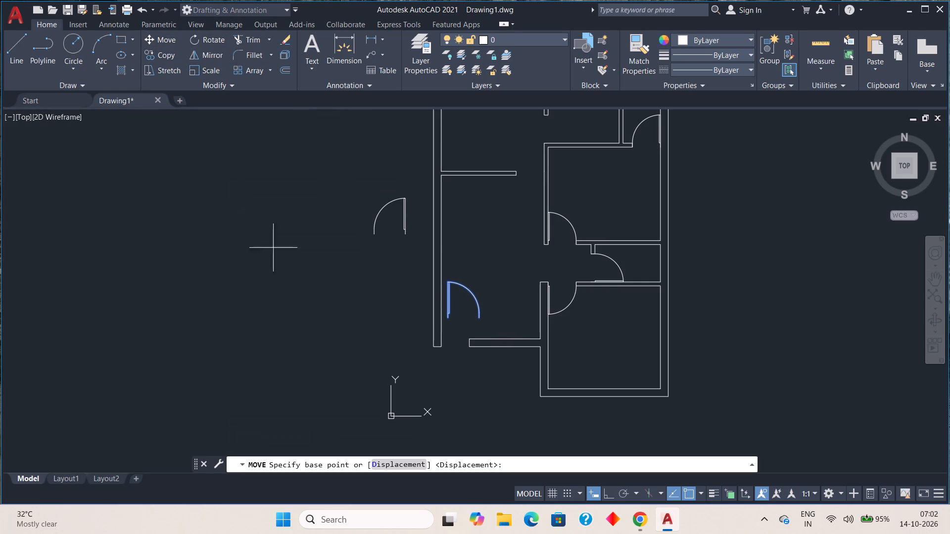
pyautogui.scroll(5, 458, 312)
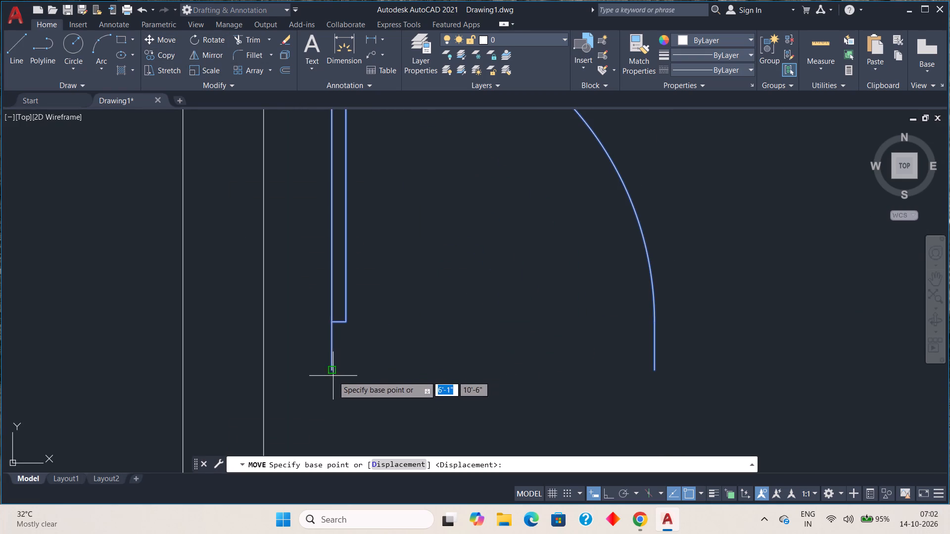
pyautogui.click(335, 369)
pyautogui.scroll(-4, 335, 368)
pyautogui.moveTo(339, 382); pyautogui.dragTo(339, 382, button='middle')
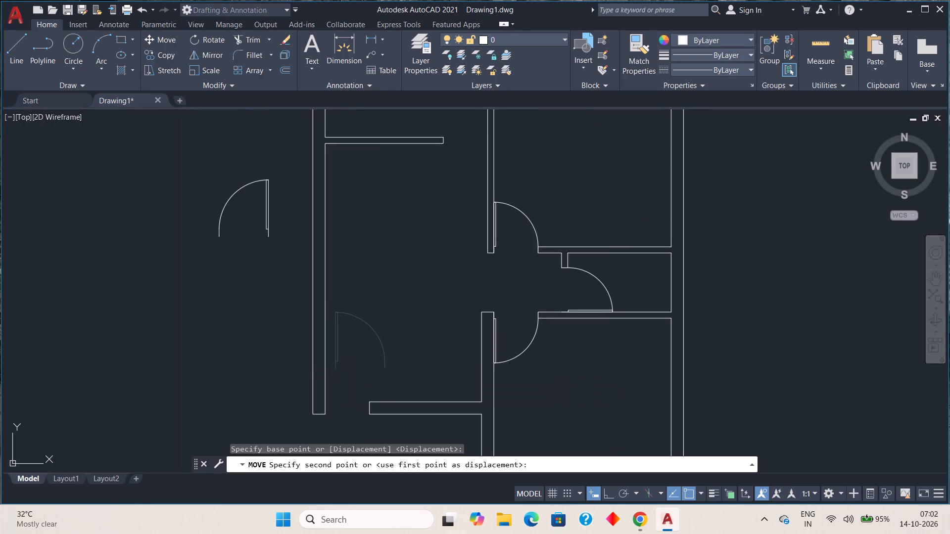
pyautogui.moveTo(339, 382); pyautogui.dragTo(389, 233, button='middle')
pyautogui.scroll(3, 377, 271)
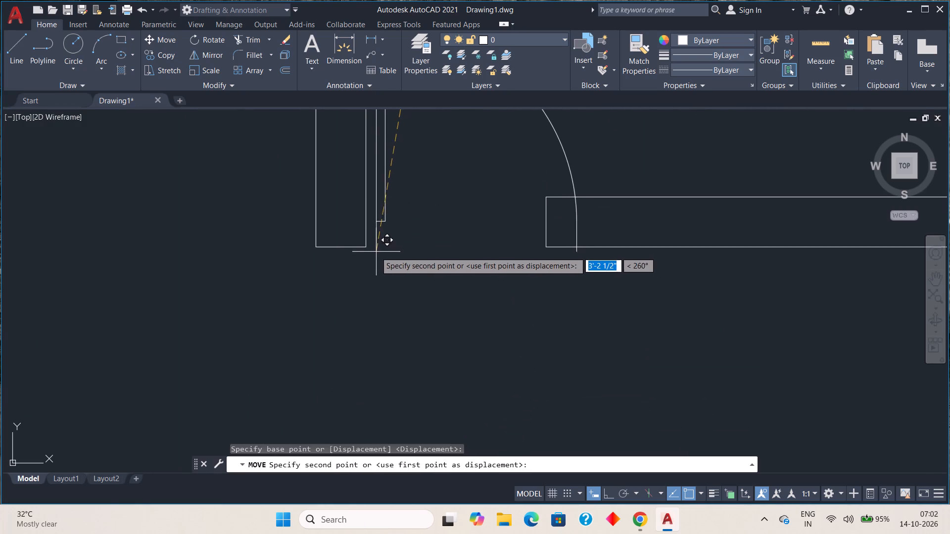
pyautogui.click(365, 248)
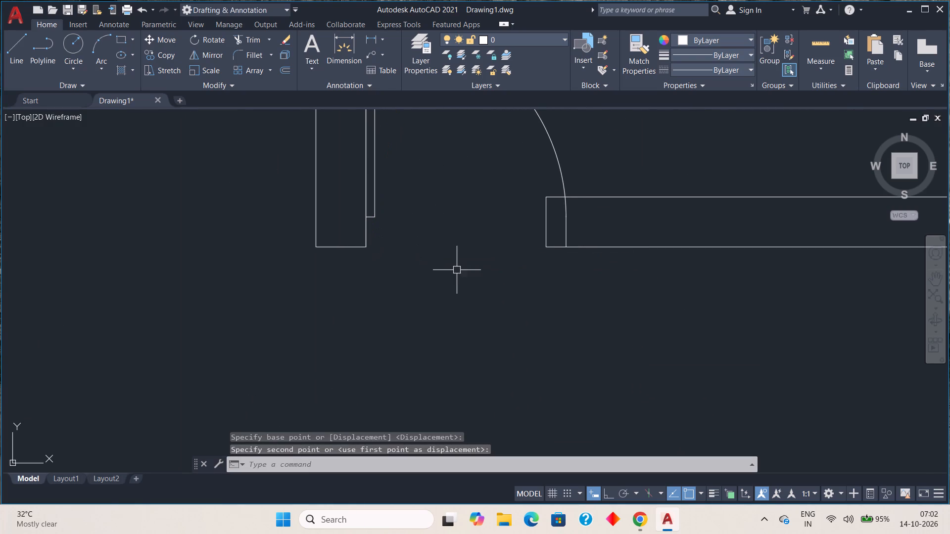
# Scale the lower-left door down about its hinge-side jamb end until its swing side meets the end of the adjacent bottom wall.
pyautogui.press('Escape')
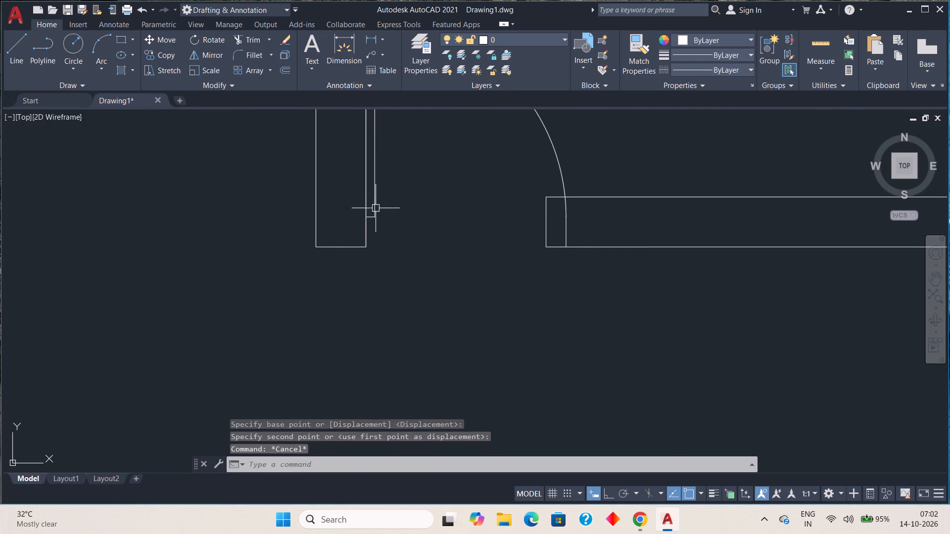
pyautogui.click(376, 208)
pyautogui.click(214, 69)
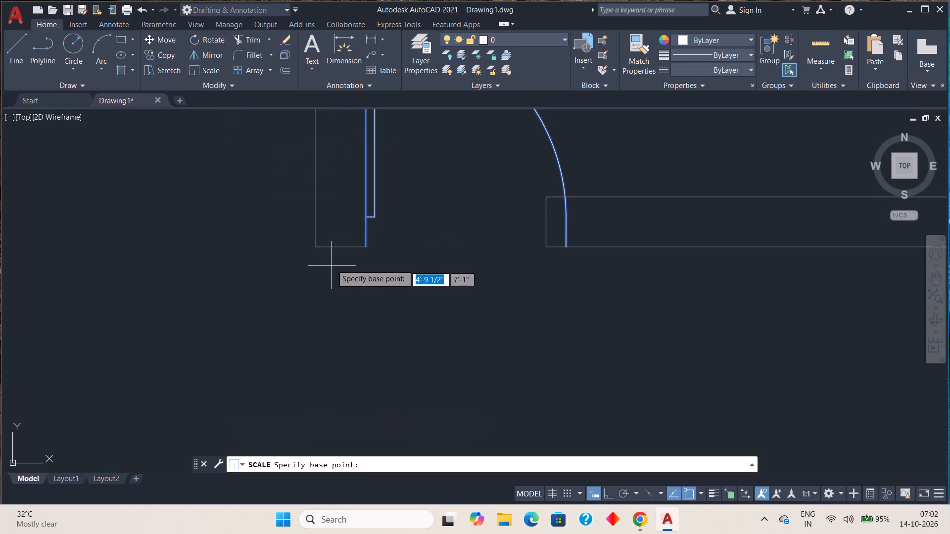
pyautogui.click(368, 245)
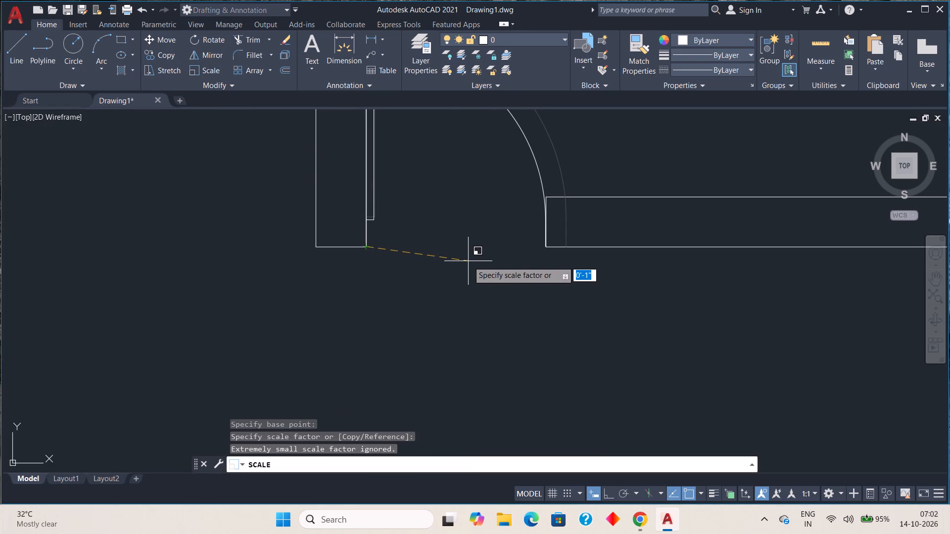
pyautogui.click(468, 261)
# Erase the spare door block standing outside the plan beside the left wall.
pyautogui.scroll(-5, 471, 260)
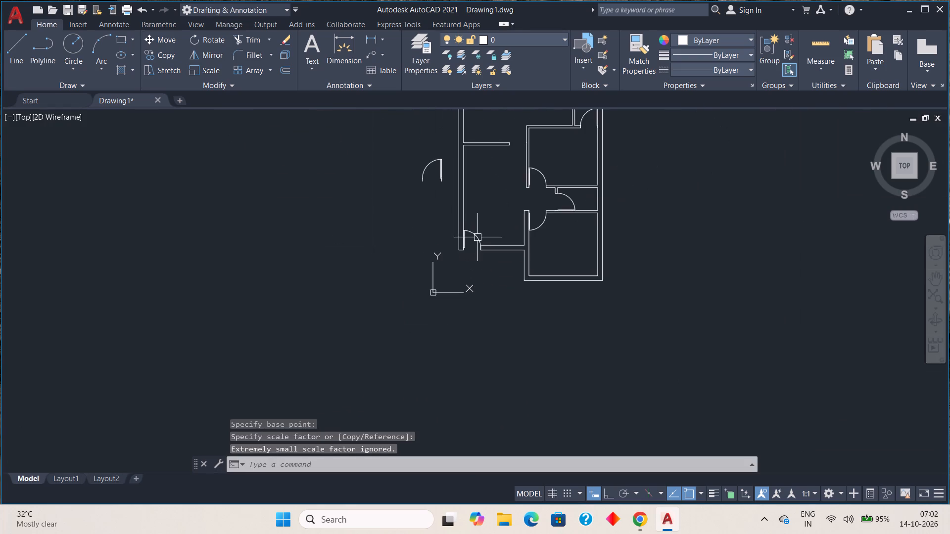
pyautogui.scroll(-1, 485, 191)
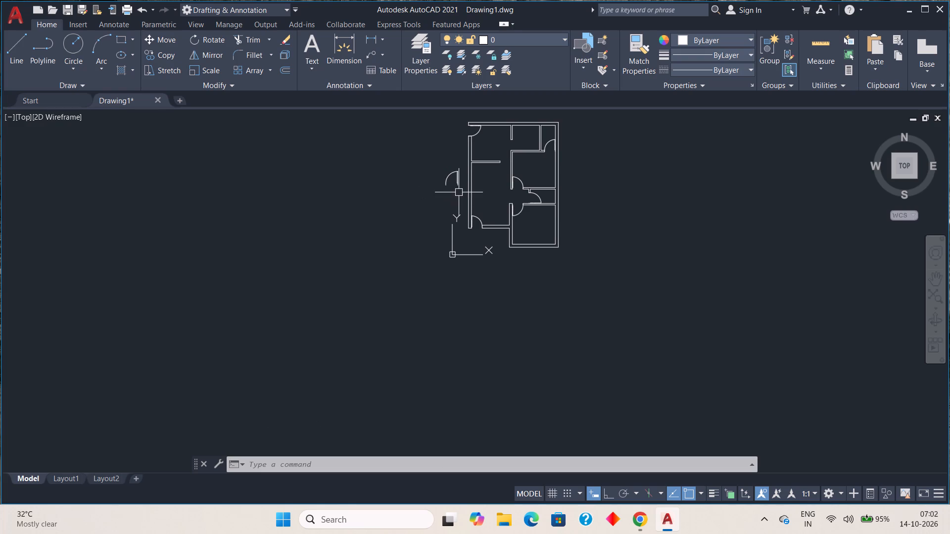
pyautogui.click(454, 177)
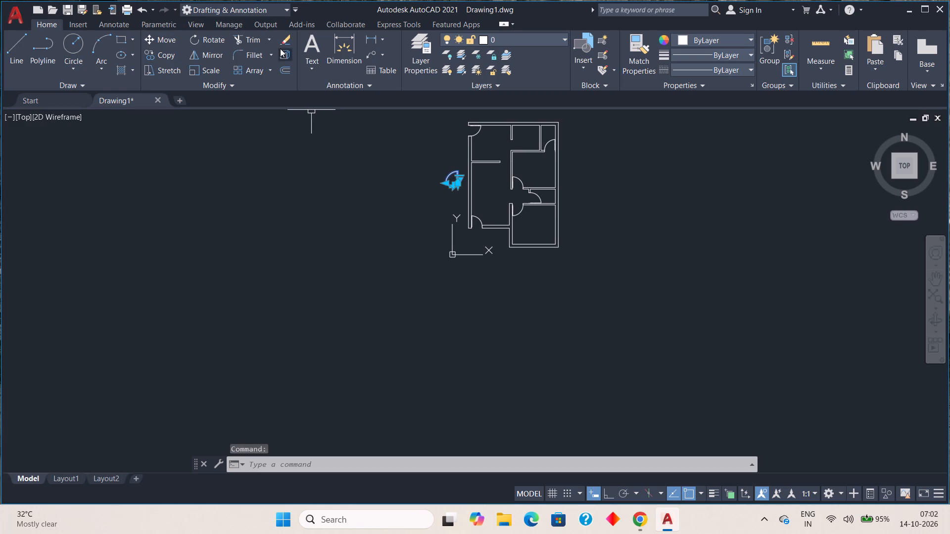
pyautogui.click(284, 36)
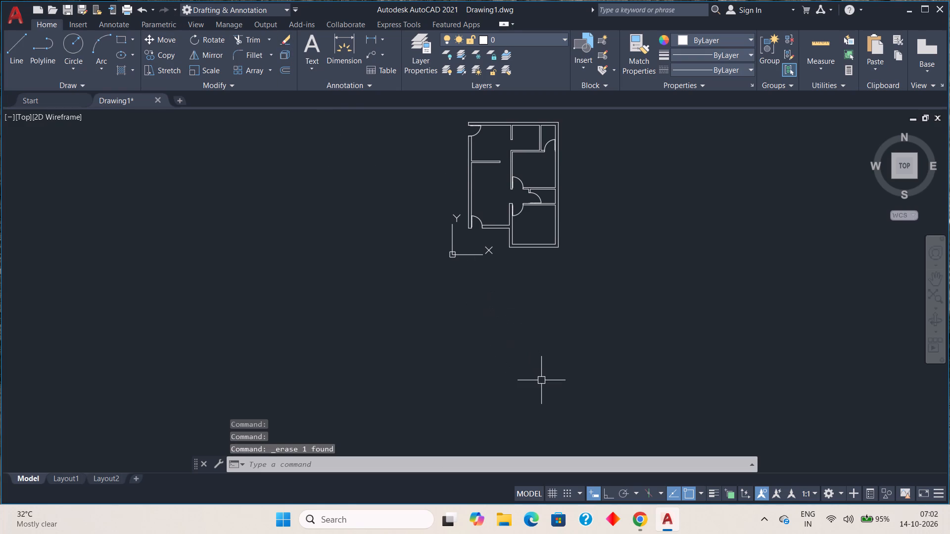
# Offset the bottom-right room's outer bottom wall line 3' downward.
pyautogui.moveTo(541, 383); pyautogui.dragTo(438, 464, button='middle')
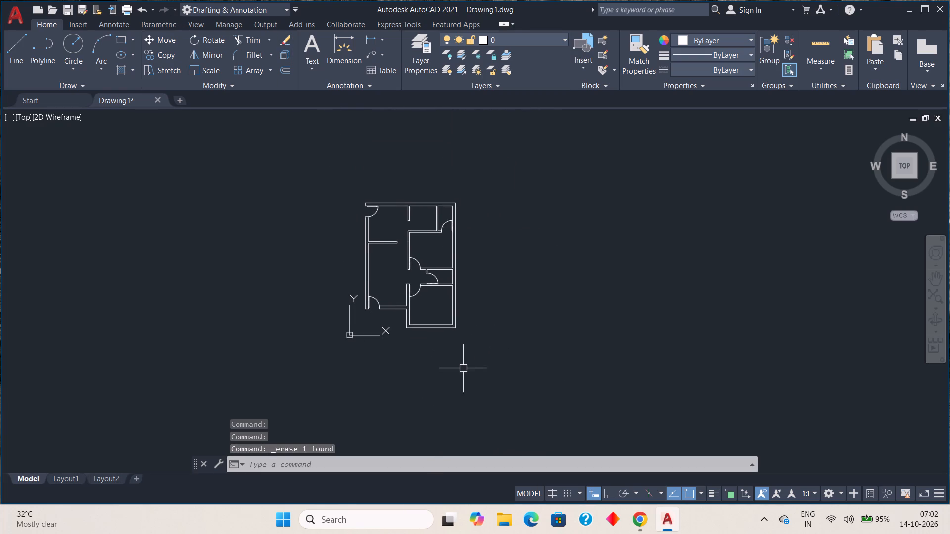
pyautogui.moveTo(463, 364); pyautogui.dragTo(456, 336, button='middle')
pyautogui.scroll(2, 447, 315)
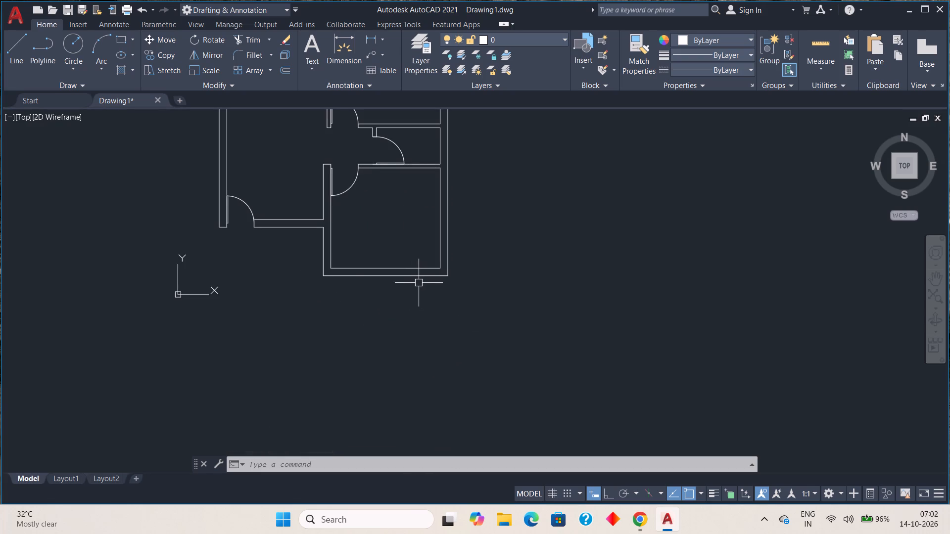
pyautogui.press('o')
pyautogui.press('space')
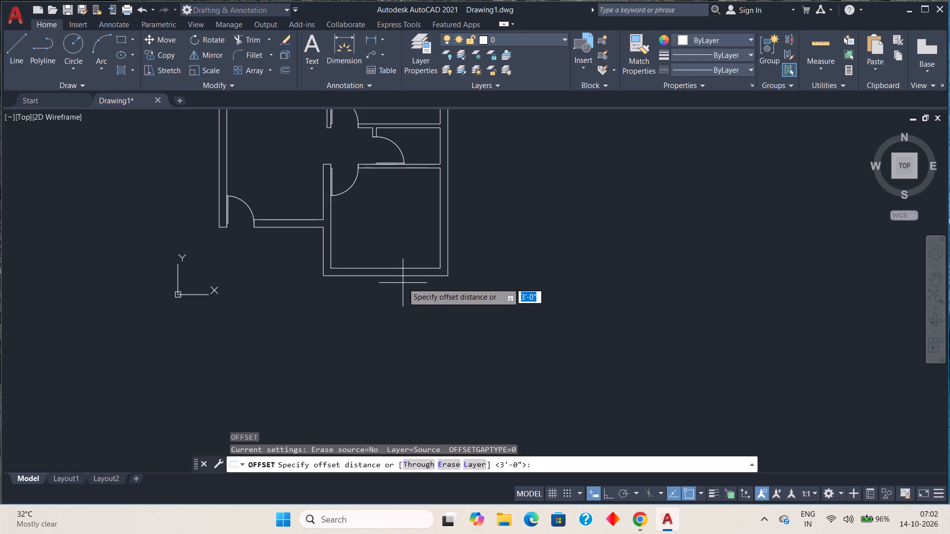
pyautogui.press('space')
pyautogui.click(406, 276)
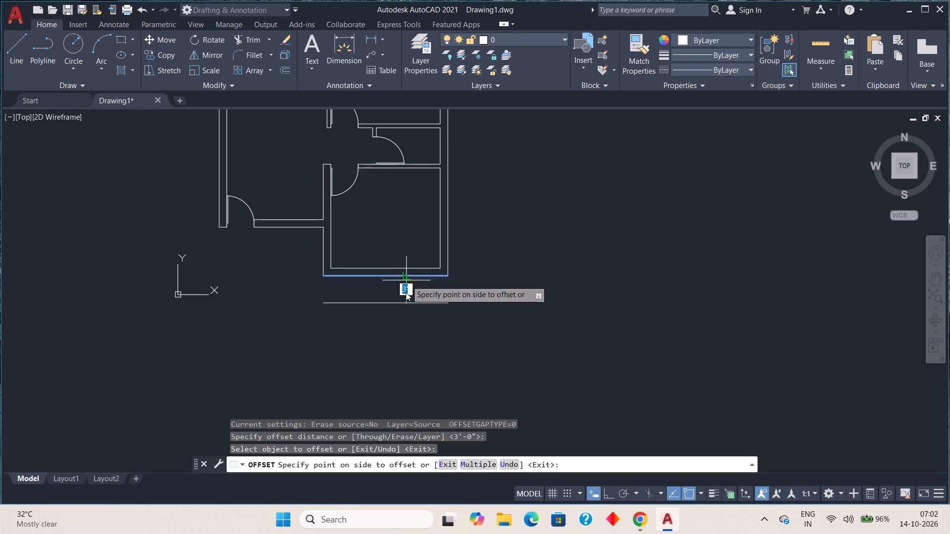
pyautogui.click(409, 361)
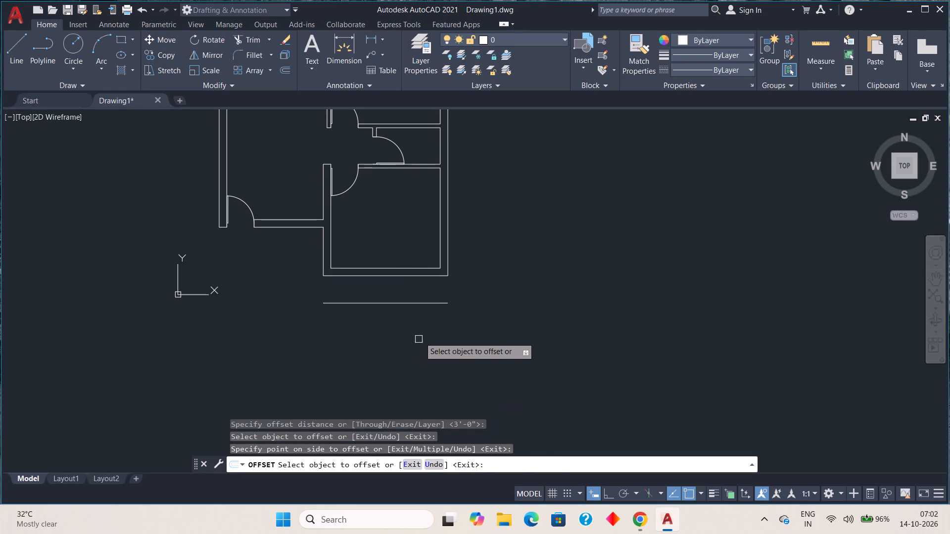
pyautogui.press('Escape')
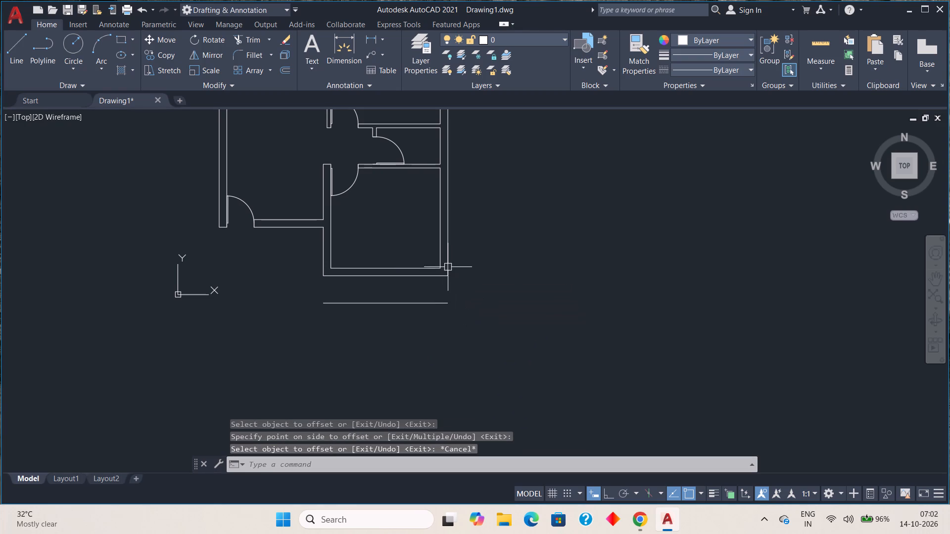
# Stretch the lower end of the right wall's outer line down to the right end of the offset line.
pyautogui.click(449, 265)
pyautogui.click(450, 277)
pyautogui.click(449, 303)
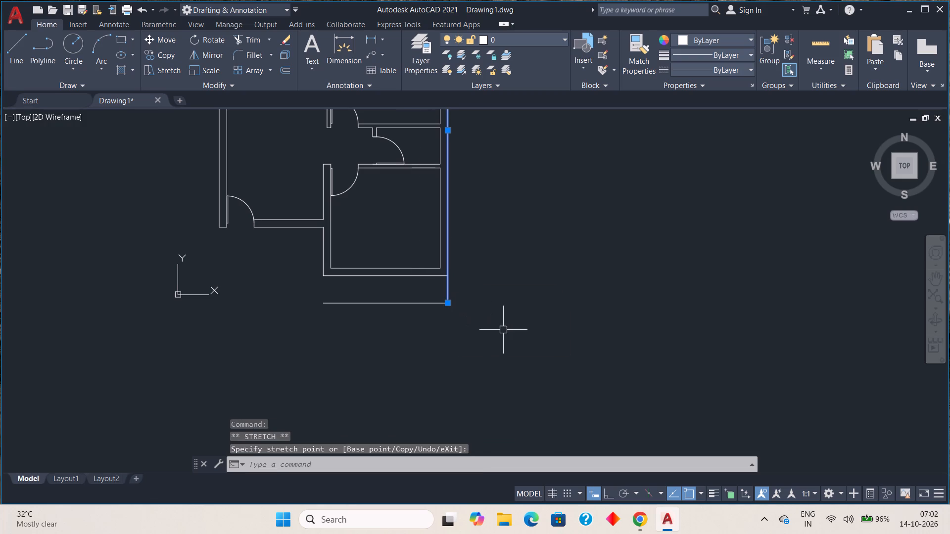
pyautogui.press('Escape')
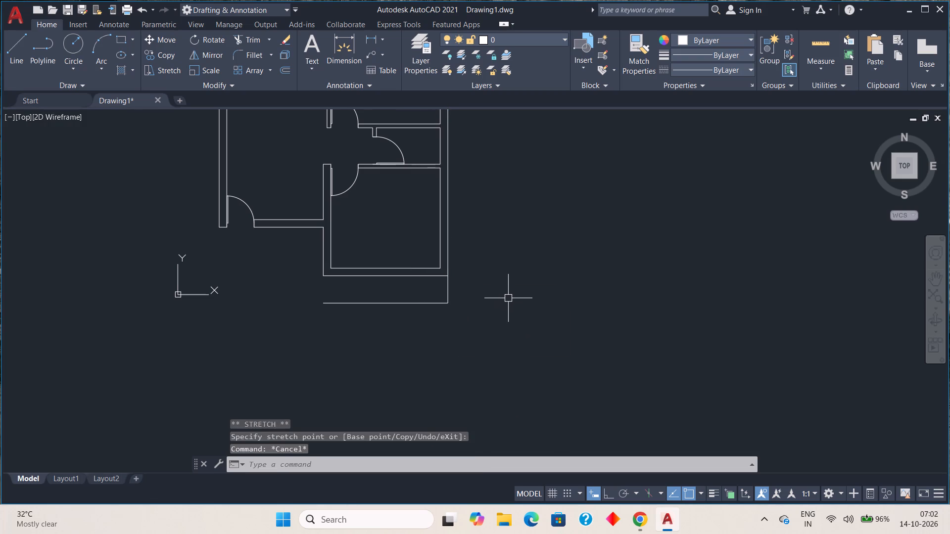
# With Ortho on, draw a 3' vertical line from the outer bottom wall line, aligned with the right wall's inner face, to the offset line.
pyautogui.scroll(3, 432, 280)
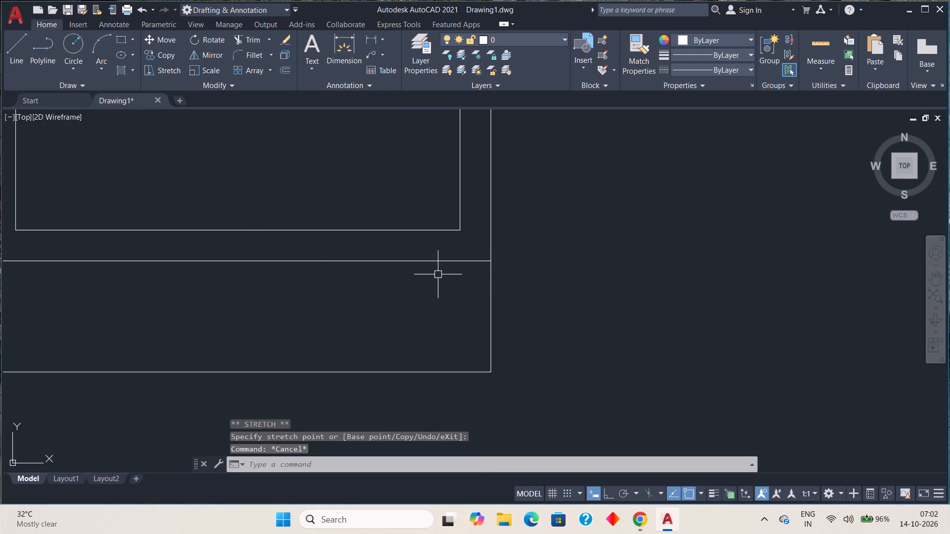
pyautogui.press('l')
pyautogui.press('space')
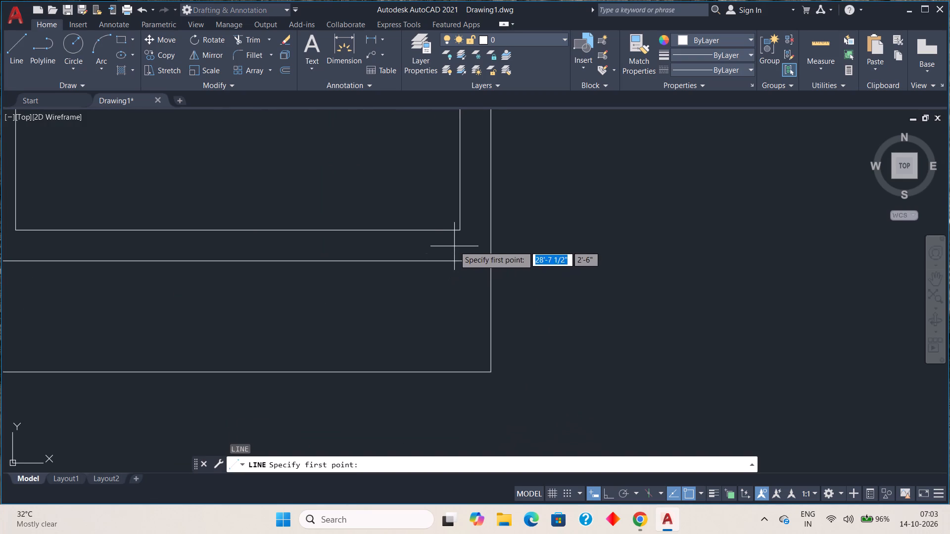
pyautogui.click(460, 260)
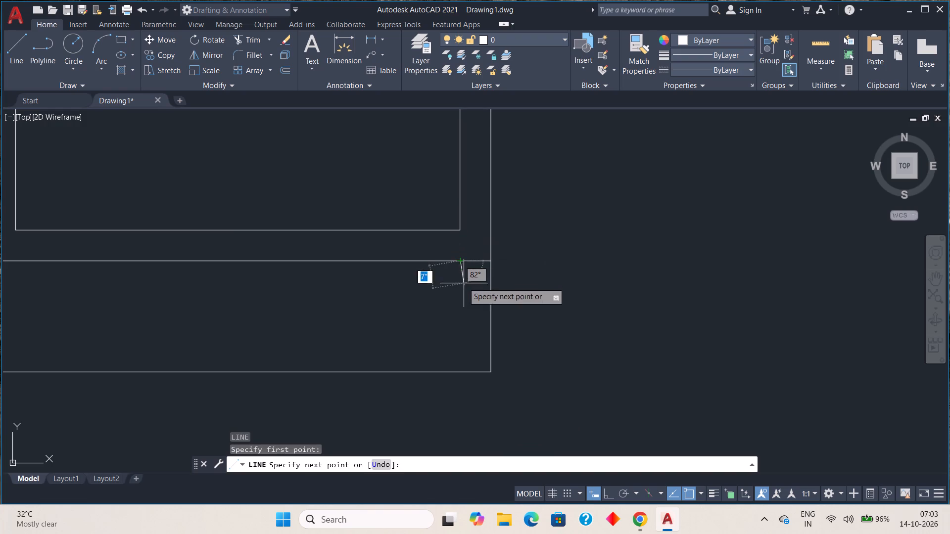
pyautogui.click(608, 491)
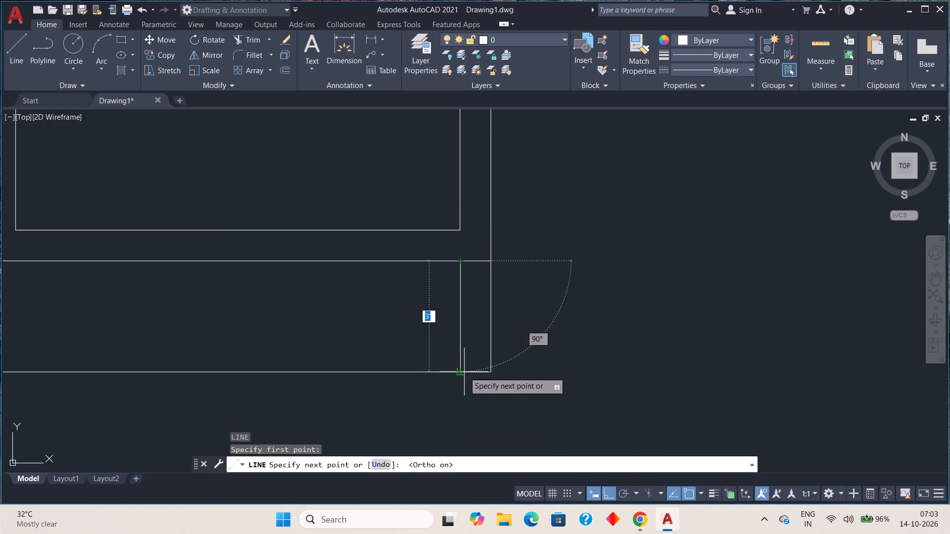
pyautogui.click(460, 372)
pyautogui.press('Escape')
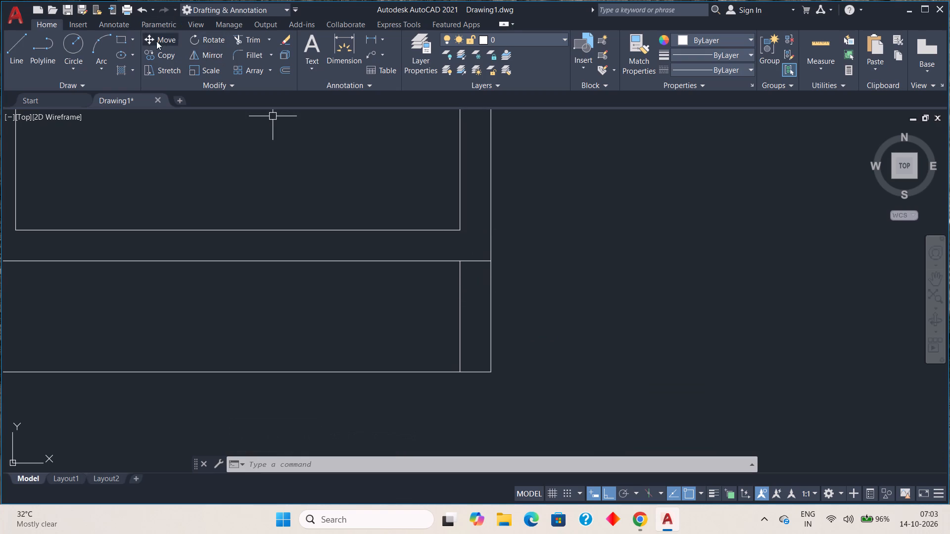
# Trim the outer bottom wall line between the new vertical line and the right wall's outer line.
pyautogui.click(243, 40)
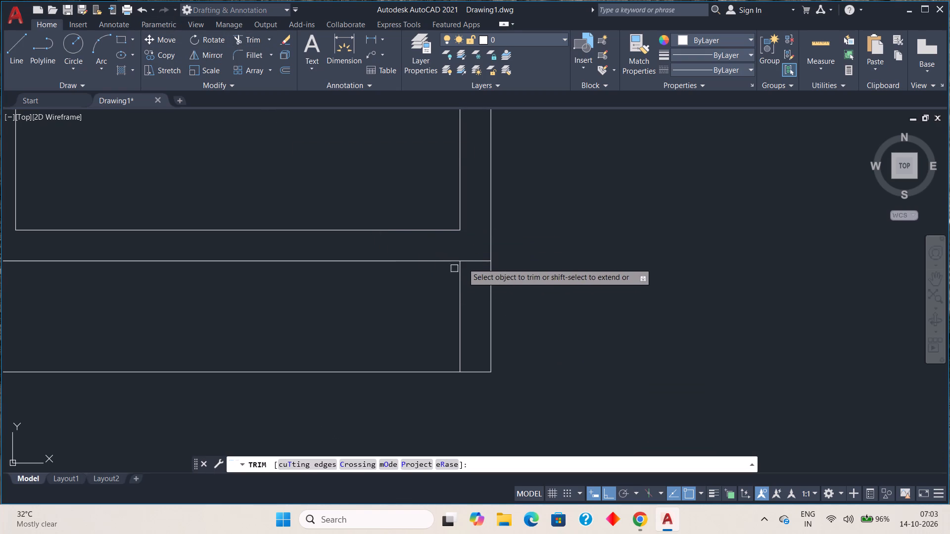
pyautogui.click(472, 260)
pyautogui.scroll(-3, 544, 317)
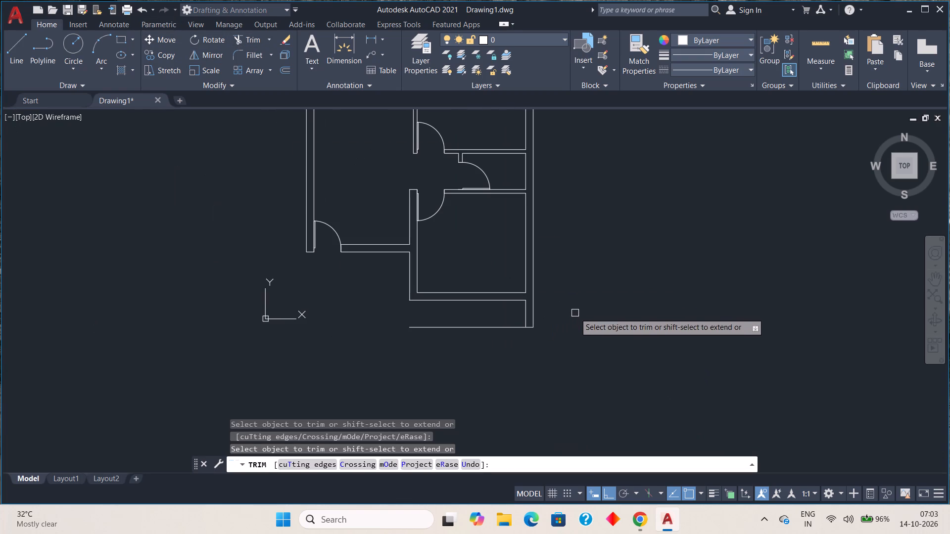
pyautogui.moveTo(574, 319); pyautogui.dragTo(574, 292, button='middle')
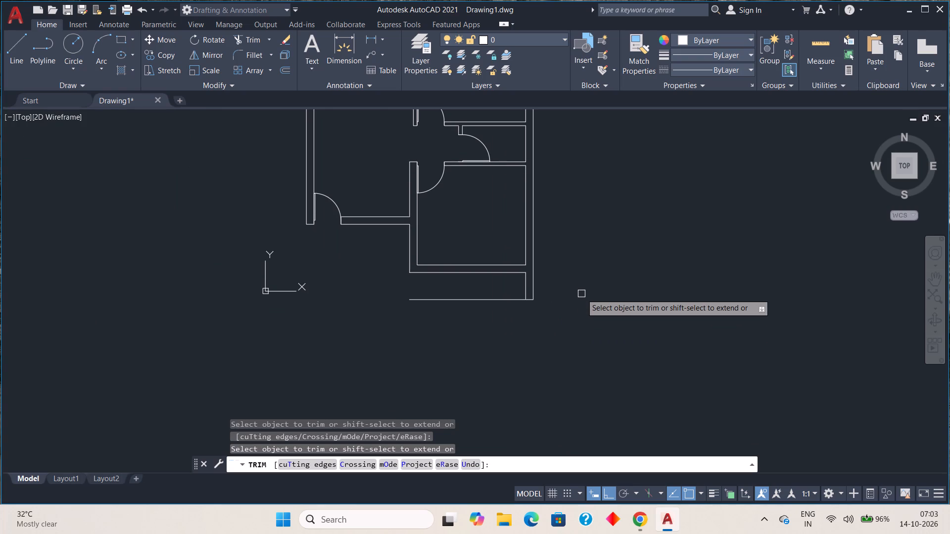
pyautogui.press('Escape')
pyautogui.press('Escape')
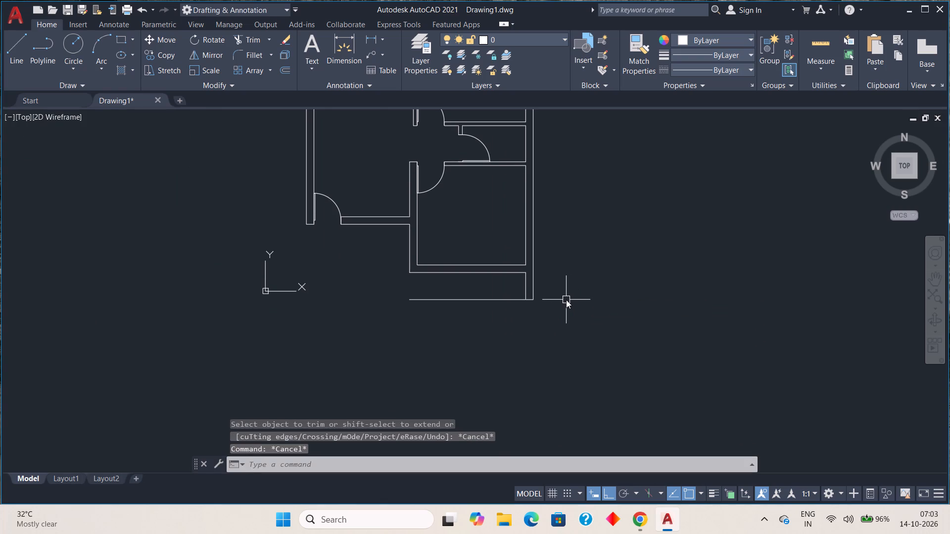
# Offset the right wall extension's inner vertical line 3' to the left.
pyautogui.press('o')
pyautogui.press('space')
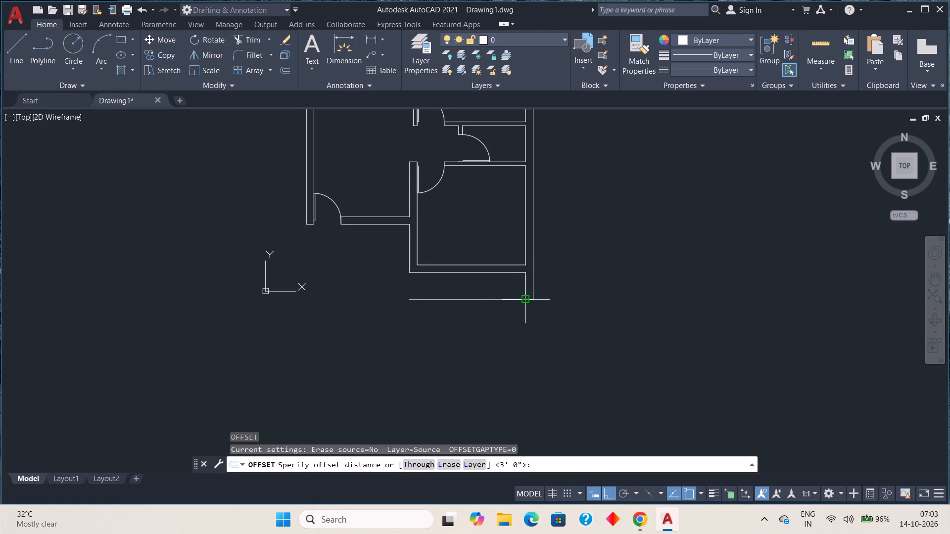
pyautogui.press('space')
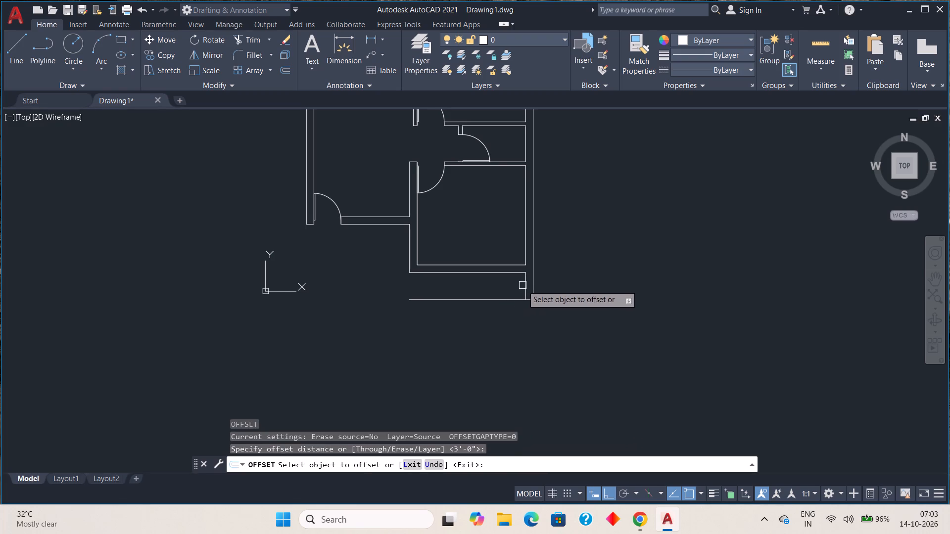
pyautogui.click(524, 284)
pyautogui.click(494, 289)
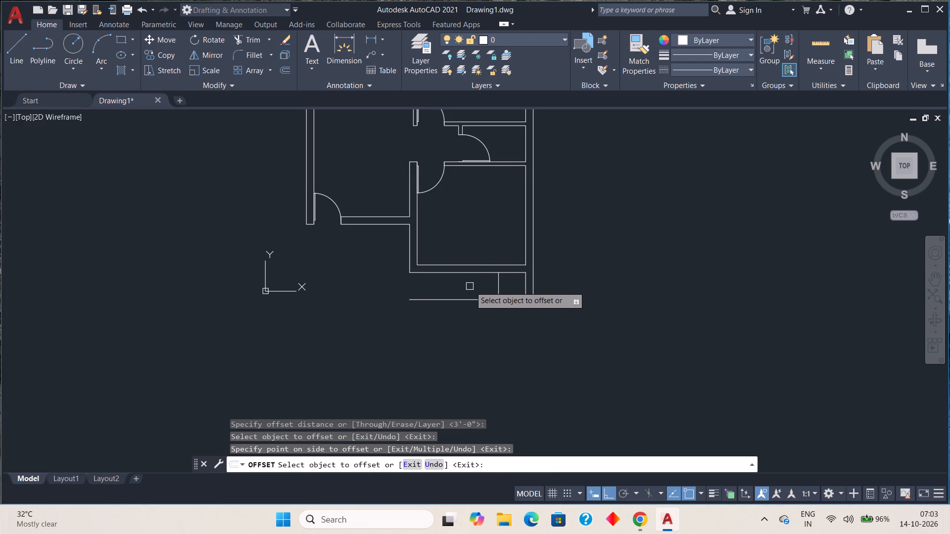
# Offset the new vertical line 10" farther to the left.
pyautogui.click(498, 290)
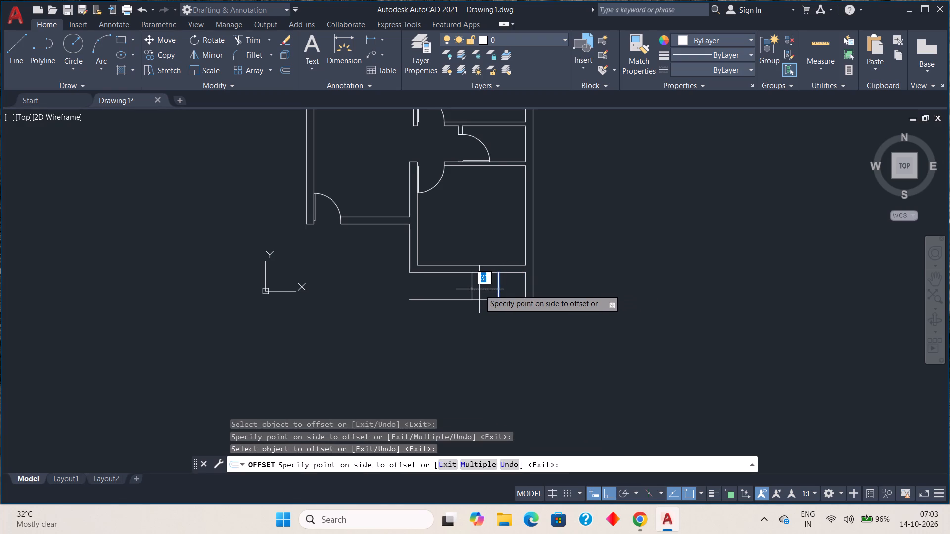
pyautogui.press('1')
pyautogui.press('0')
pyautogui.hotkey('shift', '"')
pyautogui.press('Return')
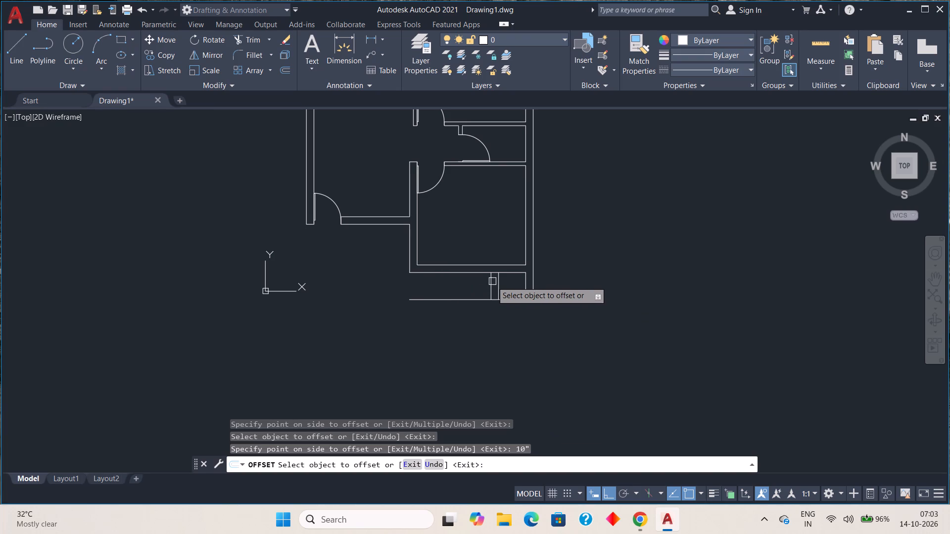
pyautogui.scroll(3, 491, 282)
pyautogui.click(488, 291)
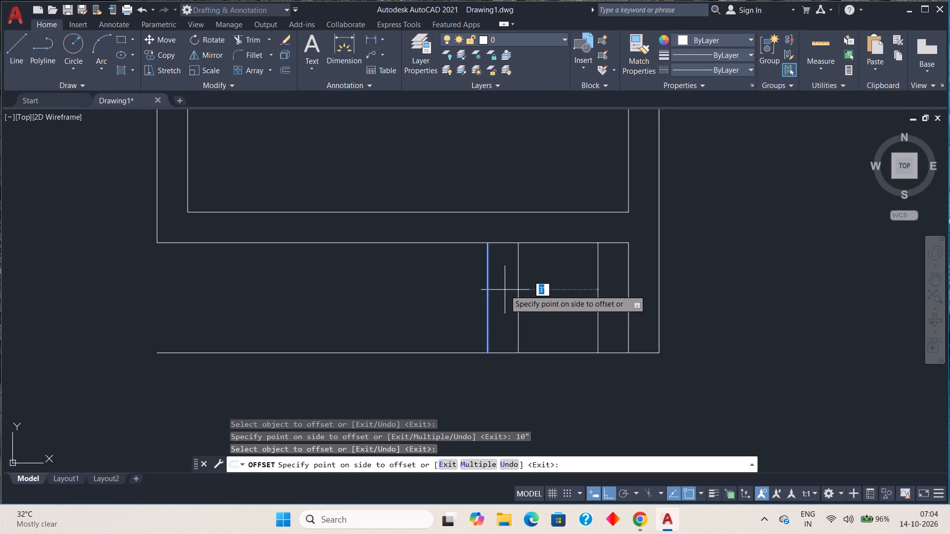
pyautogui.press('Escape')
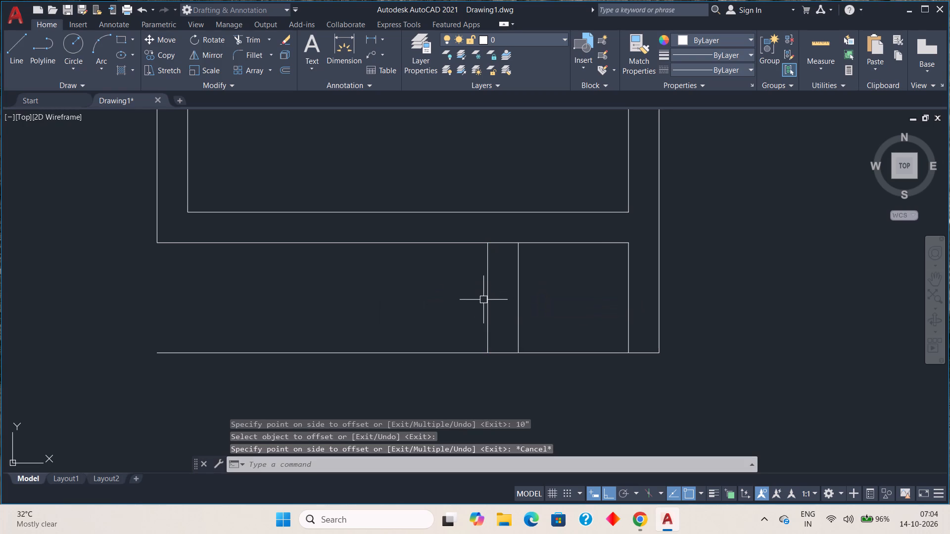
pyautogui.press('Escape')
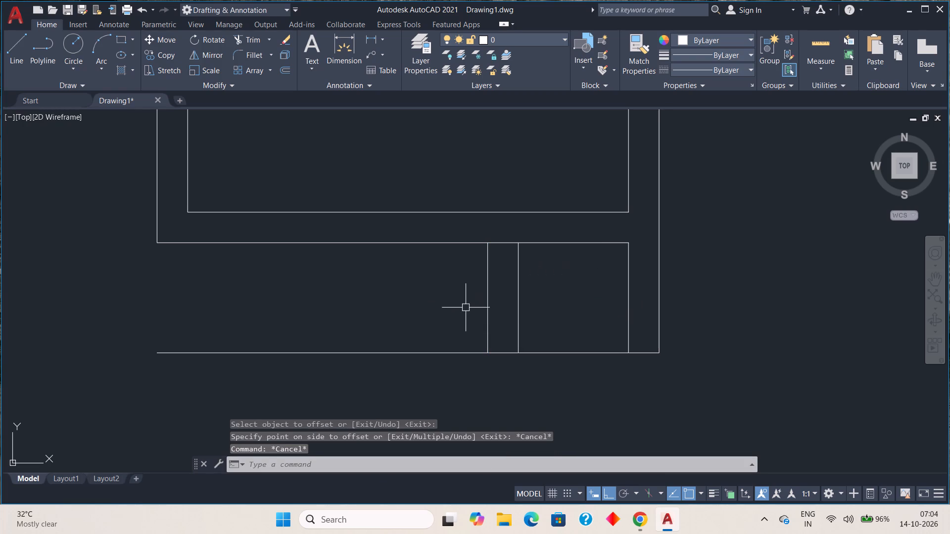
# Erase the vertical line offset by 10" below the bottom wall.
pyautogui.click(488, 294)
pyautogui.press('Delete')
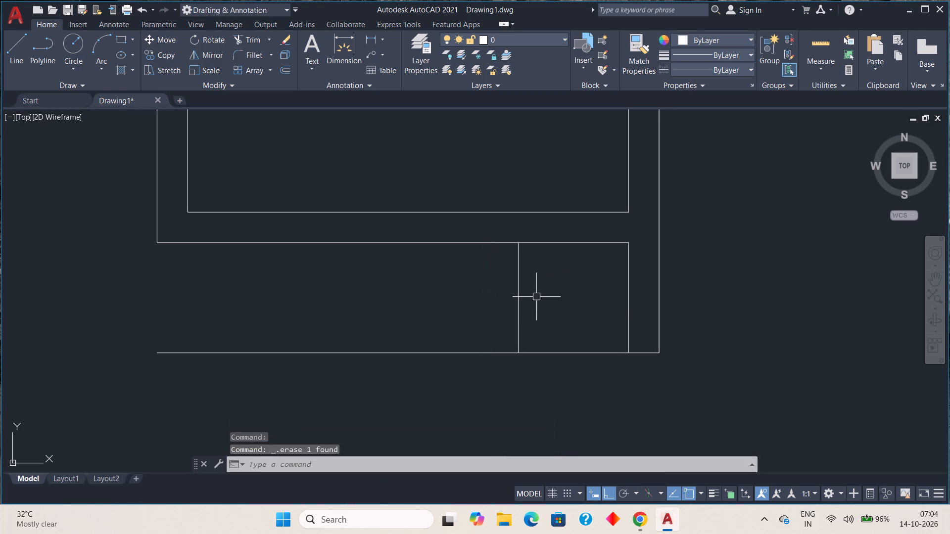
# Offset the vertical line in the extension 10" leftward repeatedly, each from the newest copy, to make eleven more stair tread lines.
pyautogui.write('o')
pyautogui.press('space')
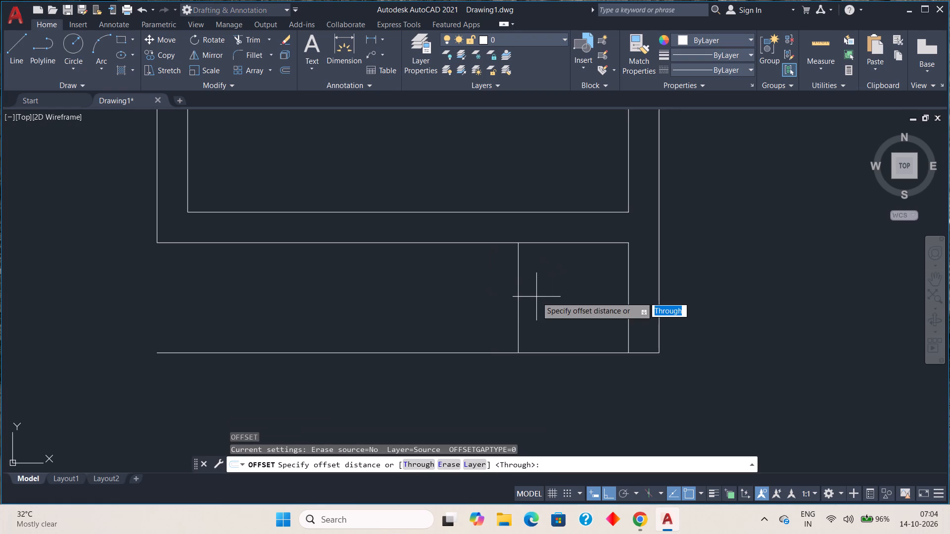
pyautogui.write('10')
pyautogui.hotkey('shift', '"')
pyautogui.press('Return')
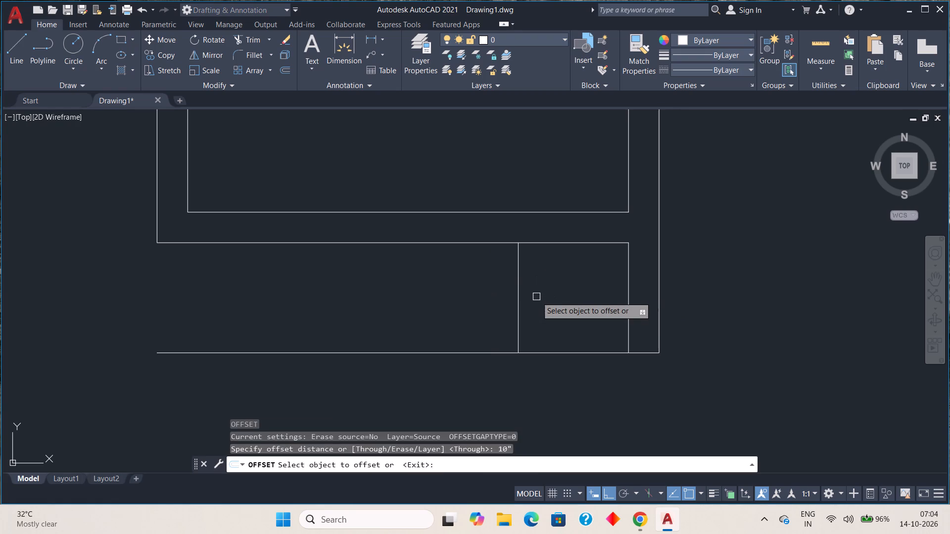
pyautogui.click(519, 317)
pyautogui.click(485, 322)
pyautogui.click(486, 319)
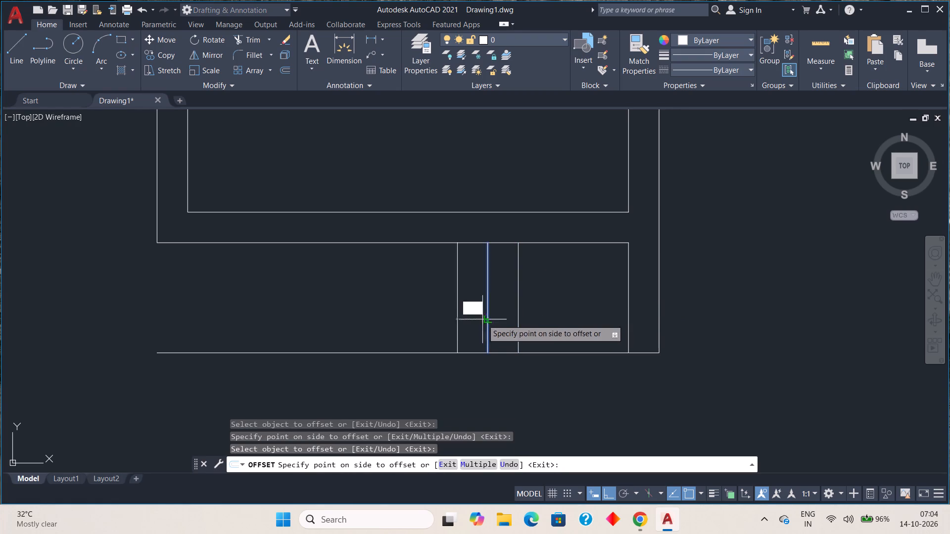
pyautogui.click(437, 318)
pyautogui.click(457, 305)
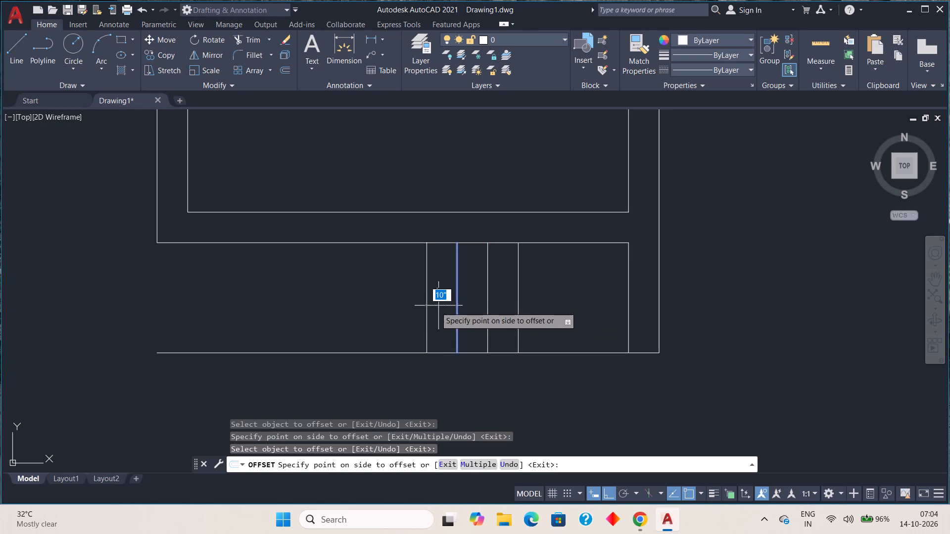
pyautogui.click(402, 308)
pyautogui.click(427, 298)
pyautogui.click(350, 305)
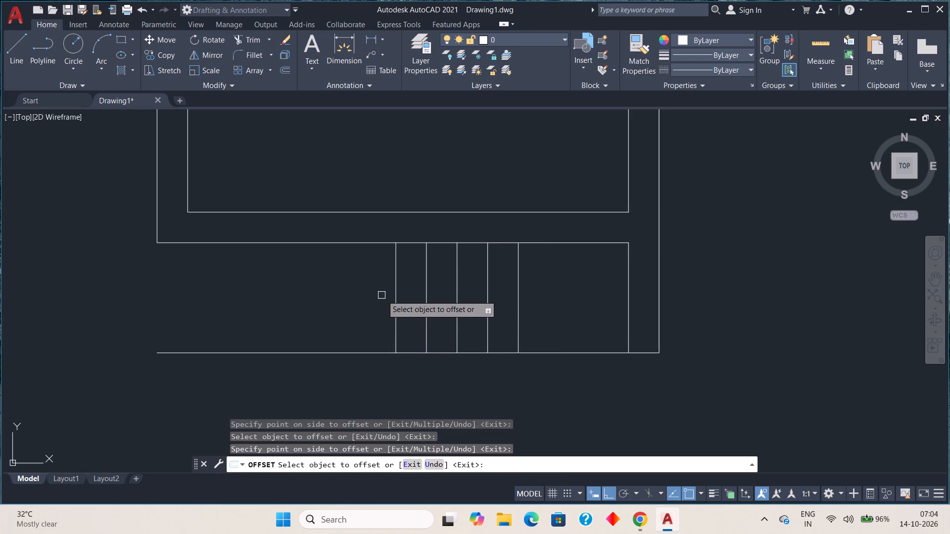
pyautogui.click(393, 291)
pyautogui.click(329, 304)
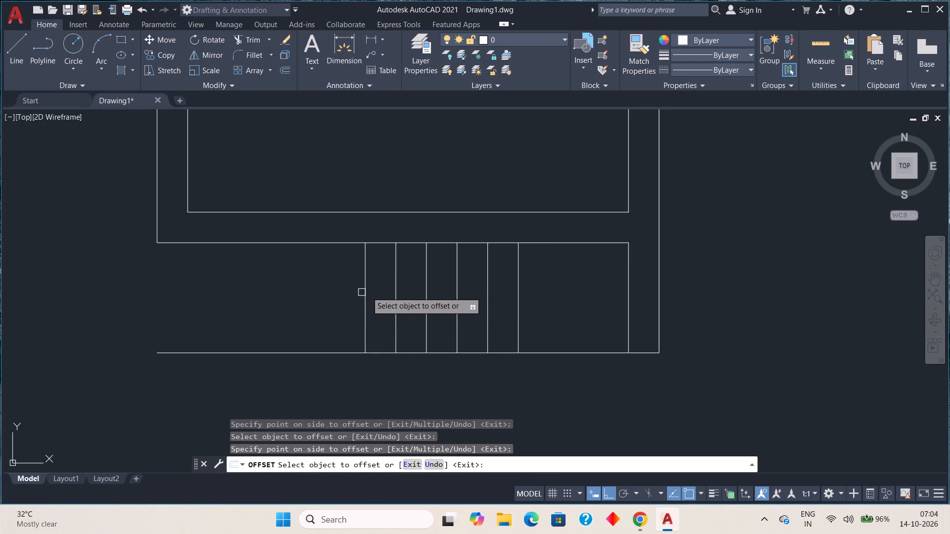
pyautogui.click(367, 291)
pyautogui.click(307, 294)
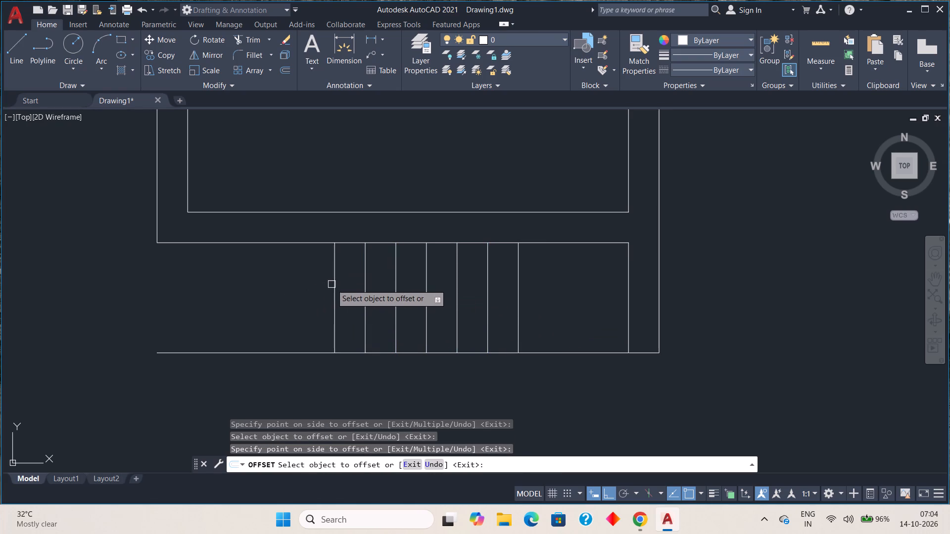
pyautogui.click(332, 284)
pyautogui.click(284, 293)
pyautogui.click(301, 286)
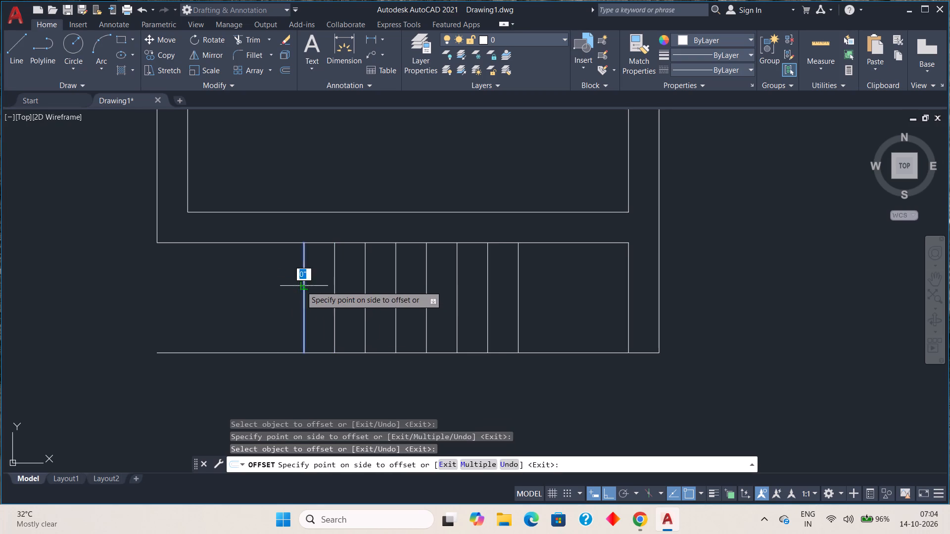
pyautogui.click(253, 292)
pyautogui.click(273, 283)
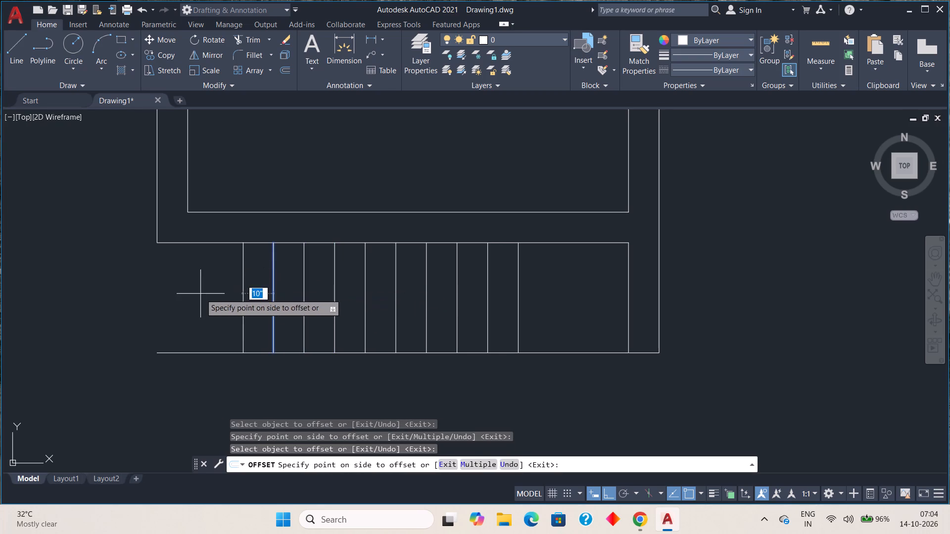
pyautogui.click(200, 294)
pyautogui.click(242, 280)
pyautogui.click(209, 288)
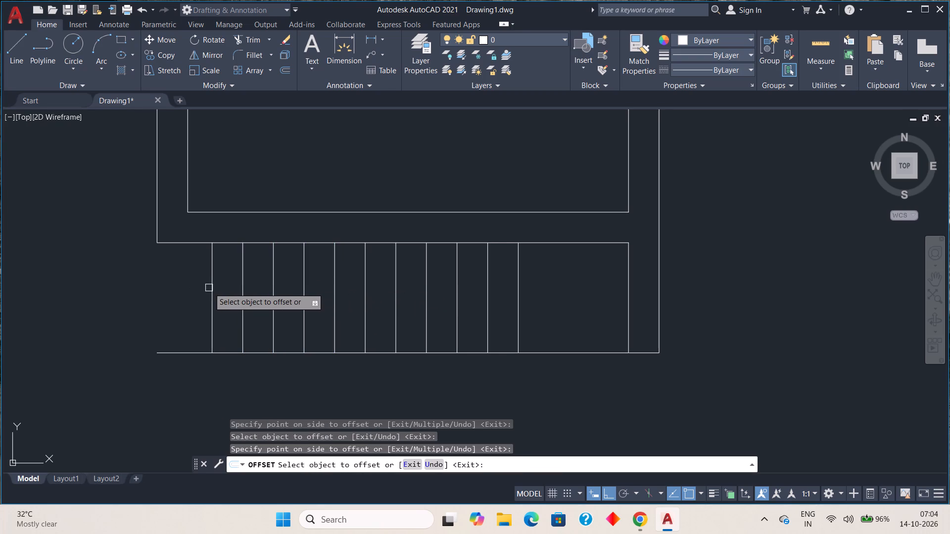
pyautogui.click(210, 285)
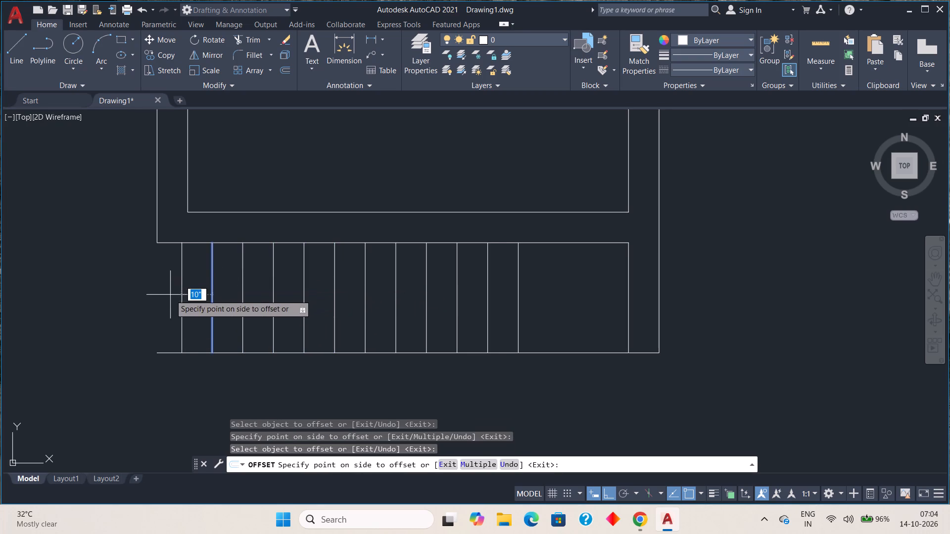
pyautogui.click(170, 295)
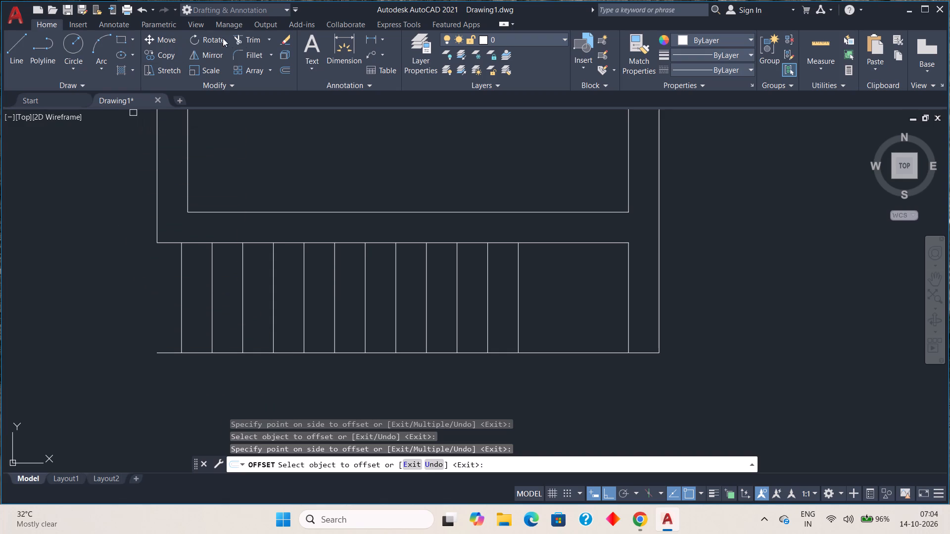
# Trim the extension's bottom line where it overhangs beyond the leftmost tread line.
pyautogui.click(242, 39)
pyautogui.click(168, 354)
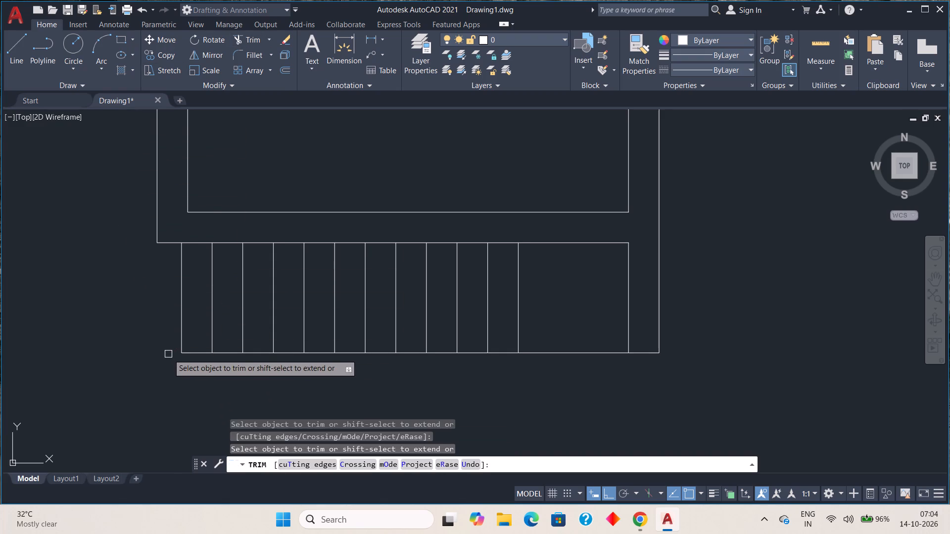
pyautogui.press('Escape')
pyautogui.press('Escape')
pyautogui.press('Escape')
pyautogui.press('Escape')
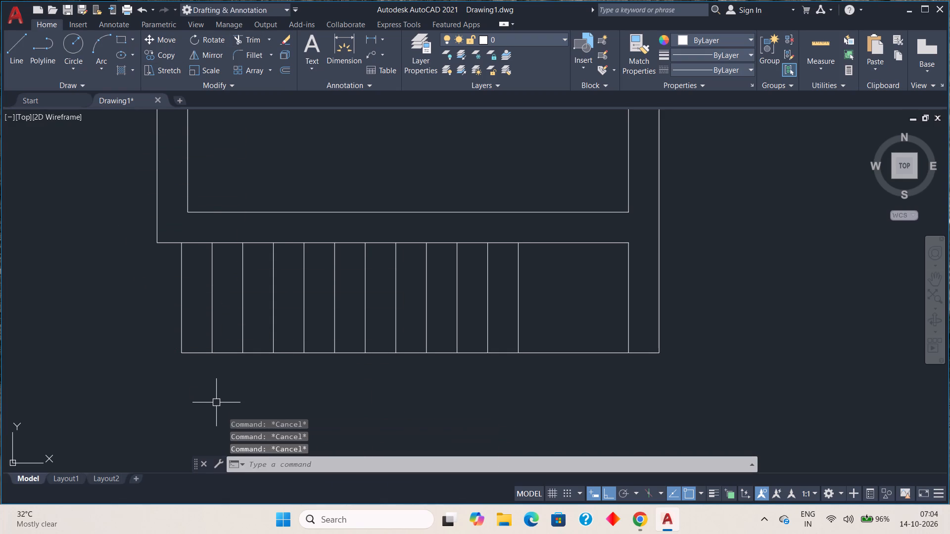
pyautogui.press('Escape')
pyautogui.press('Escape')
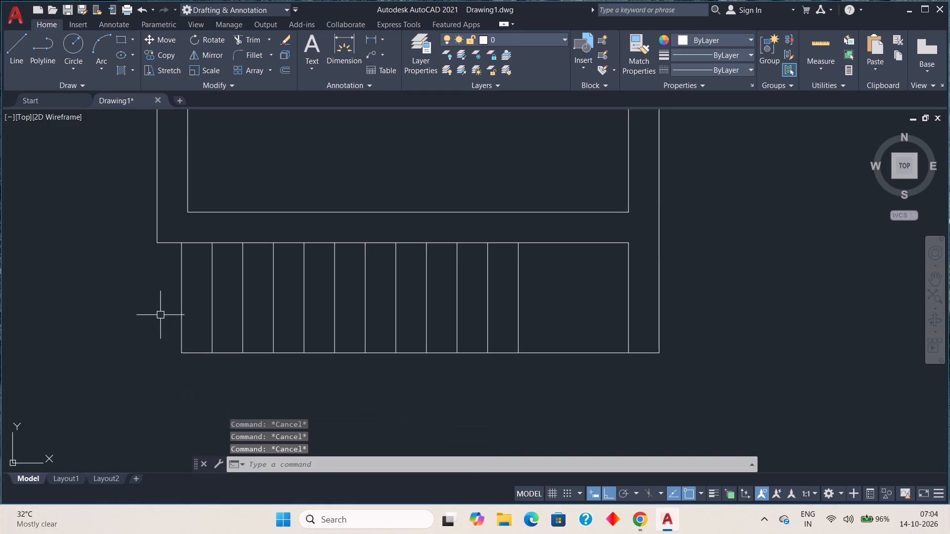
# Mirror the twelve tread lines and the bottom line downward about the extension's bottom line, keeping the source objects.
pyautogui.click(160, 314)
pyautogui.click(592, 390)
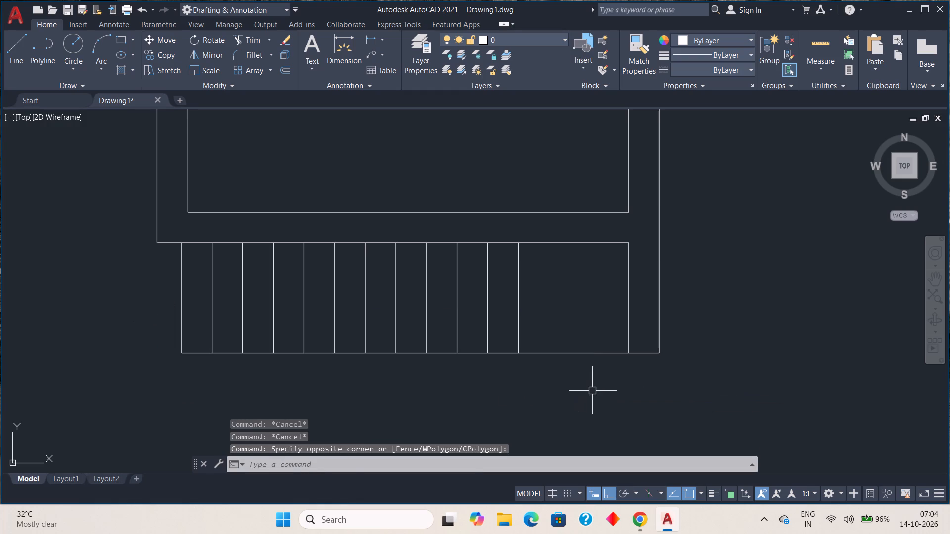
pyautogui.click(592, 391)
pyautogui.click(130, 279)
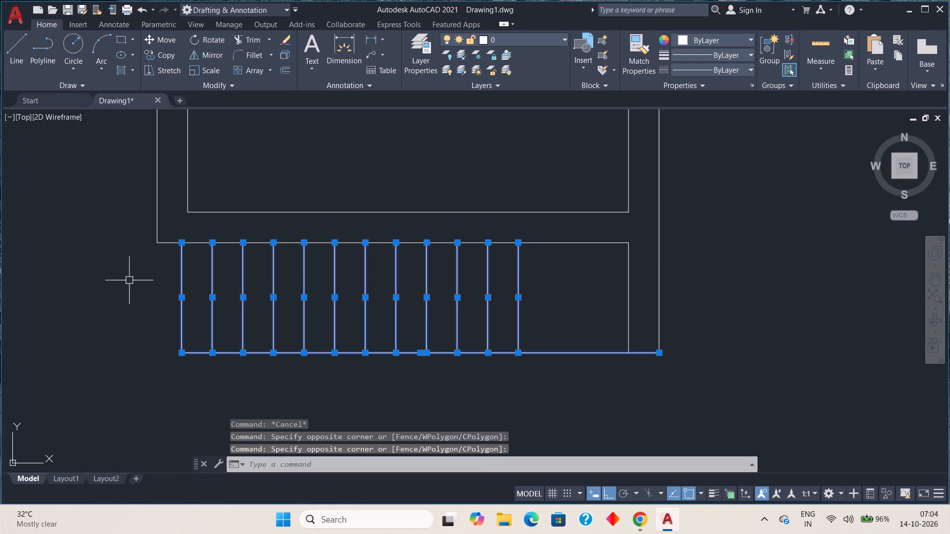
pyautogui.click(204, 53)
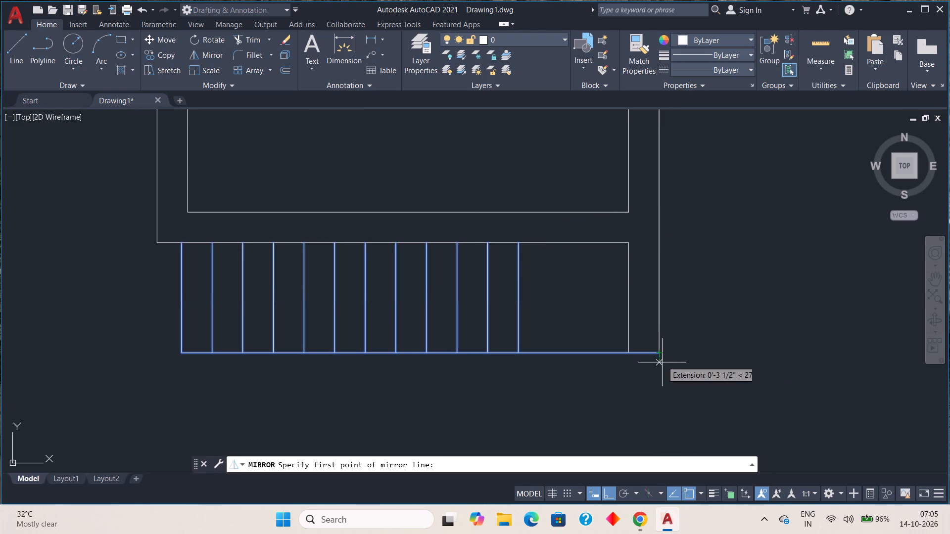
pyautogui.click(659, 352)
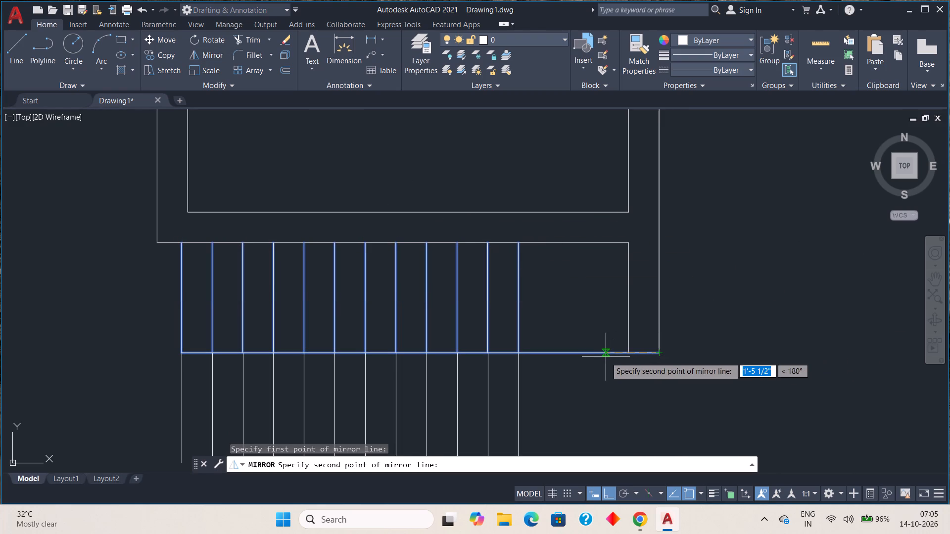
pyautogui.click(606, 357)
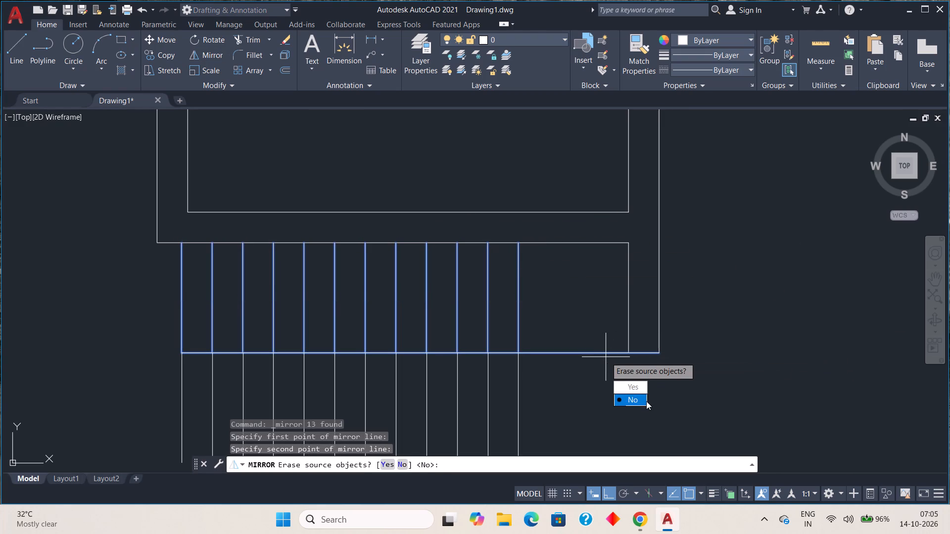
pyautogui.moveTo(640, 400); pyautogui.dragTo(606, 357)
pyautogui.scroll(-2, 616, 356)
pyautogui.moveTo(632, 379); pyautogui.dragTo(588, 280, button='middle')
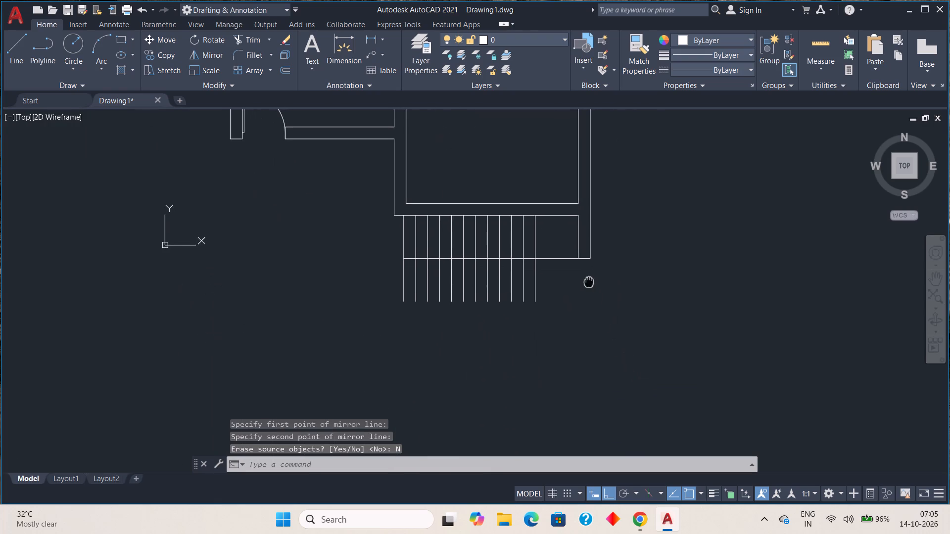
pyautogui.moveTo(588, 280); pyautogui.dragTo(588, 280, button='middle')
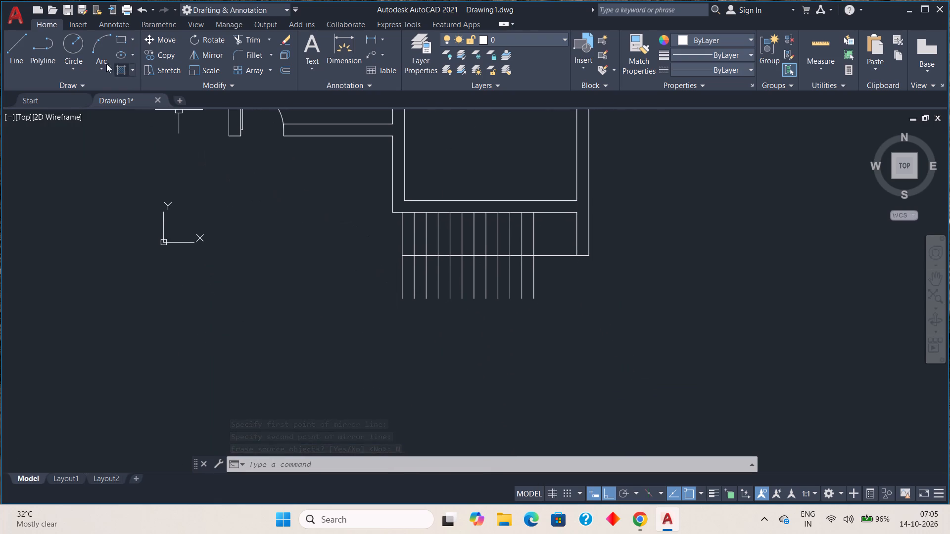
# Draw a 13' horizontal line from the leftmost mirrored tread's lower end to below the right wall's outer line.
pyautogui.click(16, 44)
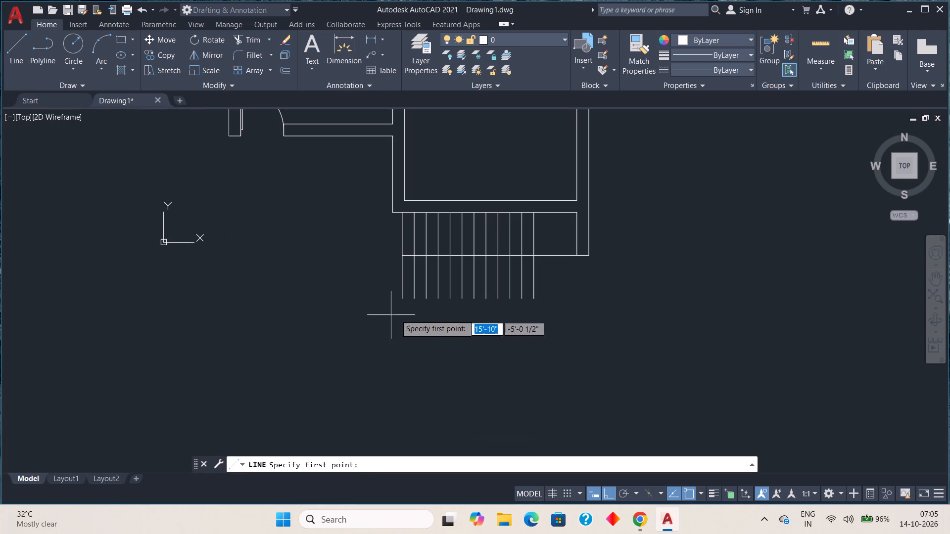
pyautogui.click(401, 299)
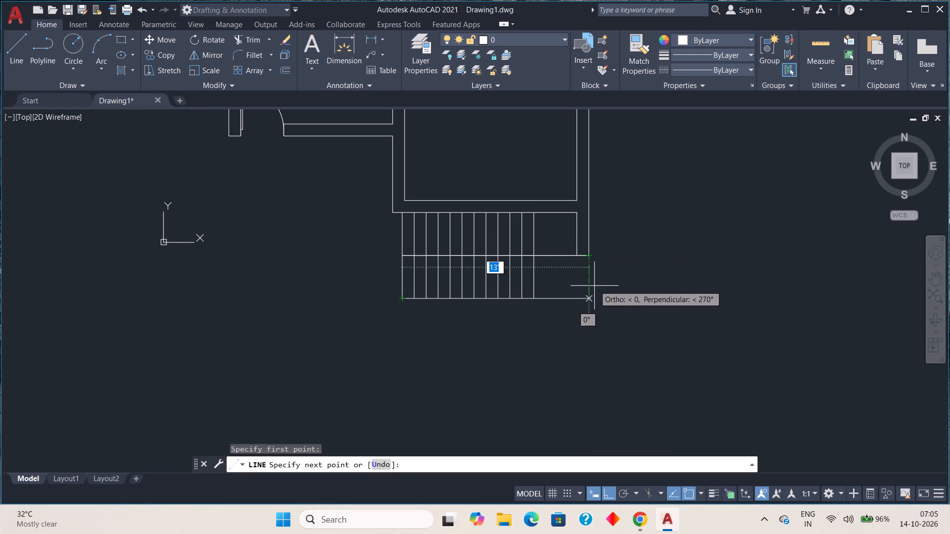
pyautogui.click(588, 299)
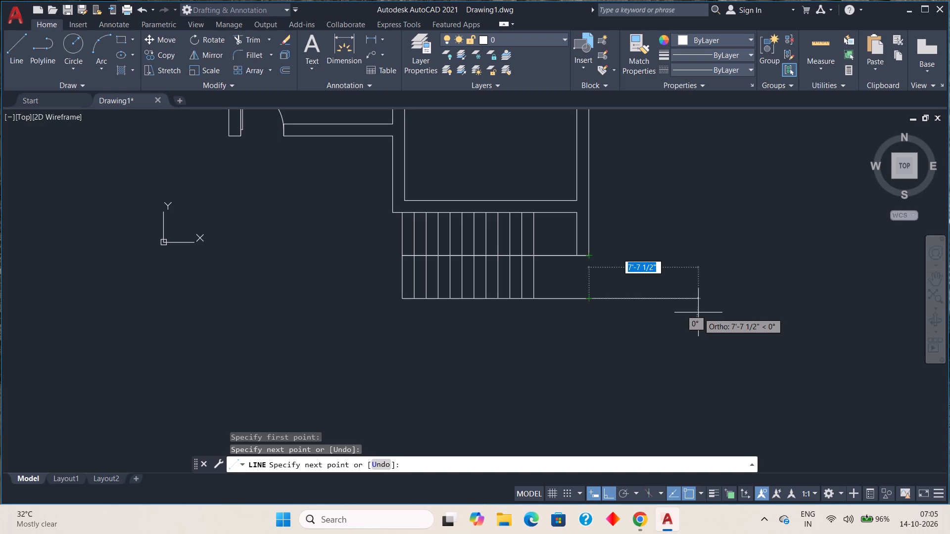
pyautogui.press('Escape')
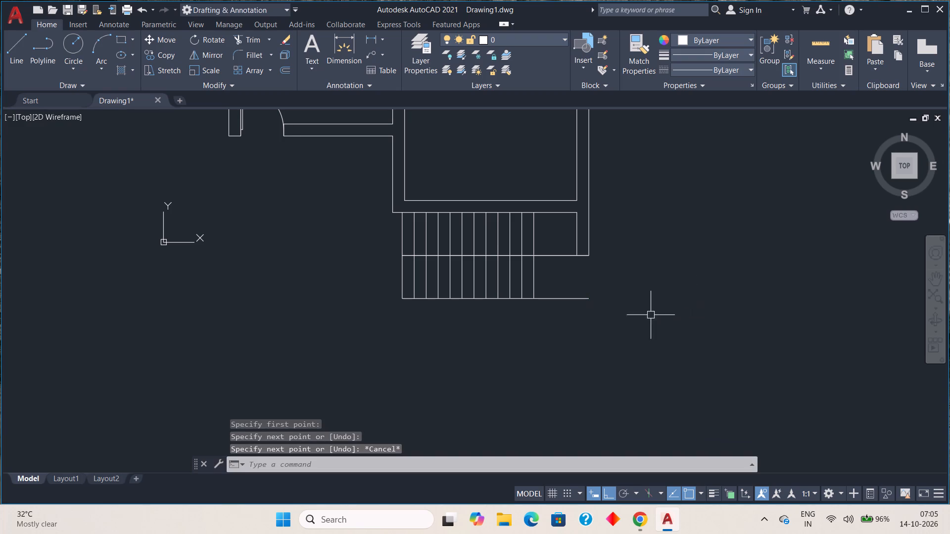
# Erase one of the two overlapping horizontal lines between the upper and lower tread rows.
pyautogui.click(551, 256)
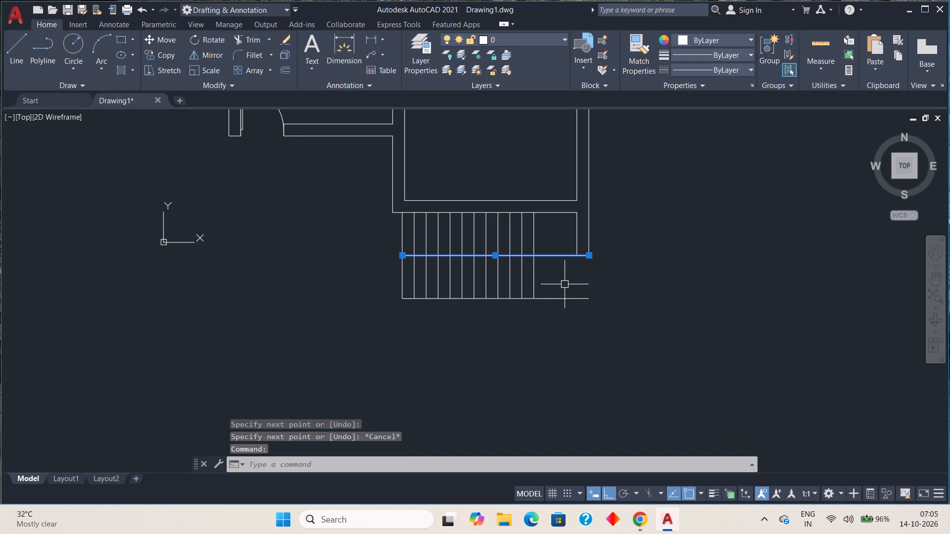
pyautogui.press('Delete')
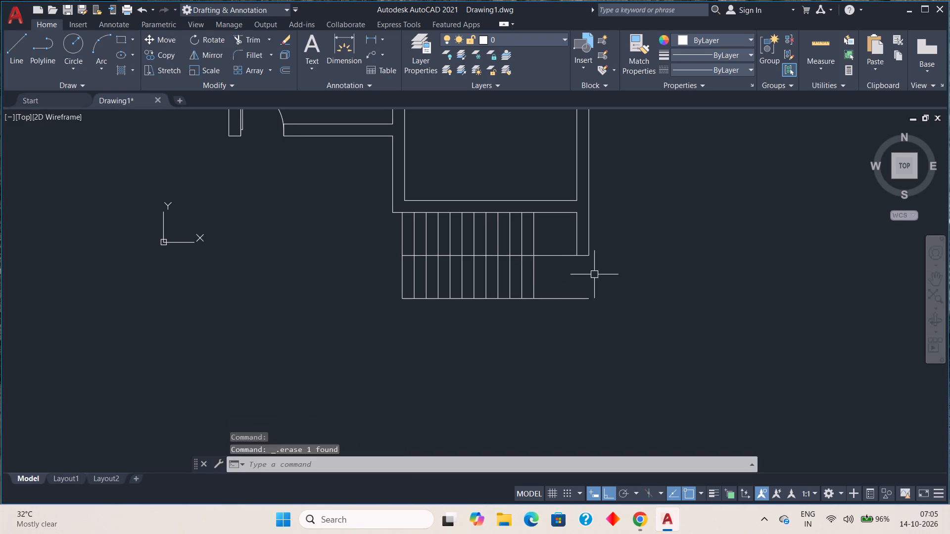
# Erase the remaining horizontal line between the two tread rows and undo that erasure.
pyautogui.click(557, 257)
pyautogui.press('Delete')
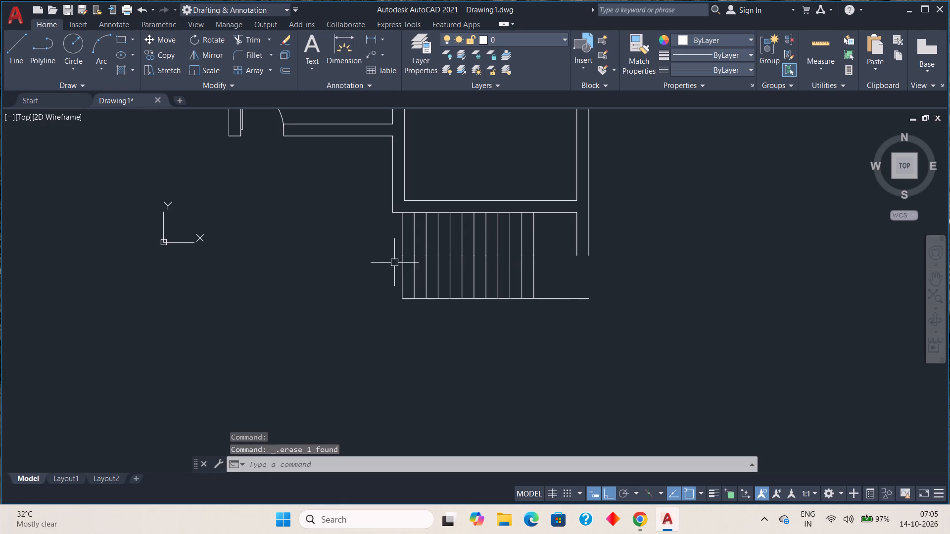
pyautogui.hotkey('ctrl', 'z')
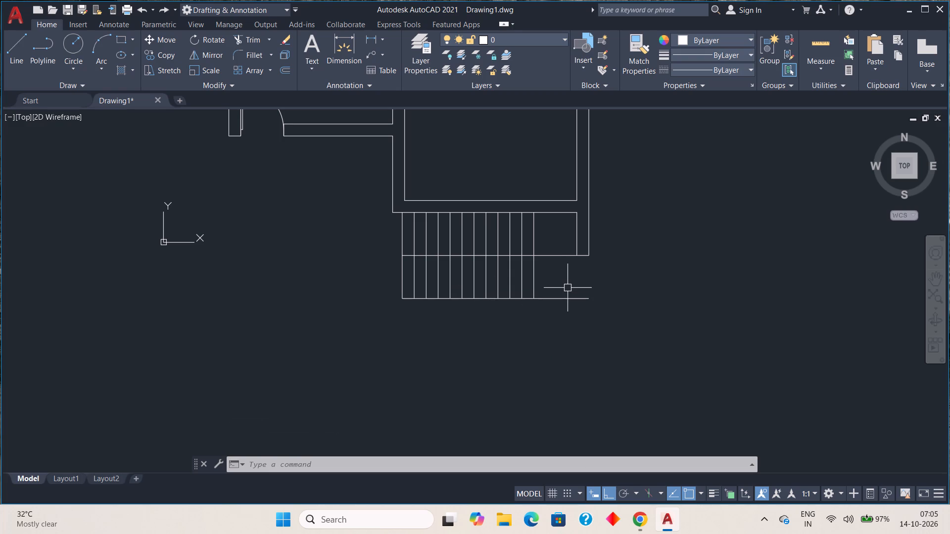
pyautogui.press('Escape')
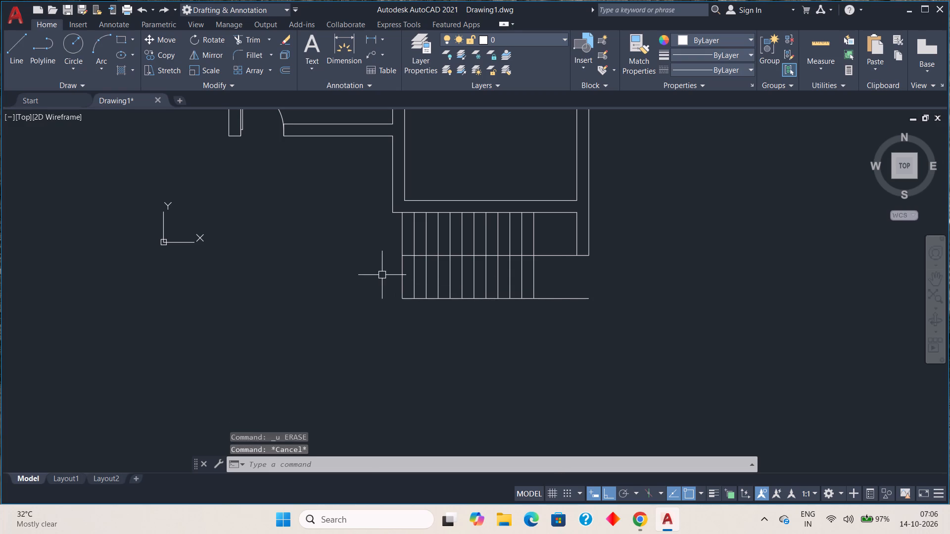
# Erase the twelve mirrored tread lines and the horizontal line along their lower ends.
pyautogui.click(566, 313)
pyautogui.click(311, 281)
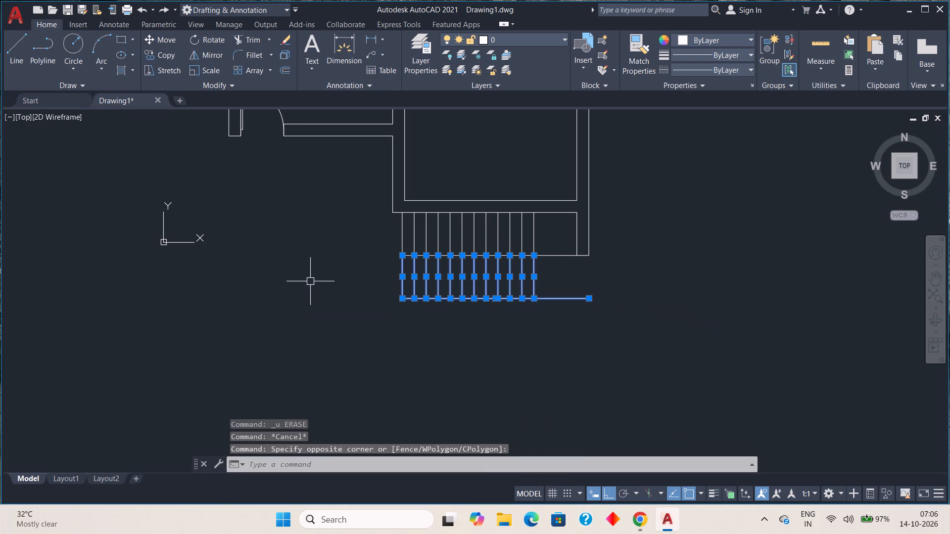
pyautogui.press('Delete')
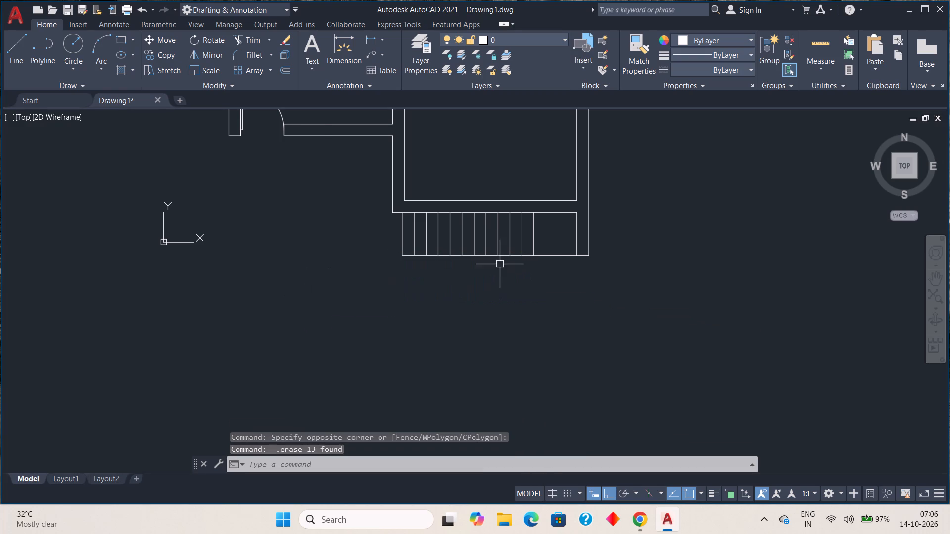
# Copy the twelve tread lines and the horizontal line along their lower ends 3'4" straight down.
pyautogui.click(543, 267)
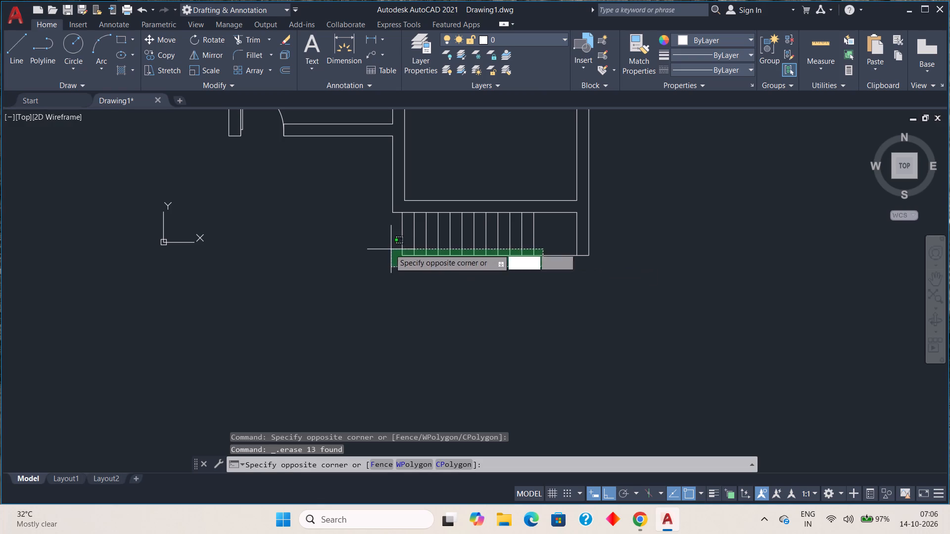
pyautogui.click(348, 237)
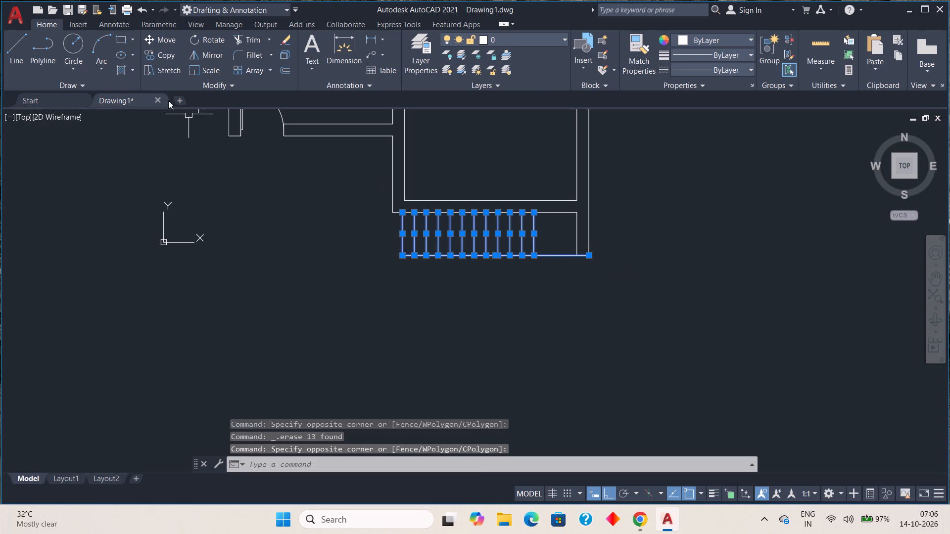
pyautogui.click(161, 56)
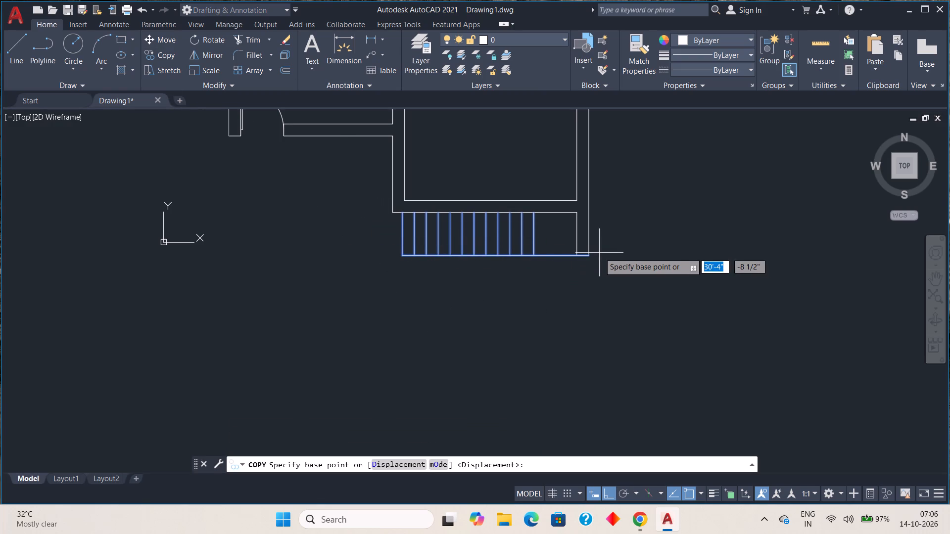
pyautogui.click(588, 256)
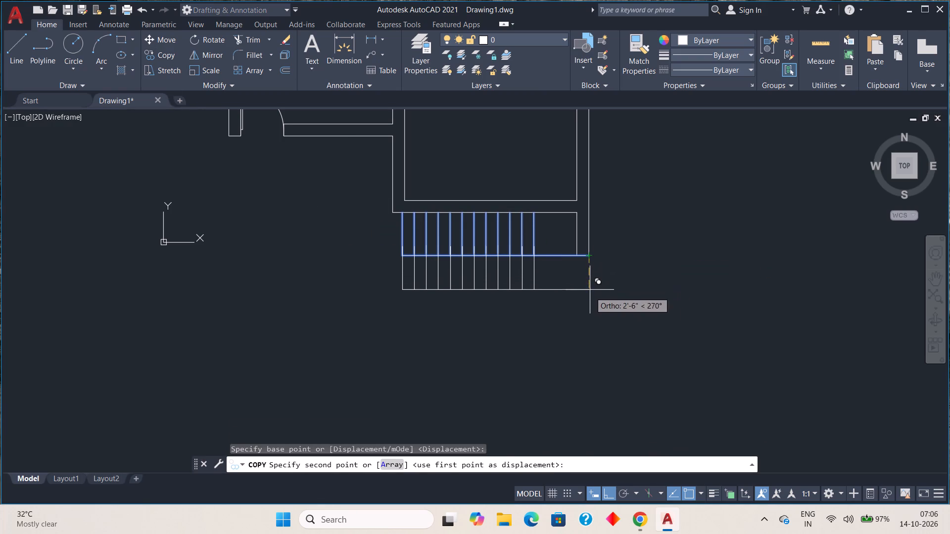
pyautogui.press('3')
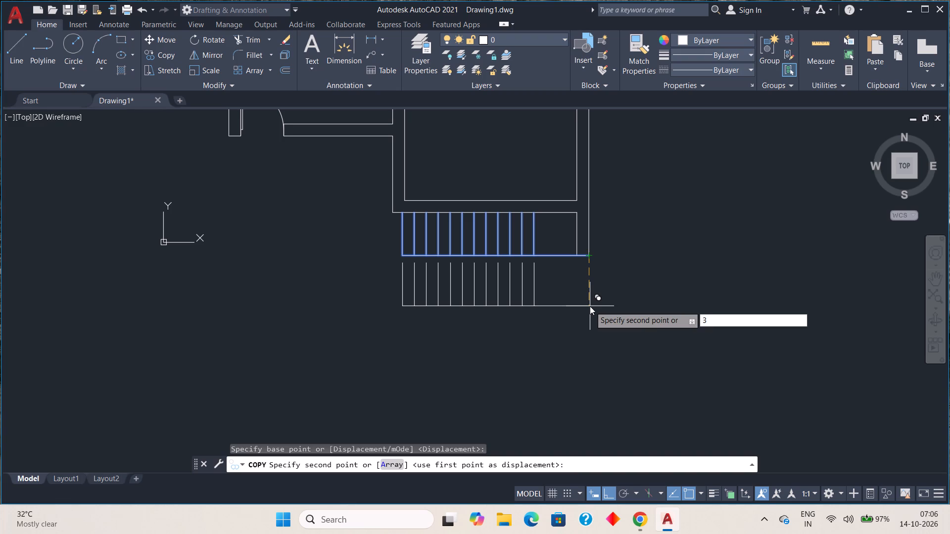
pyautogui.press("'")
pyautogui.press('4')
pyautogui.hotkey('shift', '"')
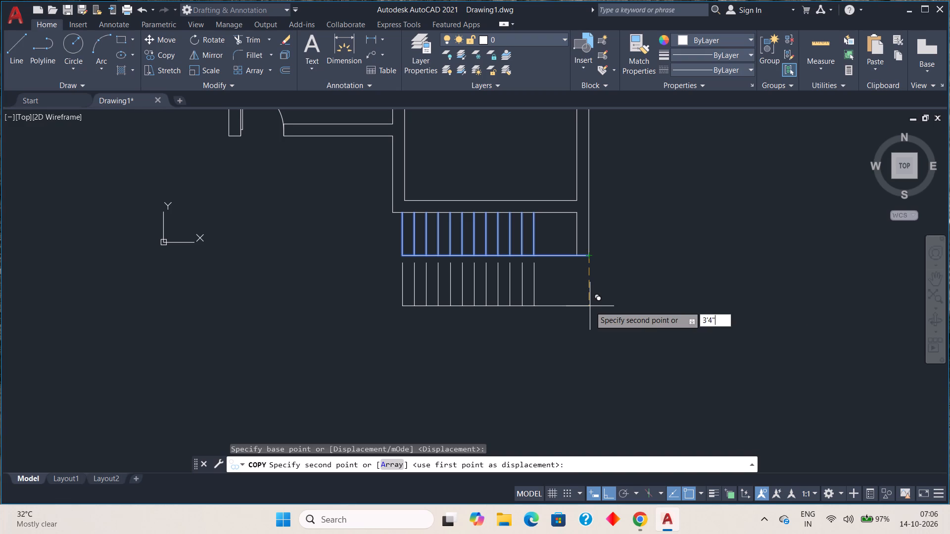
pyautogui.press('Return')
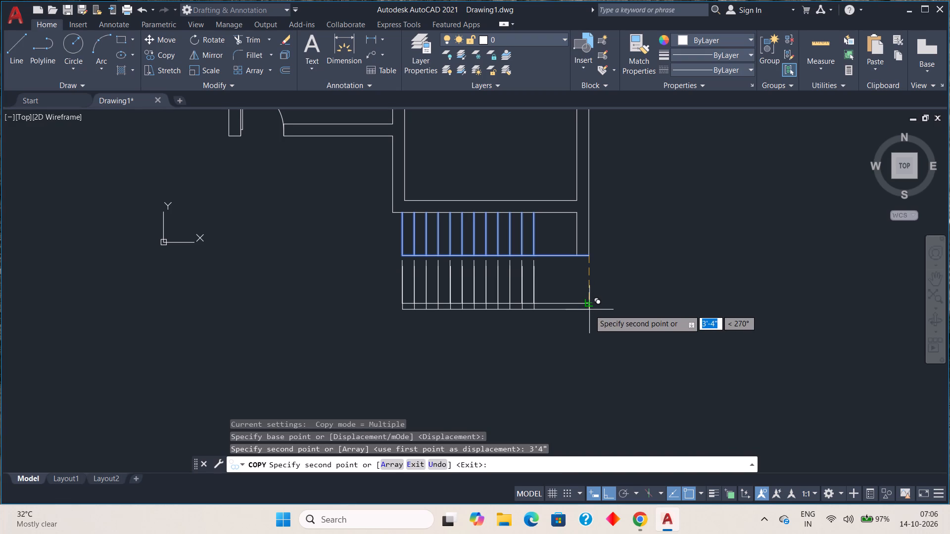
pyautogui.press('Escape')
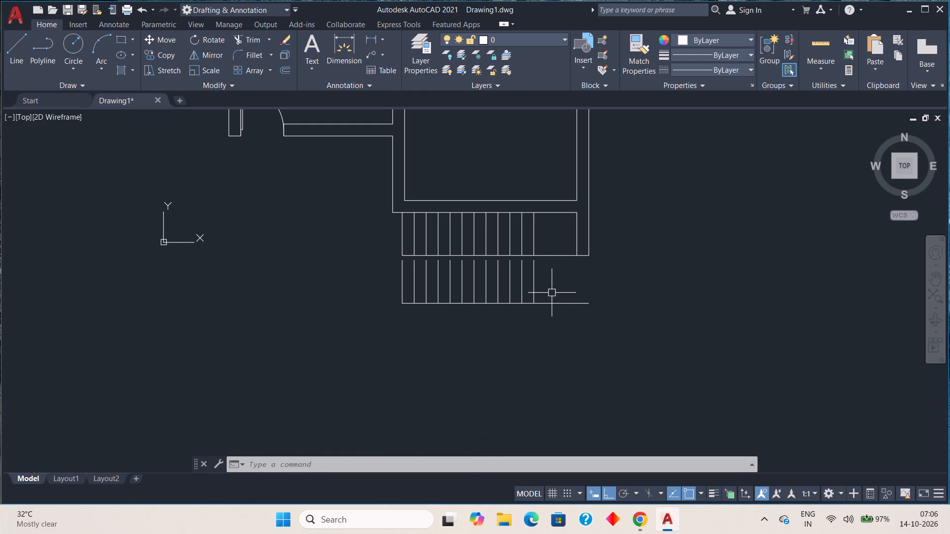
# Erase the original horizontal line along the lower ends of the upper tread row.
pyautogui.click(553, 256)
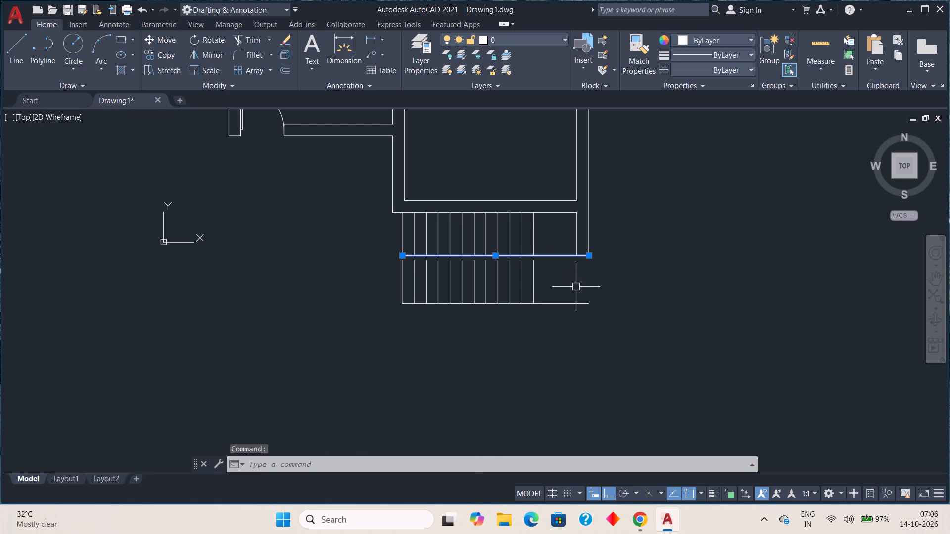
pyautogui.press('Delete')
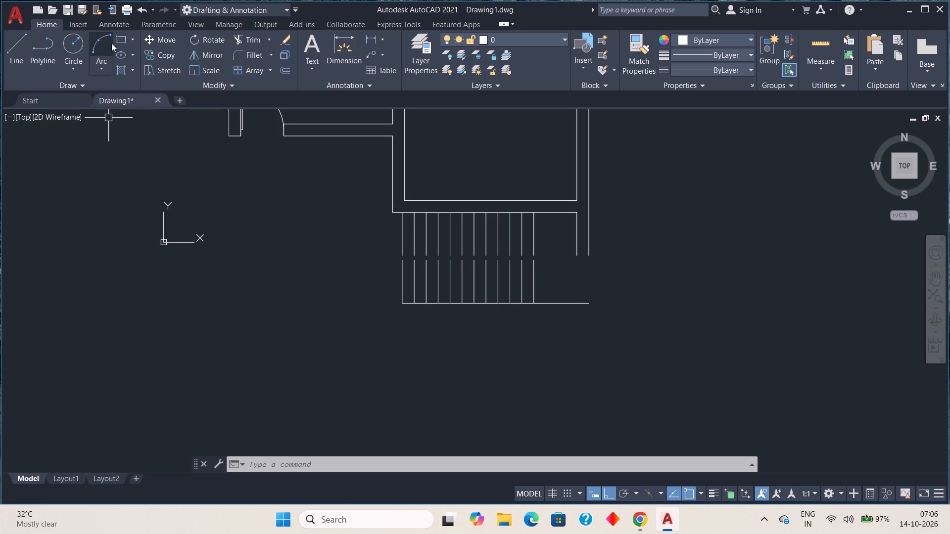
# Draw a 4" high rectangle in the gap between the two tread rows, from the leftmost to the rightmost tread.
pyautogui.click(125, 39)
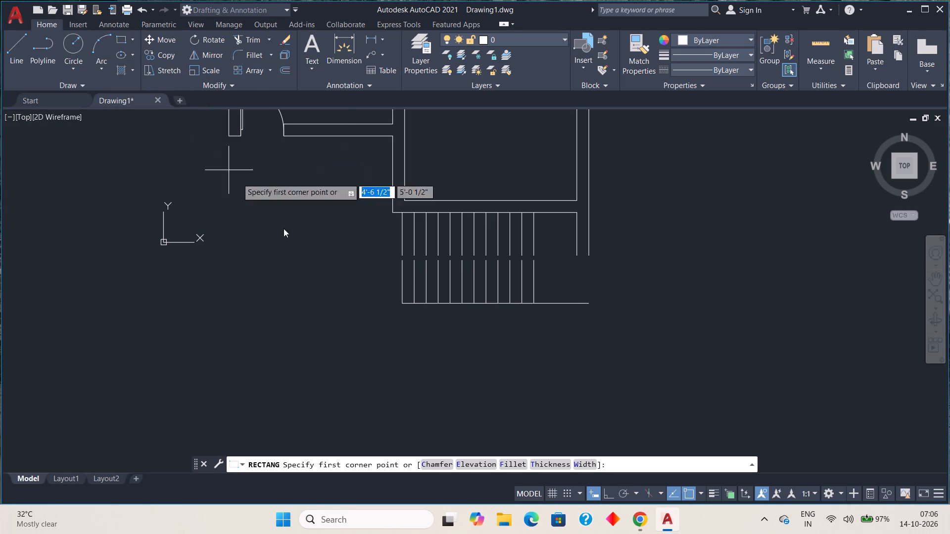
pyautogui.scroll(4, 398, 260)
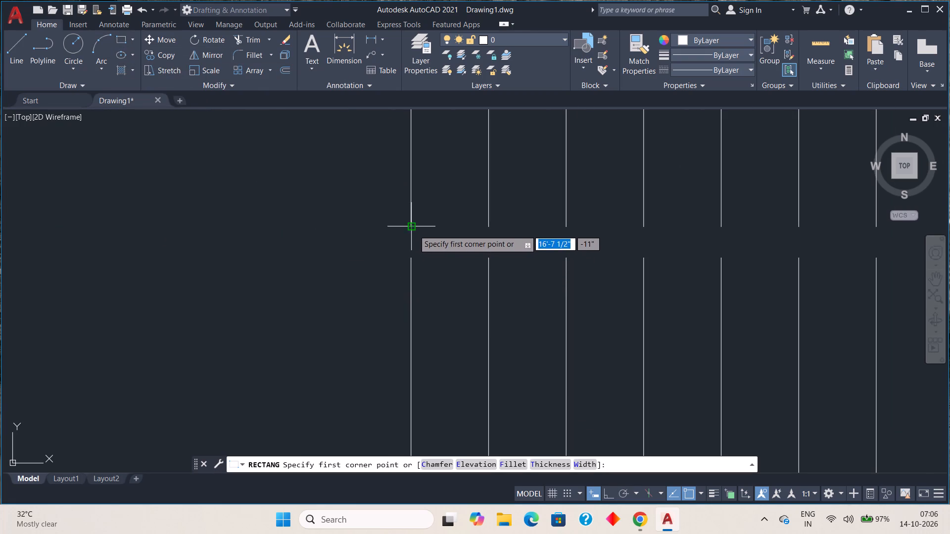
pyautogui.click(411, 230)
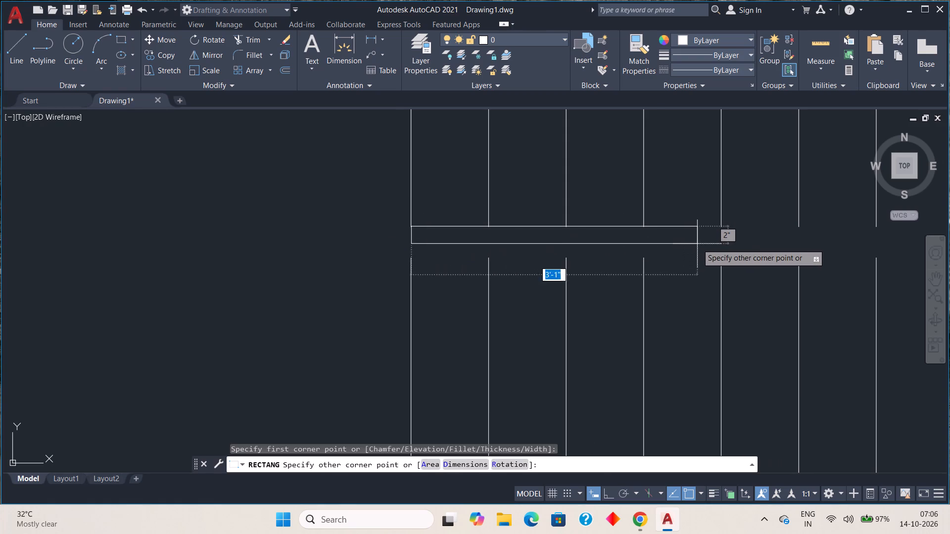
pyautogui.scroll(-3, 700, 244)
pyautogui.moveTo(715, 250); pyautogui.dragTo(275, 249, button='middle')
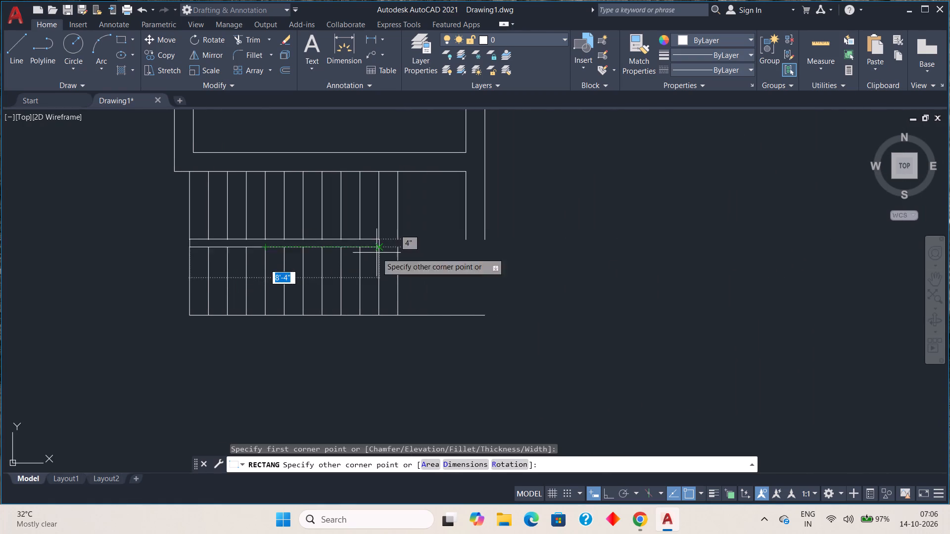
pyautogui.scroll(4, 404, 253)
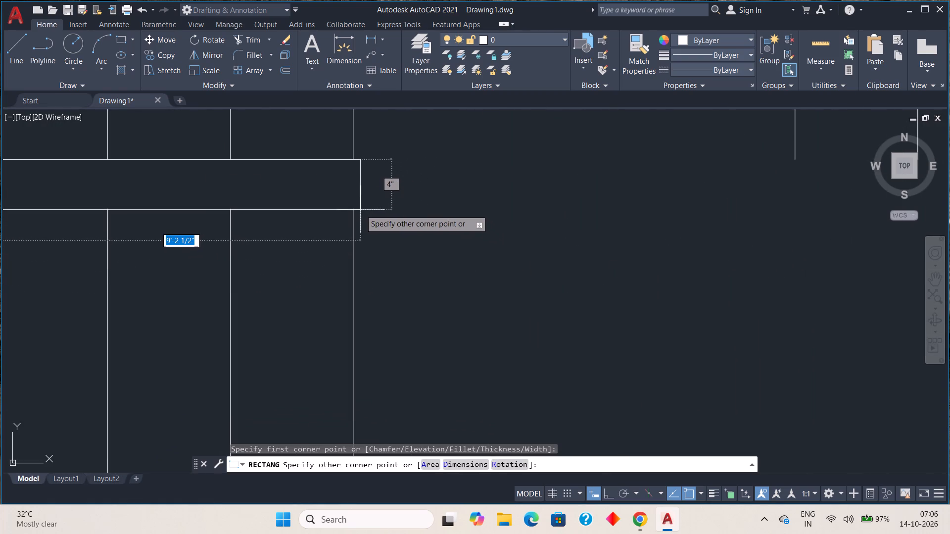
pyautogui.click(352, 210)
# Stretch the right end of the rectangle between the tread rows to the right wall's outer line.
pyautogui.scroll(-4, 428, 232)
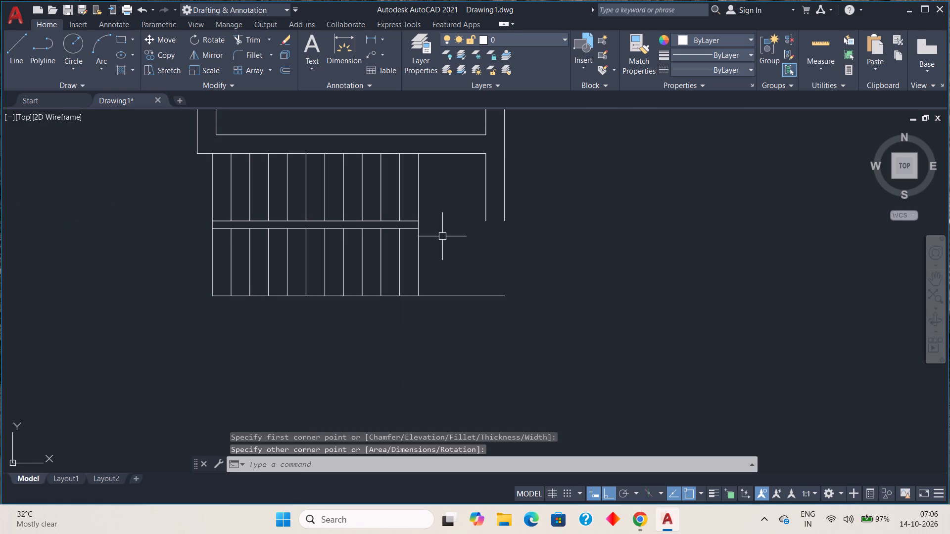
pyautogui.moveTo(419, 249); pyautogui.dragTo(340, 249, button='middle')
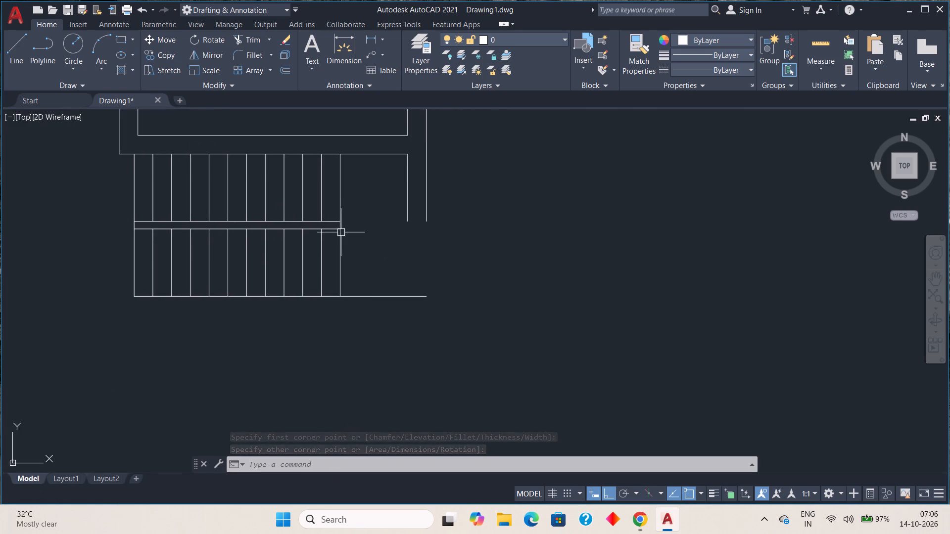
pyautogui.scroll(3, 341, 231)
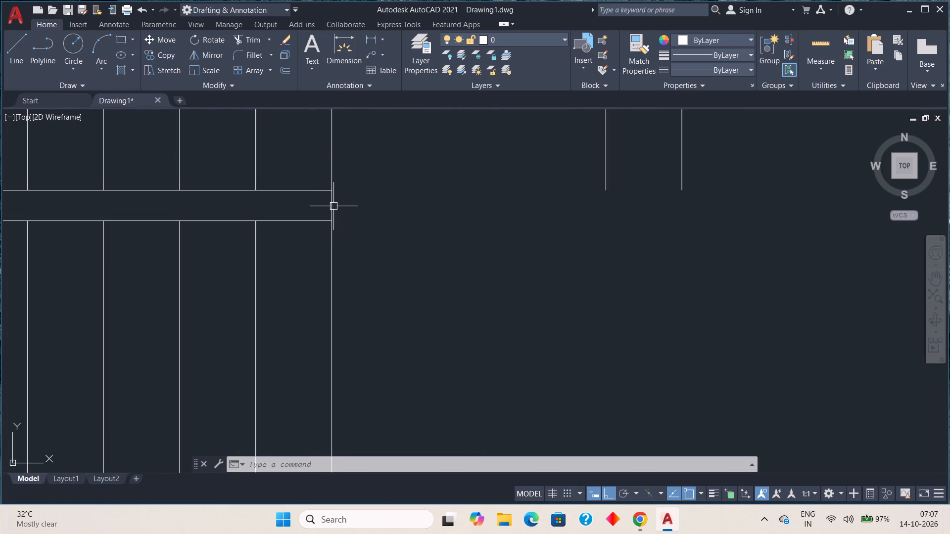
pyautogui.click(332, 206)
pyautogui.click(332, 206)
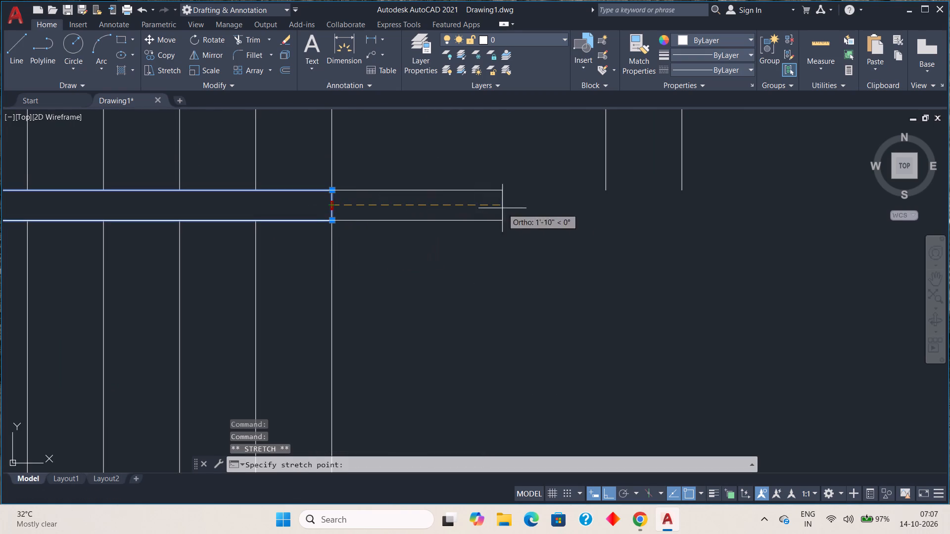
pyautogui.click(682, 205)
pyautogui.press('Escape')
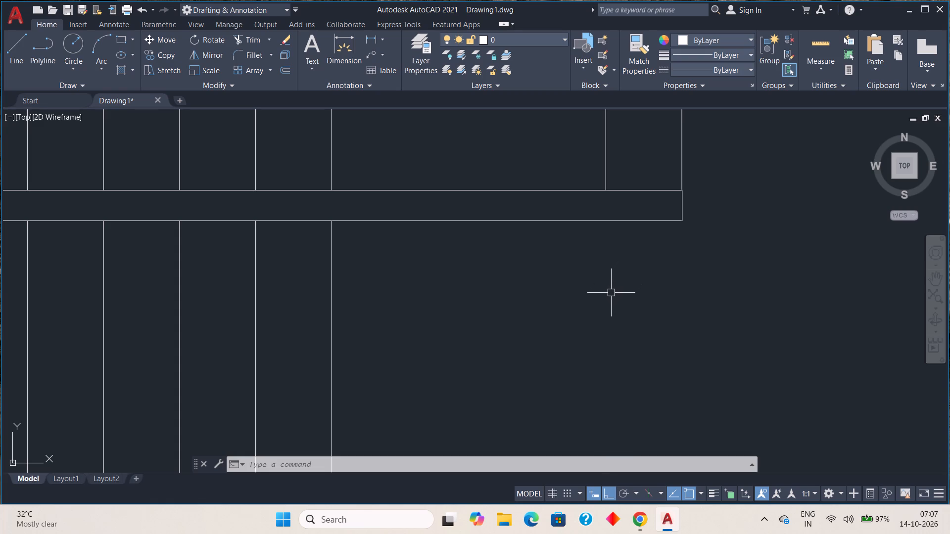
# Stretch the right end of the rectangle between the tread rows to align with the right wall's inner line.
pyautogui.click(683, 205)
pyautogui.click(683, 205)
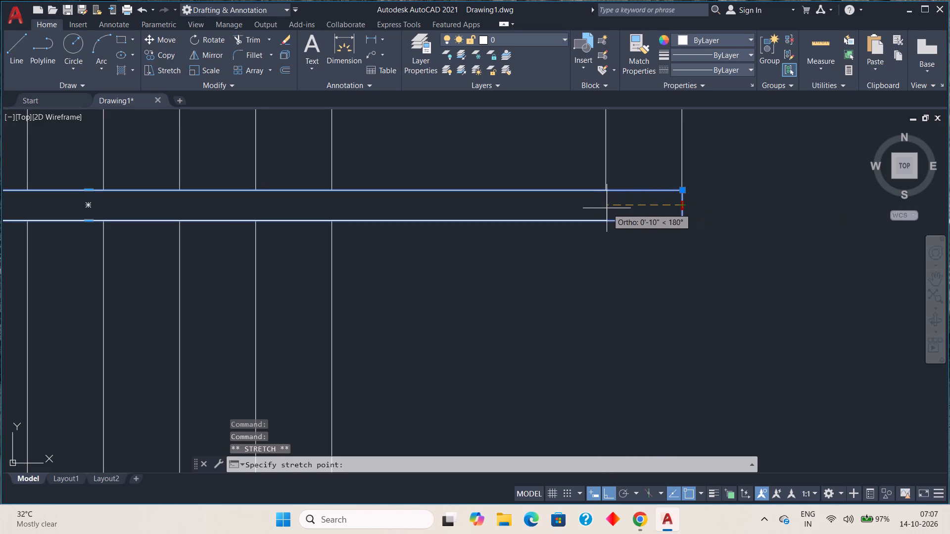
pyautogui.click(606, 208)
pyautogui.press('Escape')
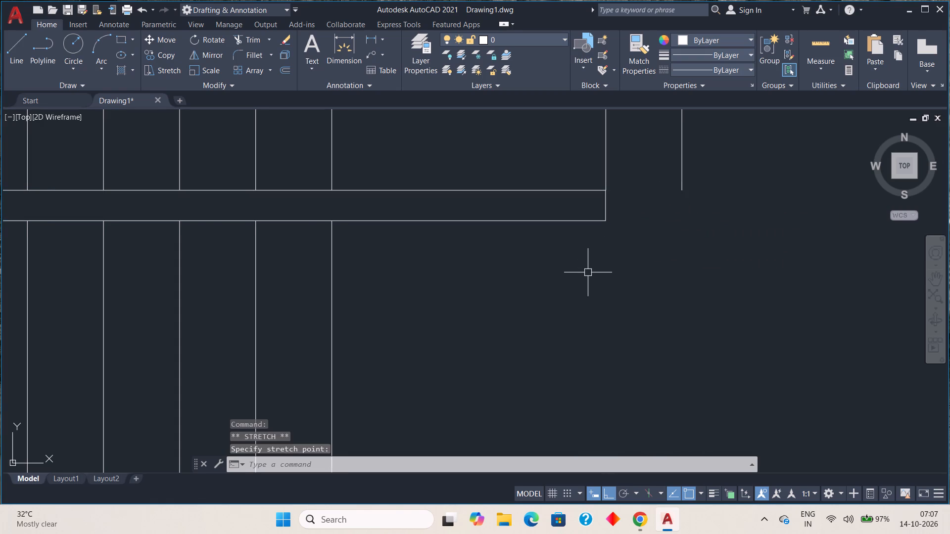
# Extend the right wall's outer and inner lines down to the horizontal line below the lower tread row.
pyautogui.scroll(-3, 597, 268)
pyautogui.moveTo(606, 291); pyautogui.dragTo(589, 235, button='middle')
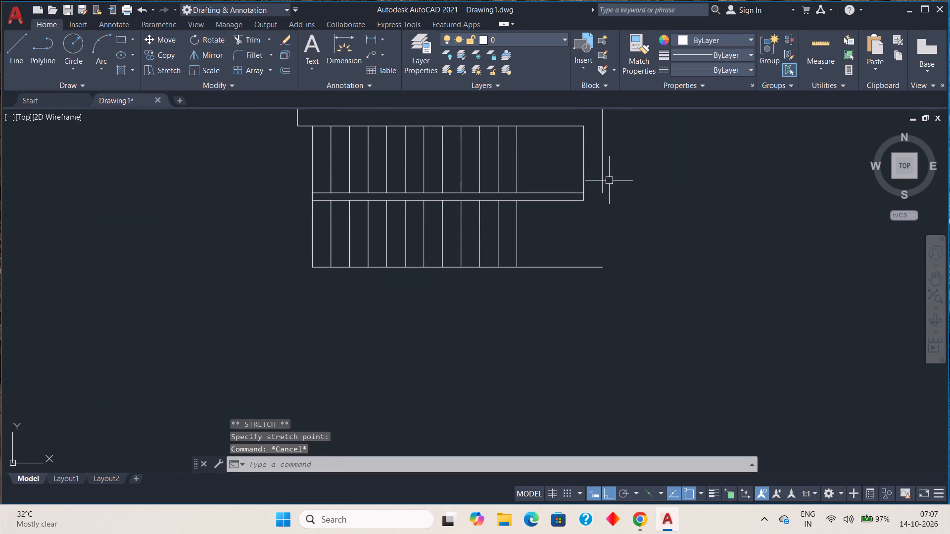
pyautogui.click(604, 180)
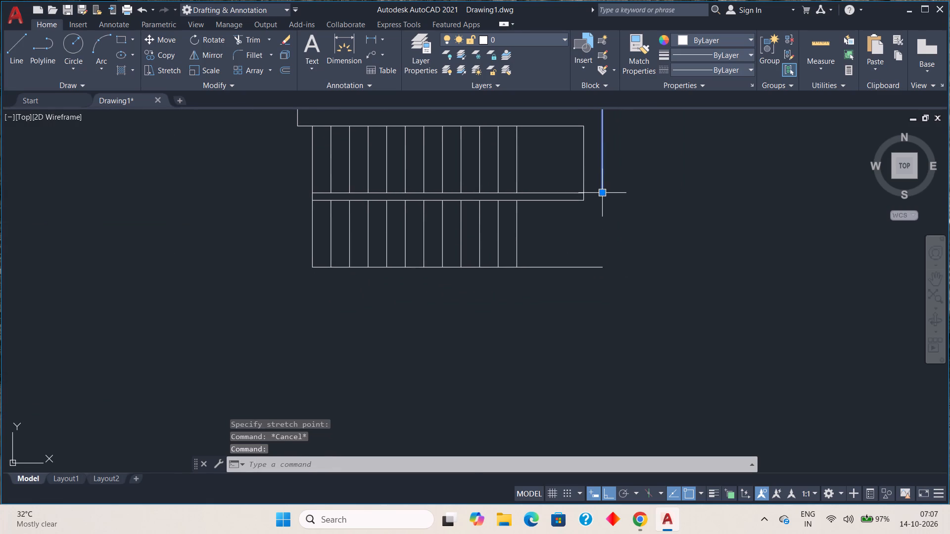
pyautogui.click(603, 193)
pyautogui.click(602, 266)
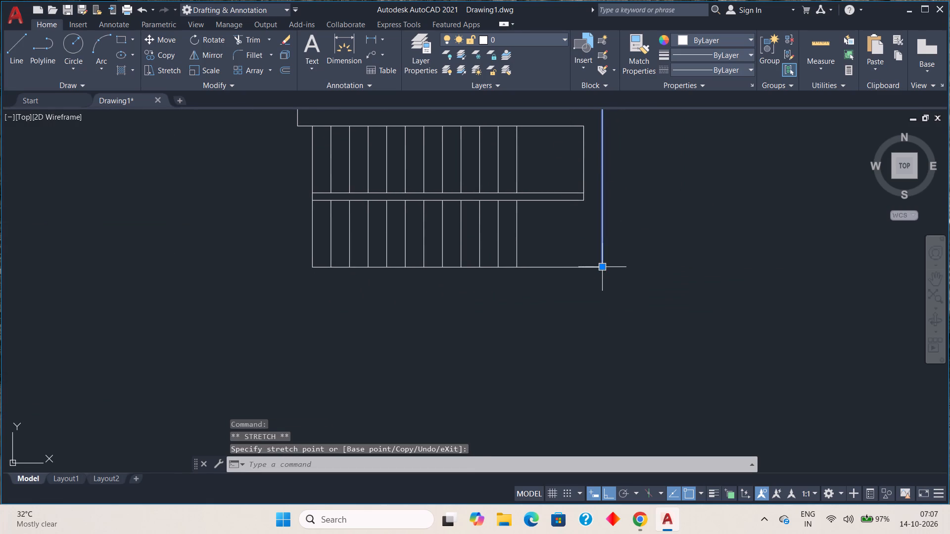
pyautogui.press('Escape')
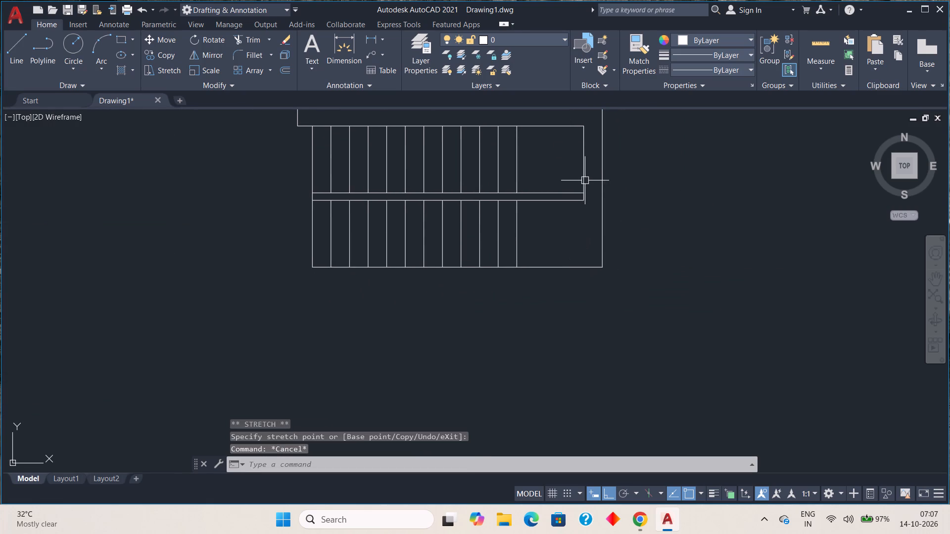
pyautogui.click(584, 180)
pyautogui.click(584, 192)
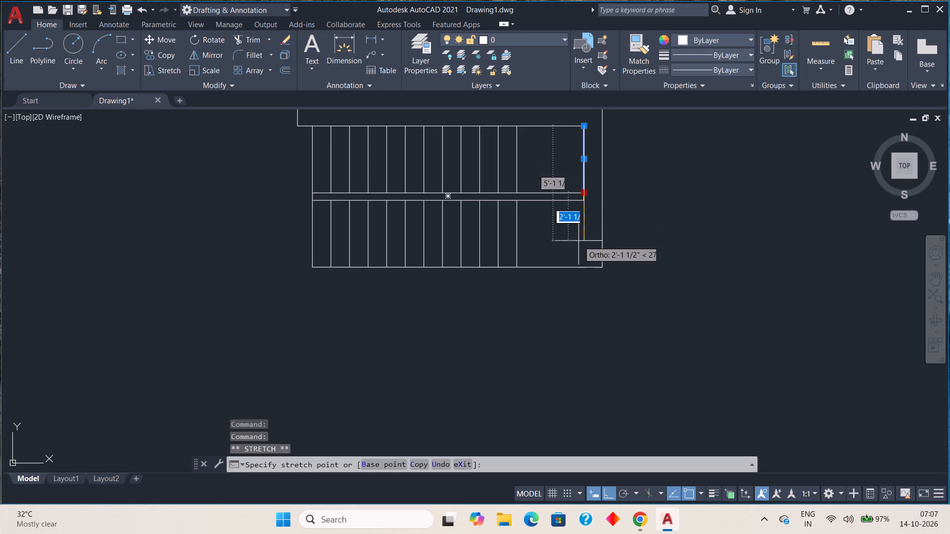
pyautogui.click(582, 268)
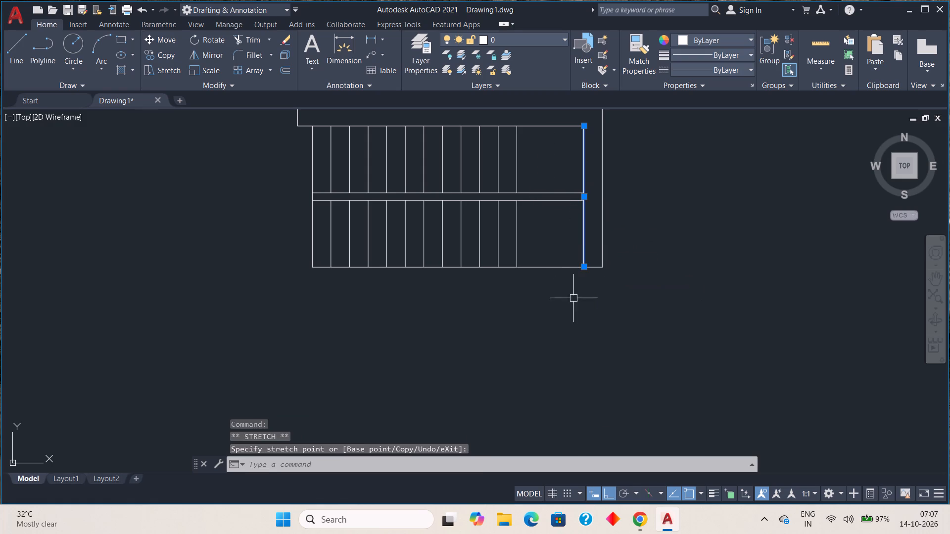
pyautogui.press('Escape')
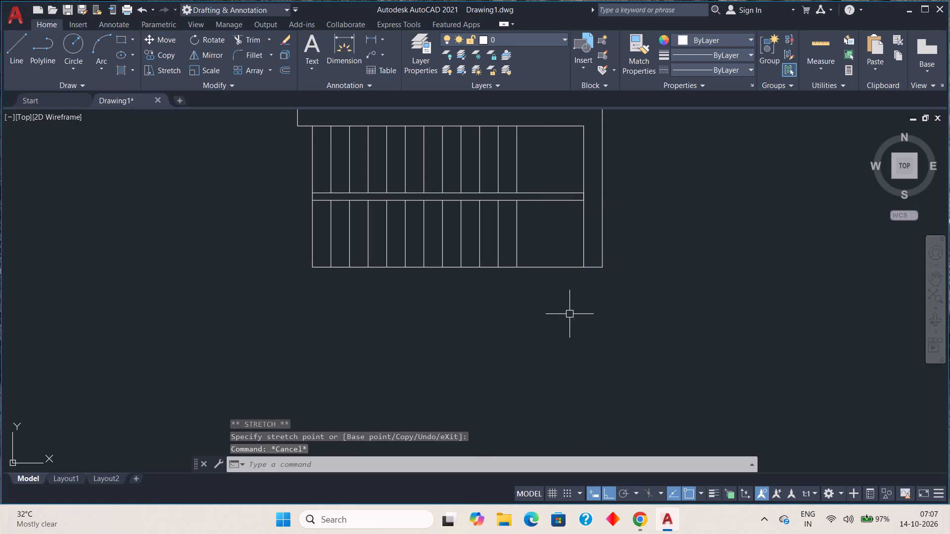
# Offset the horizontal line below the lower tread row 10" downward to form the staircase's bottom wall.
pyautogui.scroll(-2, 586, 312)
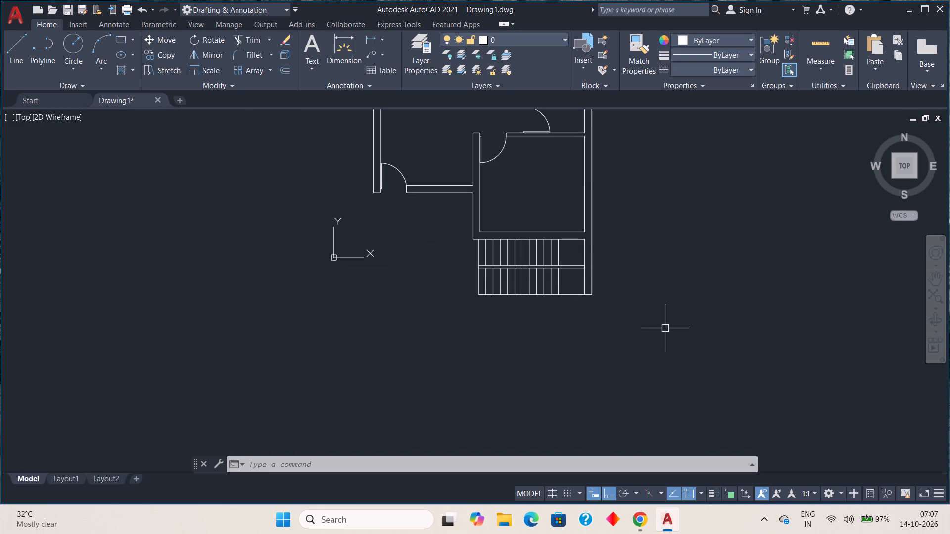
pyautogui.moveTo(665, 336); pyautogui.dragTo(661, 314, button='middle')
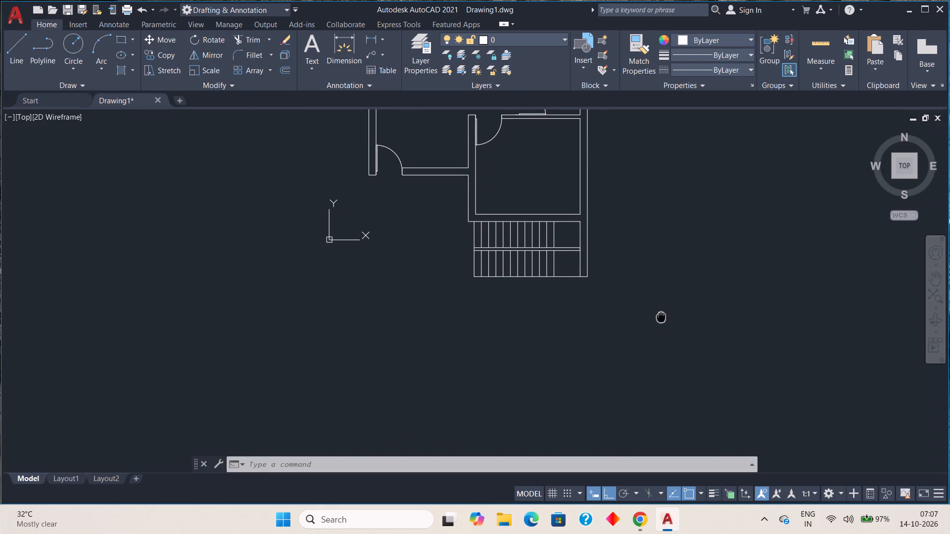
pyautogui.moveTo(661, 314); pyautogui.dragTo(660, 302, button='middle')
pyautogui.moveTo(660, 321); pyautogui.dragTo(655, 303, button='middle')
pyautogui.press('Escape')
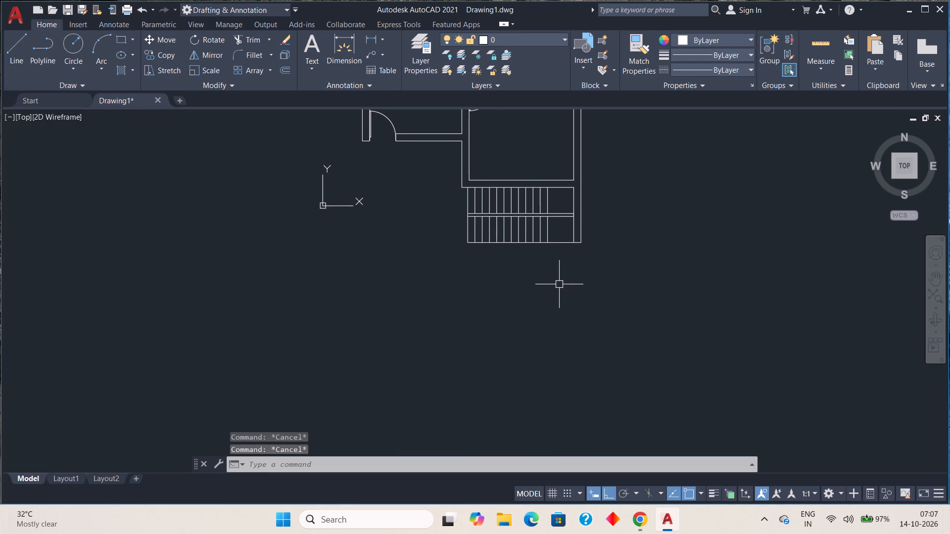
pyautogui.press('o')
pyautogui.press('space')
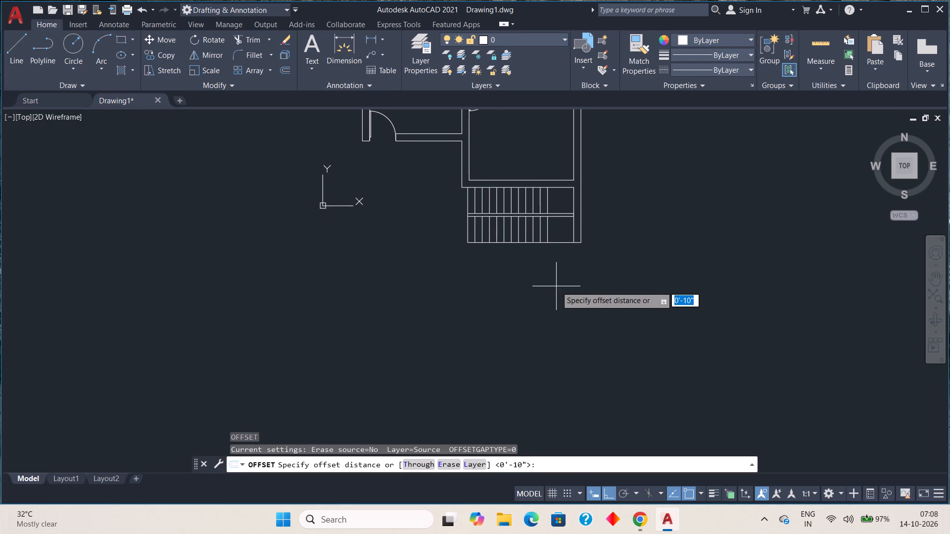
pyautogui.press('1')
pyautogui.press('0')
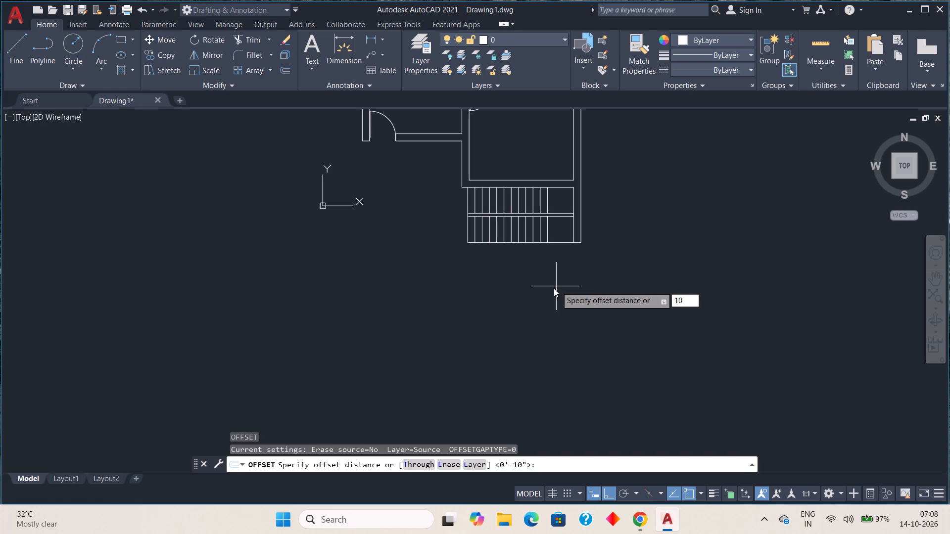
pyautogui.hotkey('shift', '"')
pyautogui.press('Return')
pyautogui.click(556, 241)
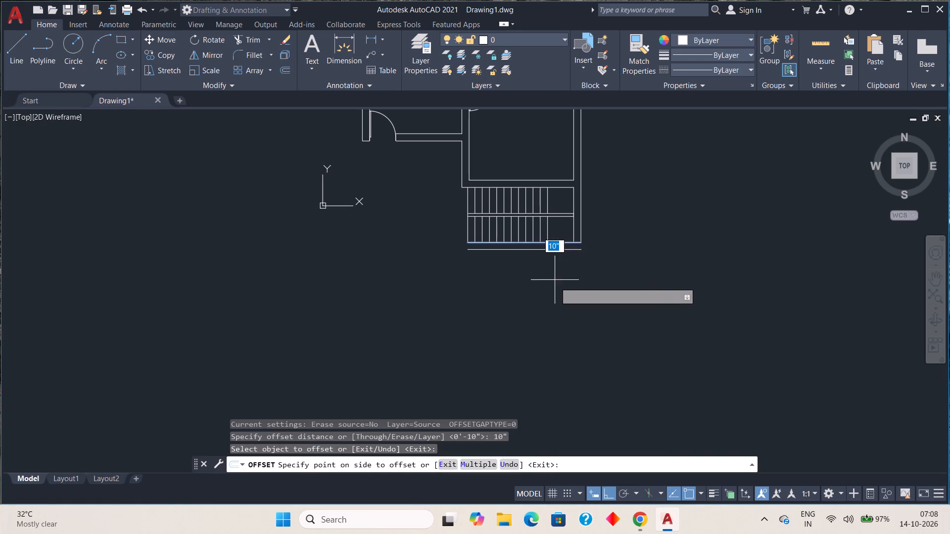
pyautogui.click(555, 282)
pyautogui.press('Escape')
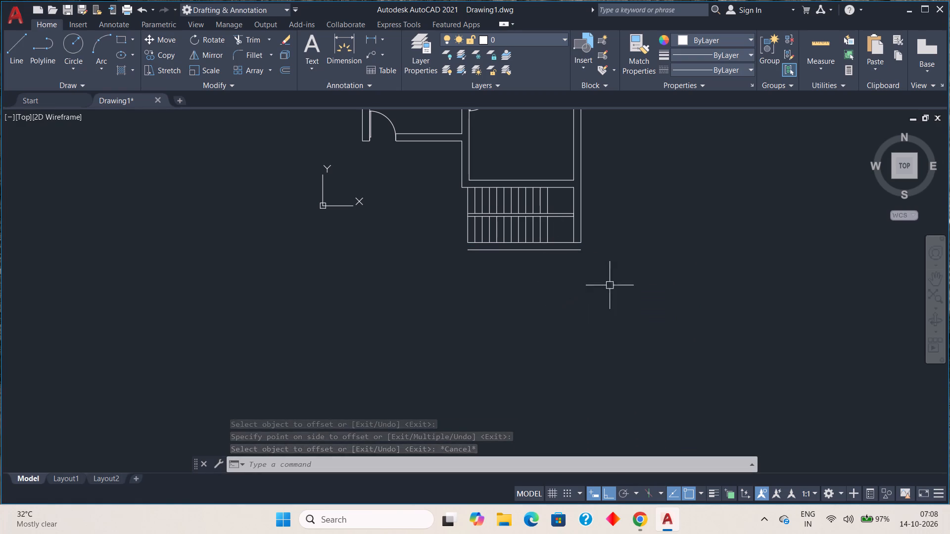
# Stretch the lower end of the right wall's outer line down to the bottom wall's outer line.
pyautogui.scroll(3, 598, 248)
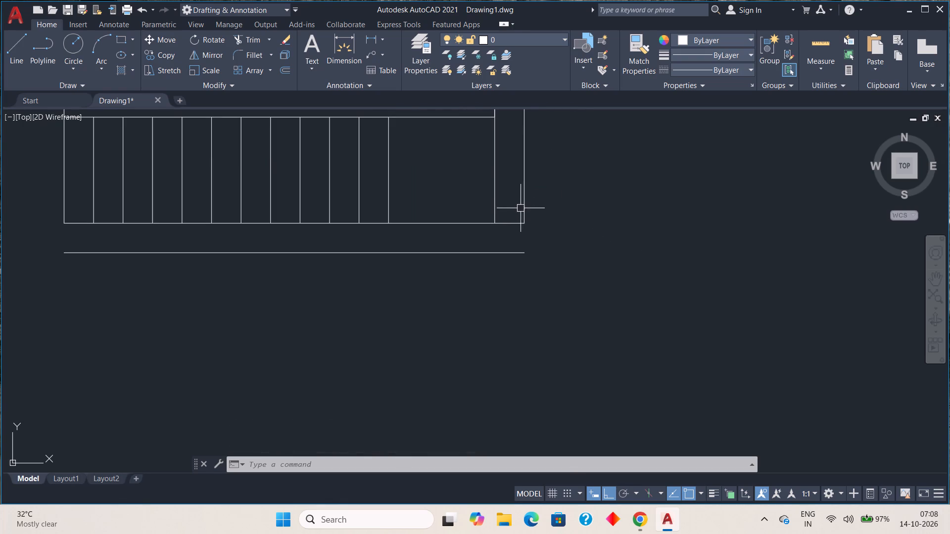
pyautogui.click(525, 205)
pyautogui.click(525, 222)
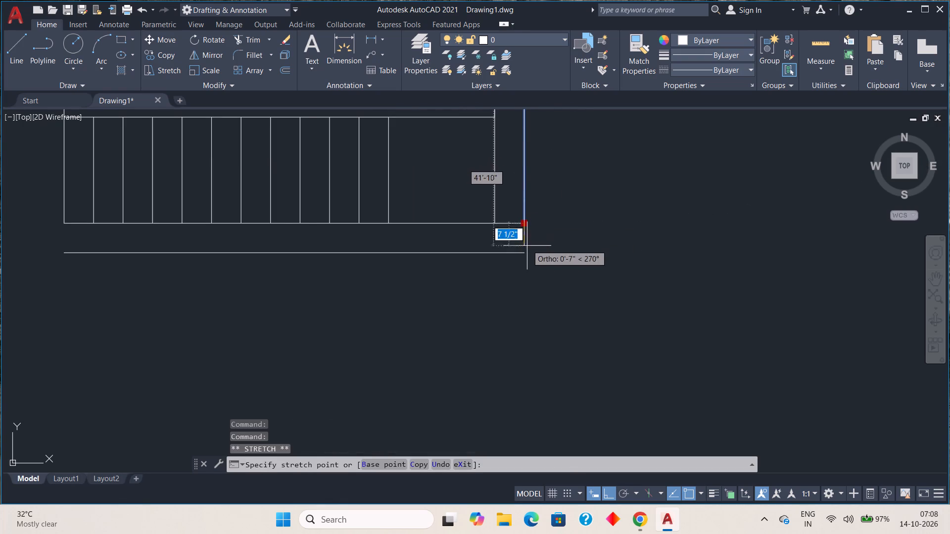
pyautogui.click(527, 251)
pyautogui.press('Escape')
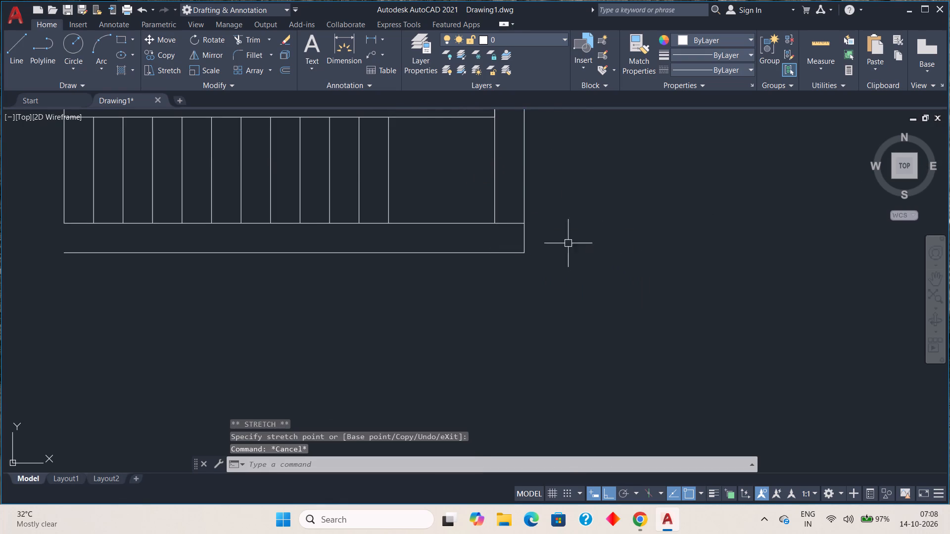
# Trim the bottom wall's inner line where it crosses the right wall's thickness.
pyautogui.click(255, 36)
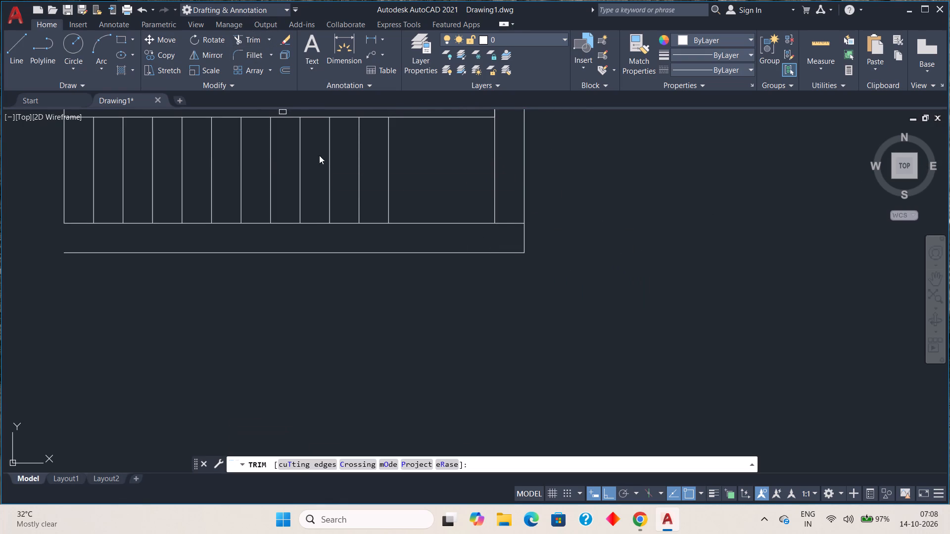
pyautogui.click(506, 221)
pyautogui.scroll(-2, 538, 217)
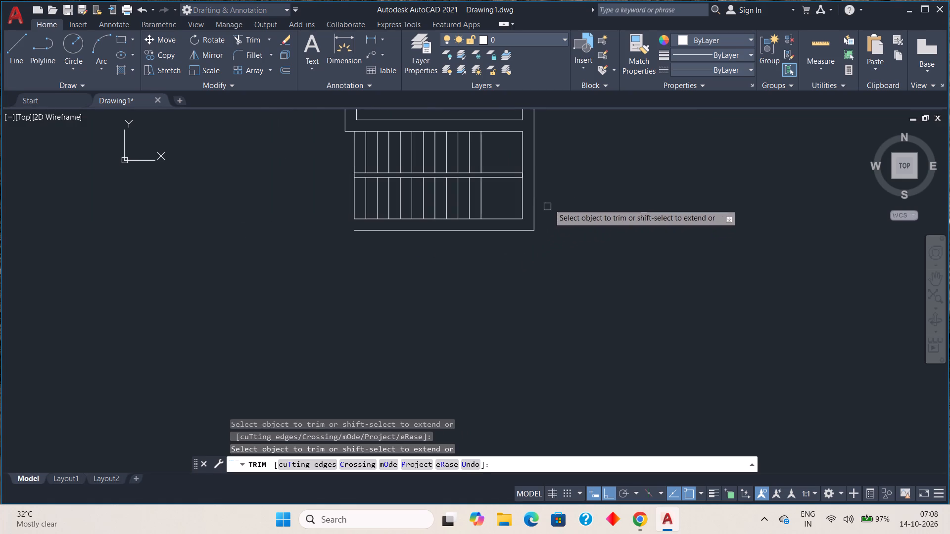
pyautogui.press('Escape')
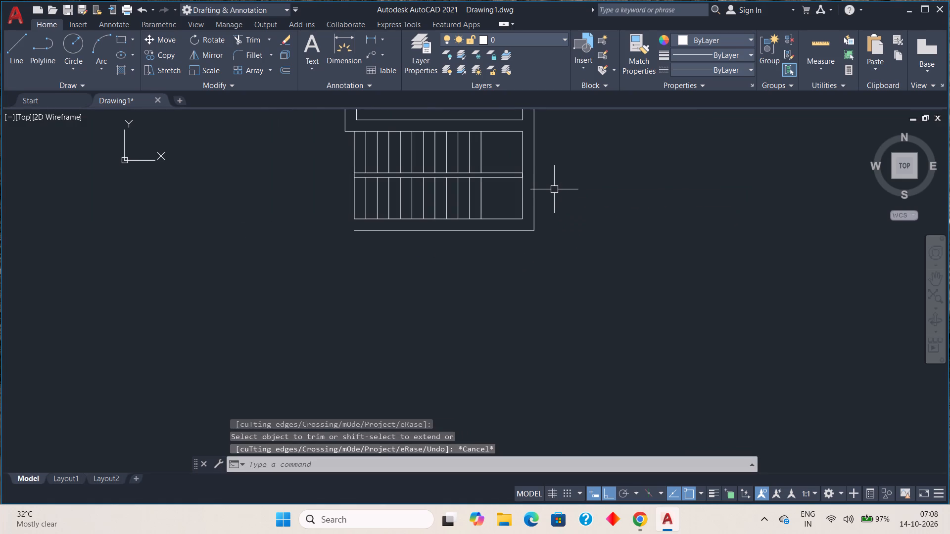
# Offset the rectangle between the two tread rows 2" outward.
pyautogui.moveTo(548, 190); pyautogui.dragTo(552, 214, button='middle')
pyautogui.scroll(2, 516, 206)
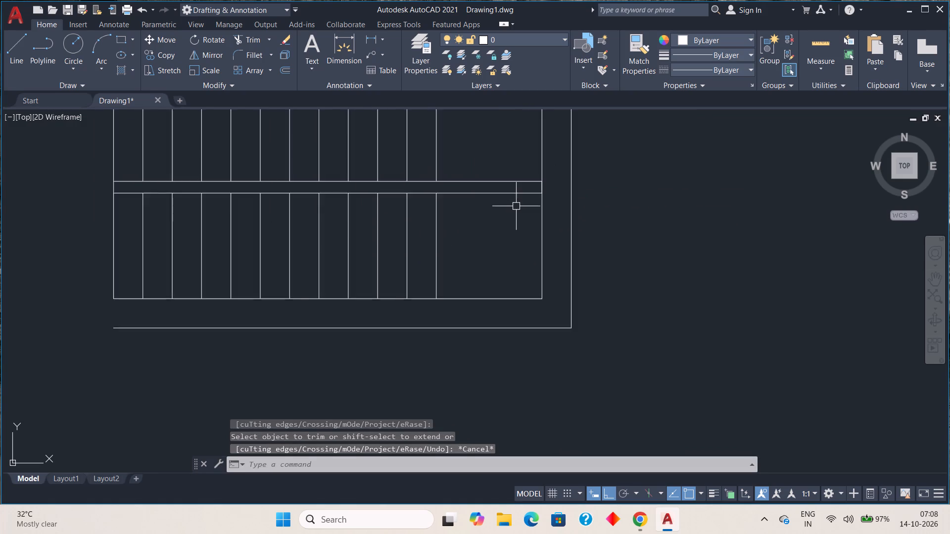
pyautogui.scroll(1, 516, 206)
pyautogui.click(514, 186)
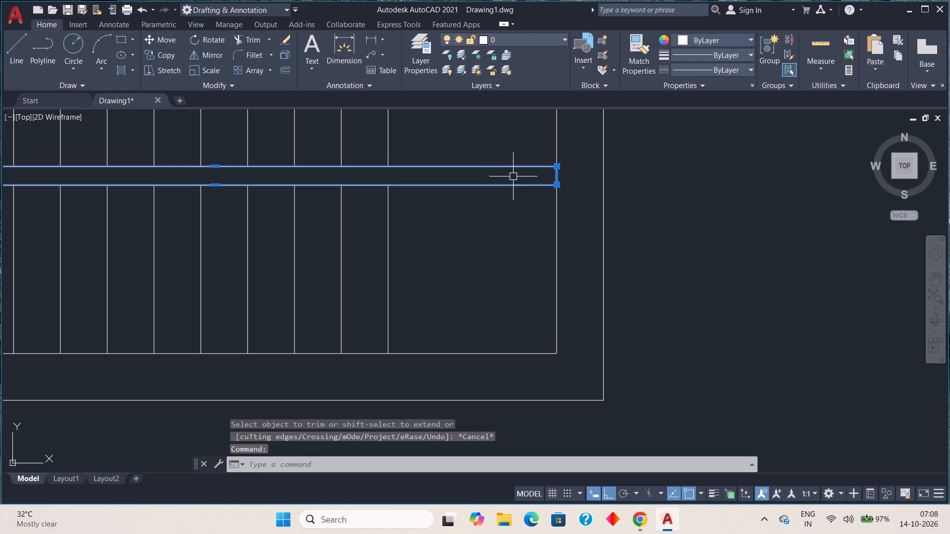
pyautogui.press('Escape')
pyautogui.press('o')
pyautogui.press('space')
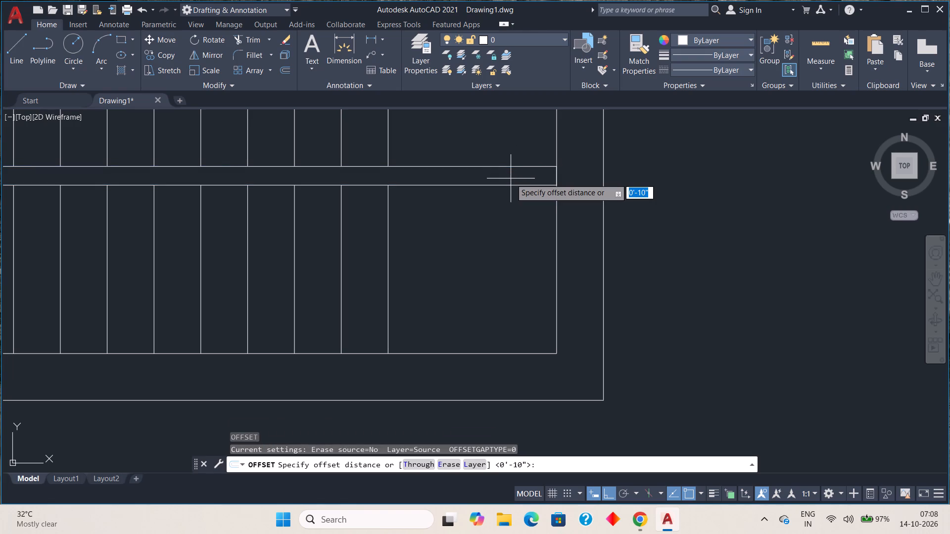
pyautogui.write('2')
pyautogui.hotkey('shift', '"')
pyautogui.press('Return')
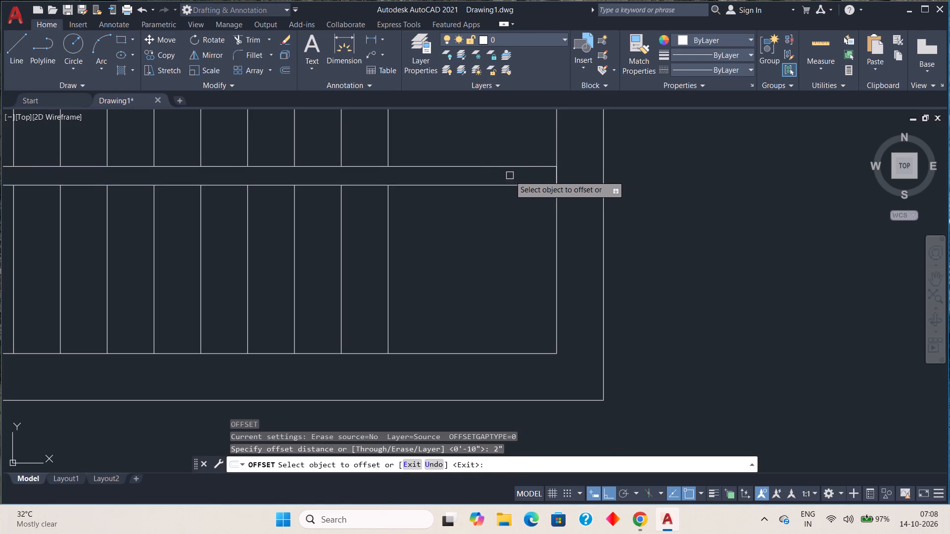
pyautogui.click(510, 168)
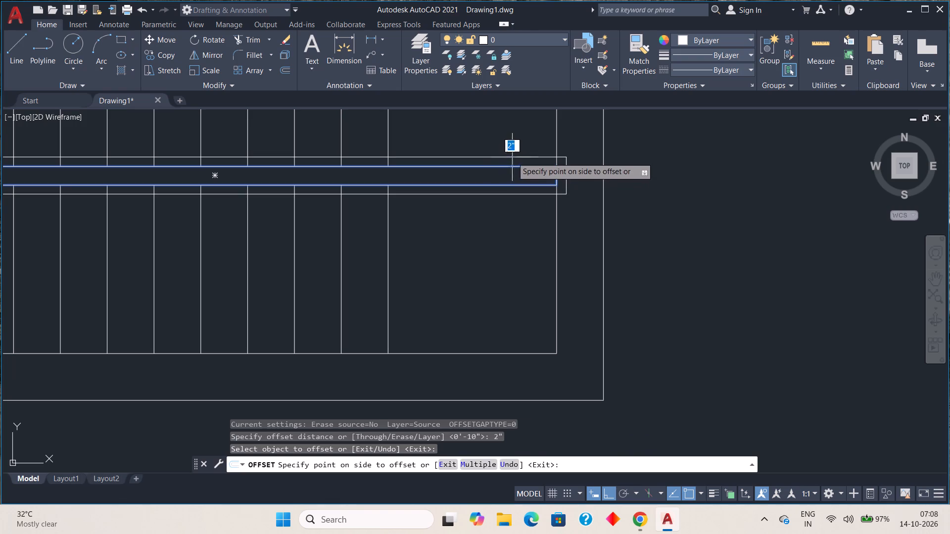
pyautogui.click(513, 152)
pyautogui.press('Escape')
# Stretch the left ends of the bottom wall's inner and outer lines to align with the outer left wall line of the room above.
pyautogui.scroll(-3, 568, 211)
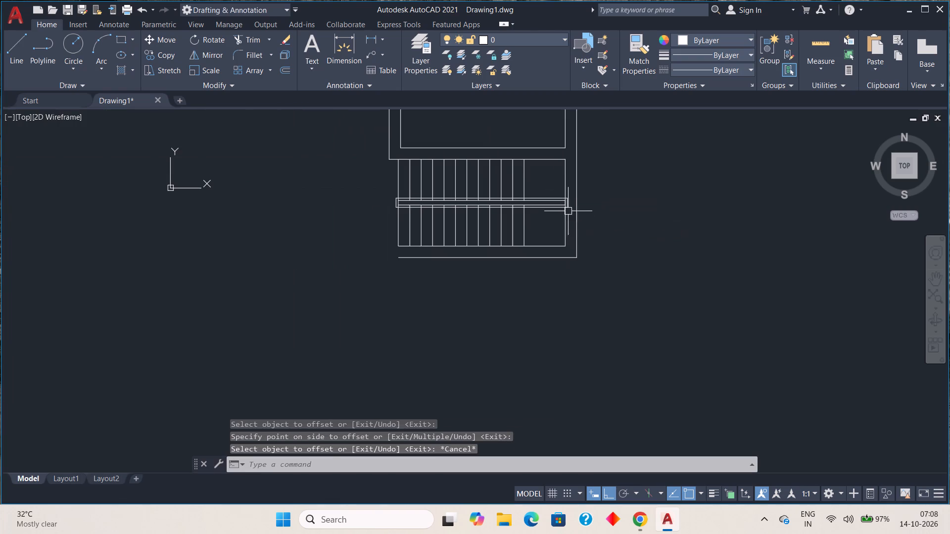
pyautogui.moveTo(557, 229); pyautogui.dragTo(557, 229, button='middle')
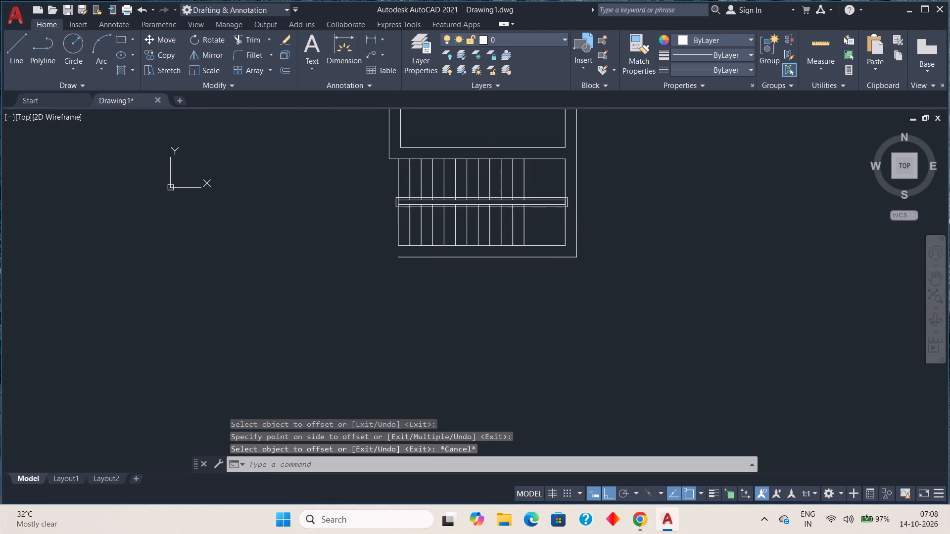
pyautogui.moveTo(557, 229); pyautogui.dragTo(555, 193, button='middle')
pyautogui.scroll(2, 511, 177)
pyautogui.moveTo(511, 178); pyautogui.dragTo(514, 194, button='middle')
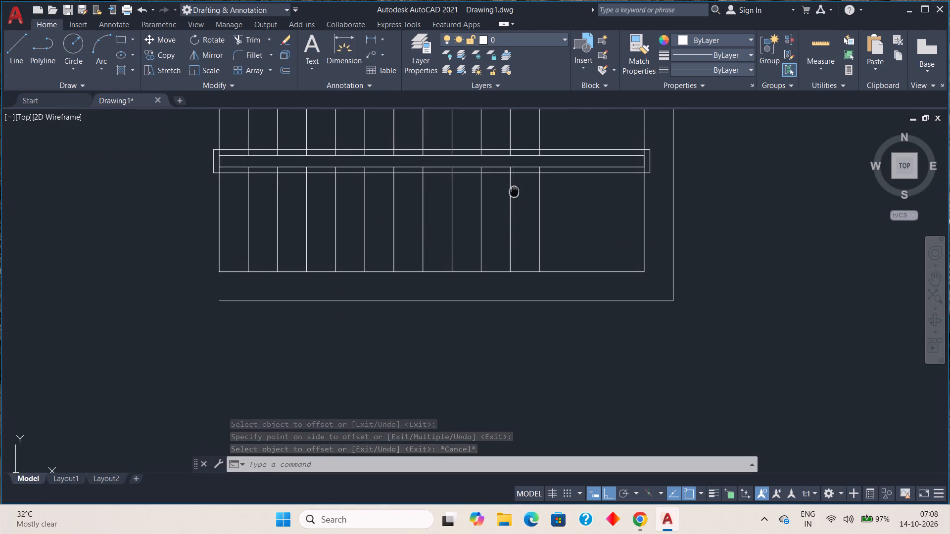
pyautogui.moveTo(514, 194); pyautogui.dragTo(519, 248, button='middle')
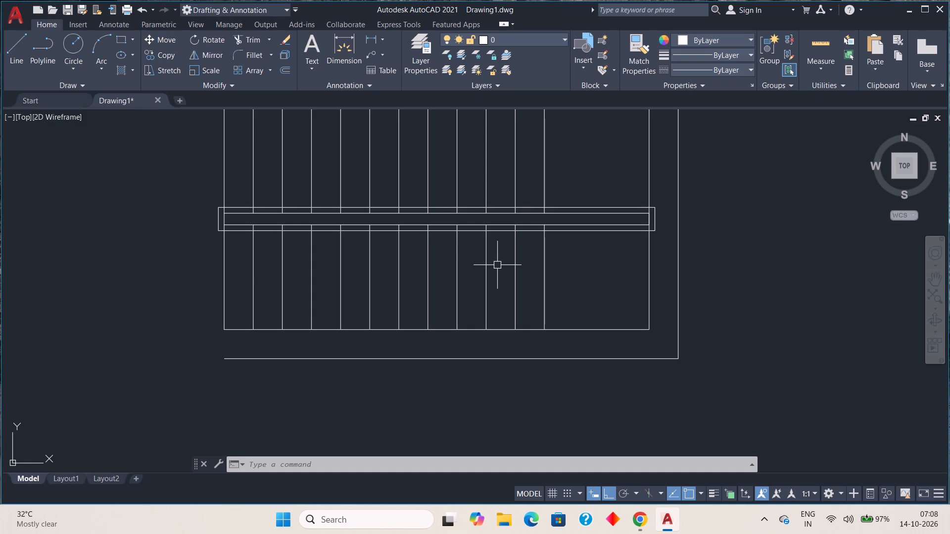
pyautogui.moveTo(296, 348); pyautogui.dragTo(534, 361, button='middle')
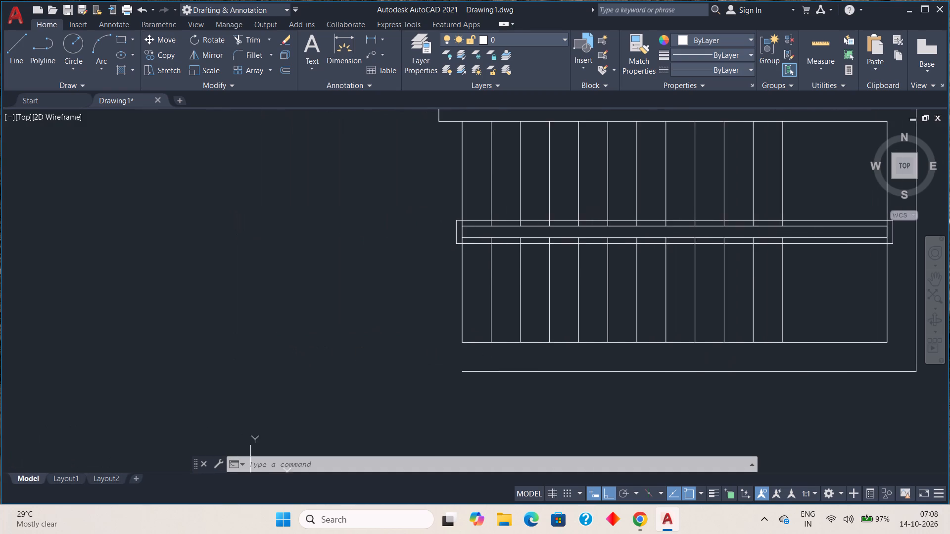
pyautogui.scroll(-1, 536, 361)
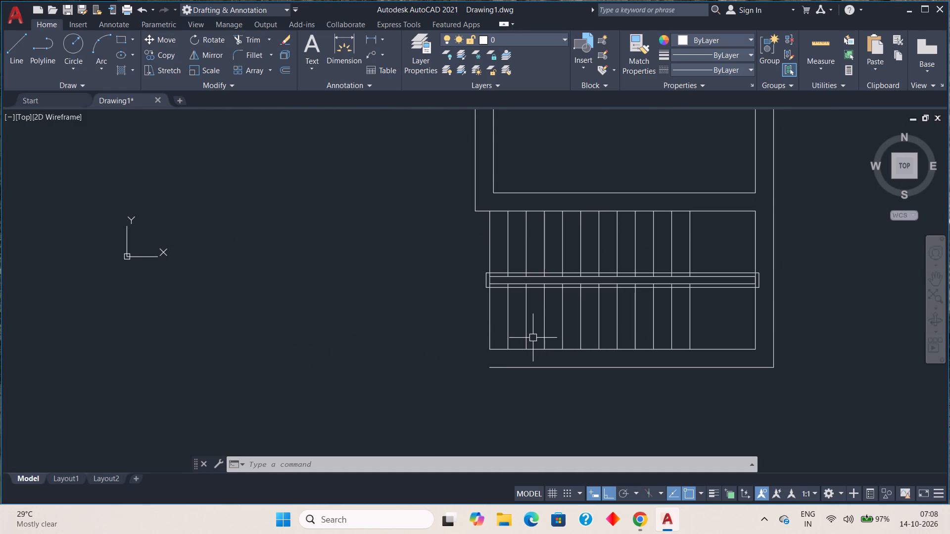
pyautogui.moveTo(505, 325); pyautogui.dragTo(513, 311, button='middle')
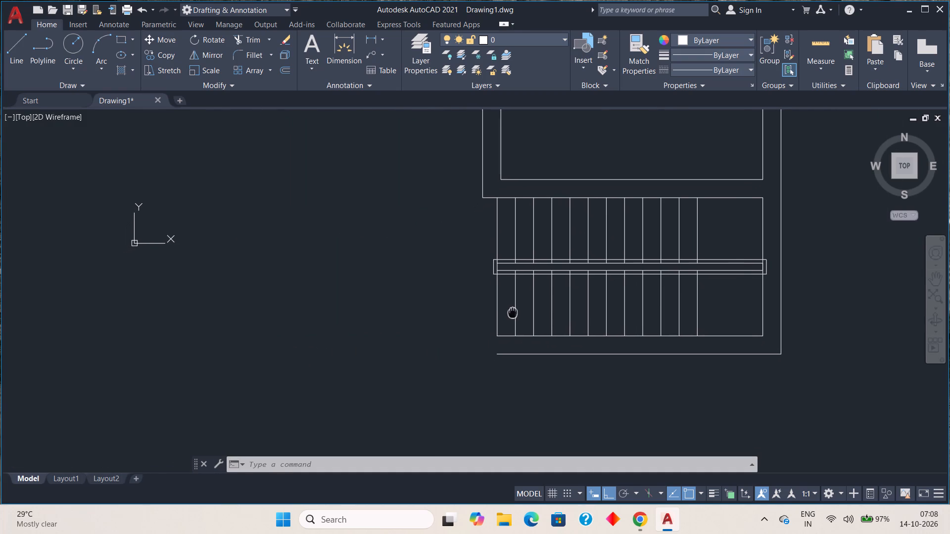
pyautogui.moveTo(513, 311); pyautogui.dragTo(515, 309, button='middle')
pyautogui.scroll(1, 516, 341)
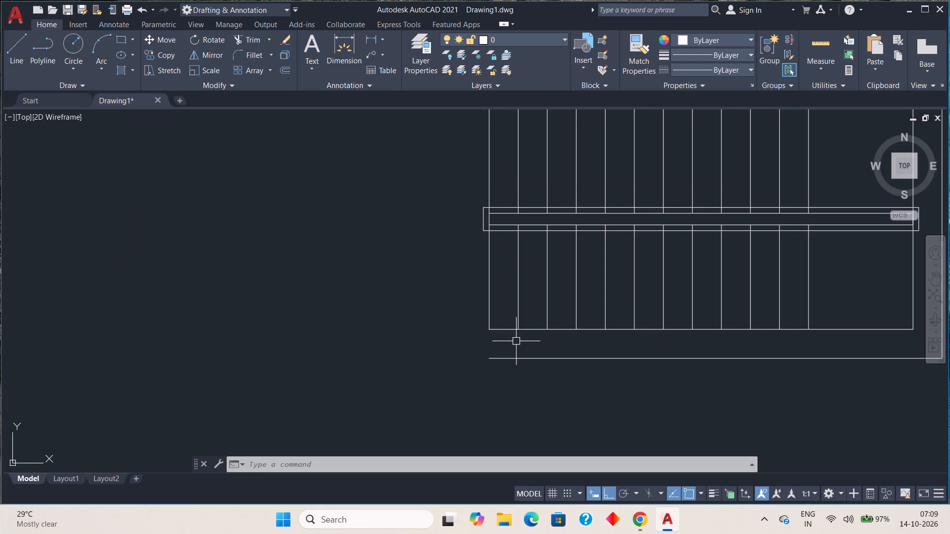
pyautogui.scroll(-2, 502, 337)
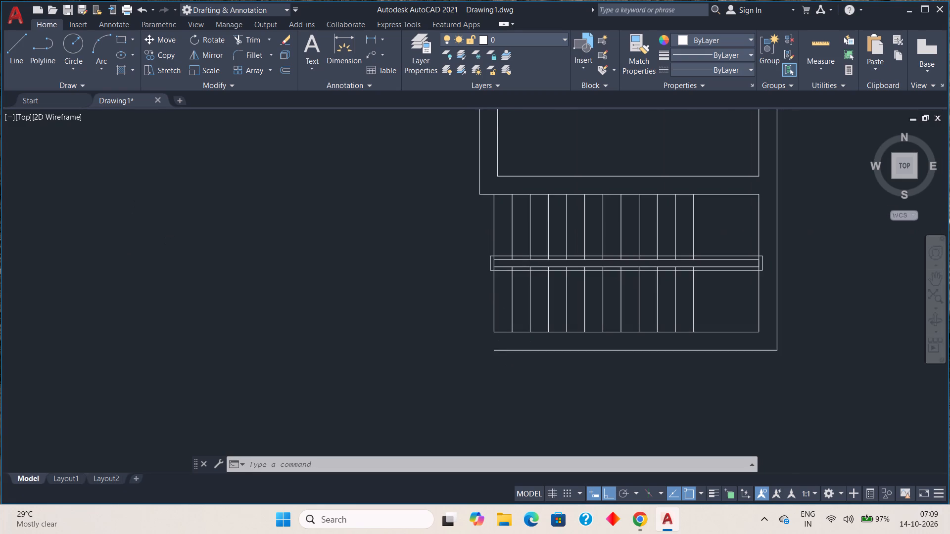
pyautogui.scroll(1, 502, 336)
pyautogui.click(503, 334)
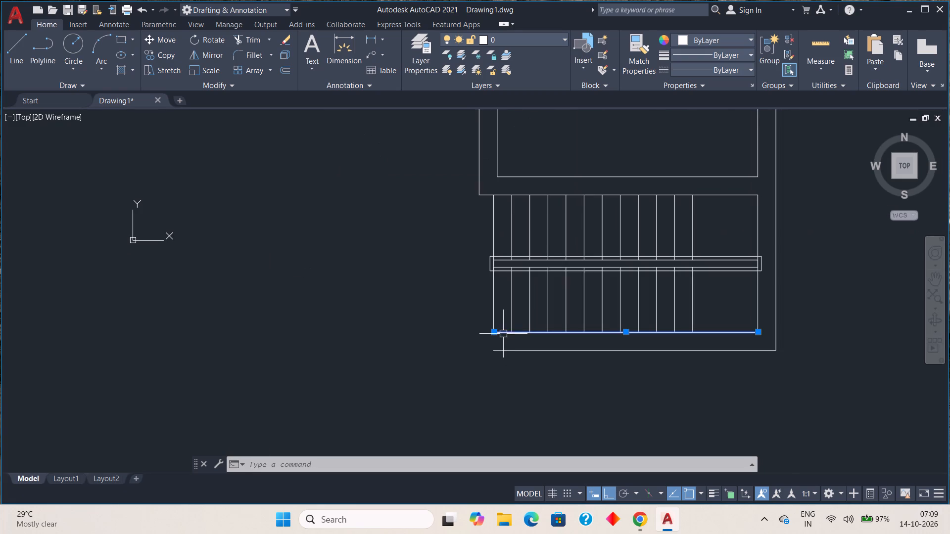
pyautogui.click(494, 331)
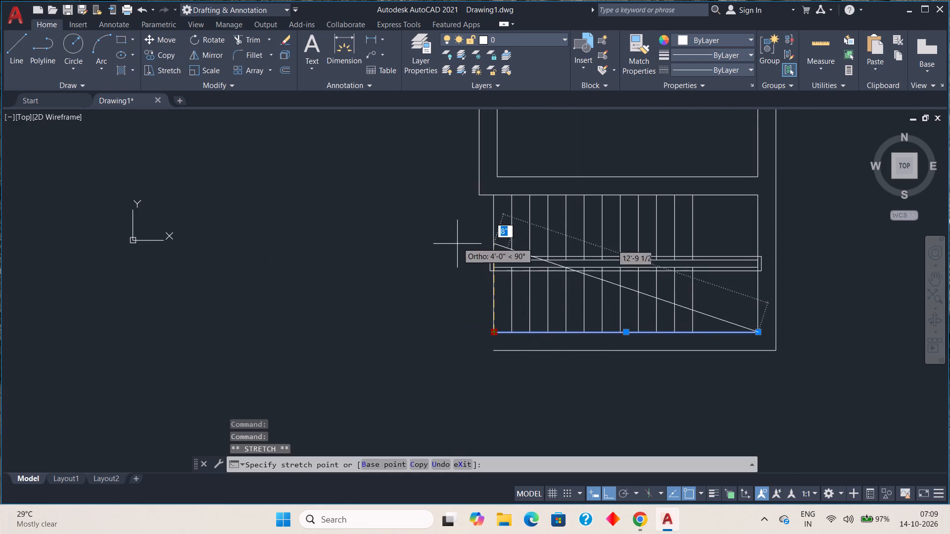
pyautogui.scroll(-3, 448, 206)
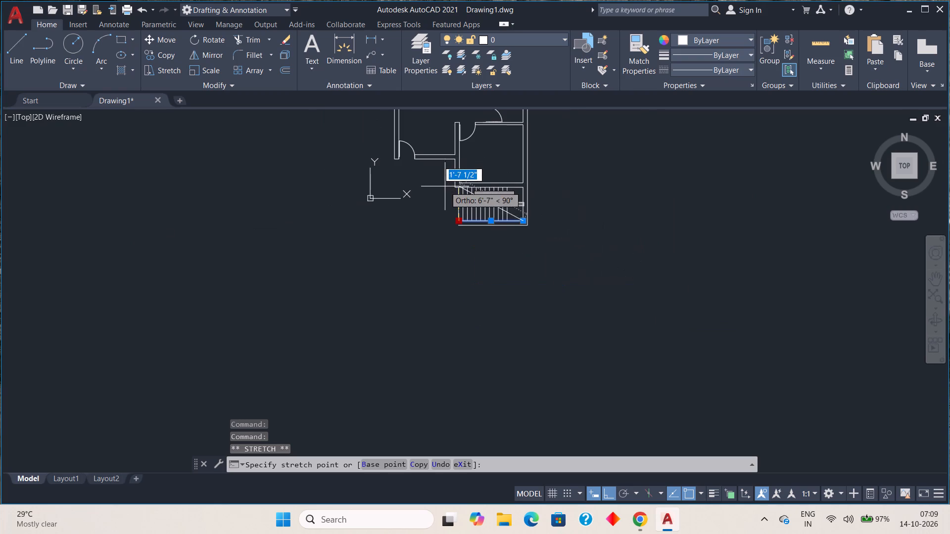
pyautogui.scroll(4, 447, 186)
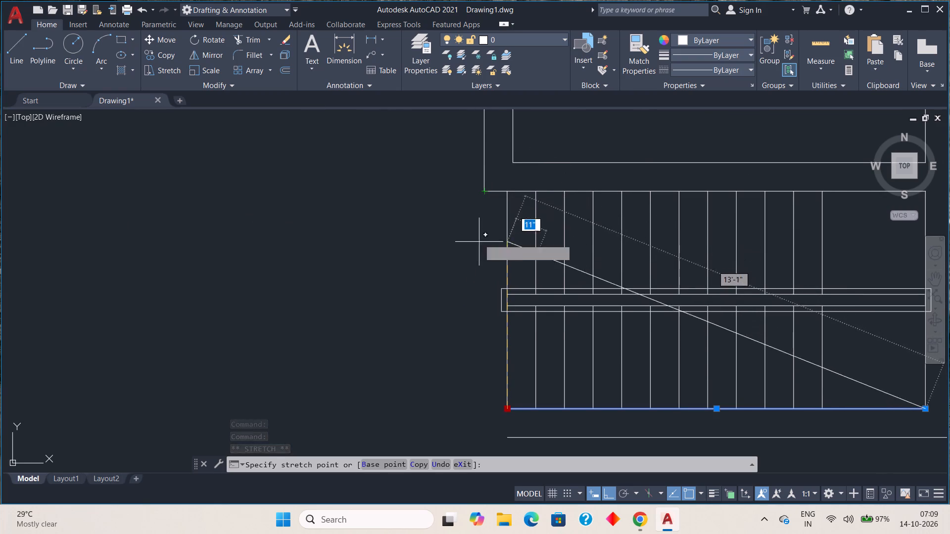
pyautogui.click(483, 408)
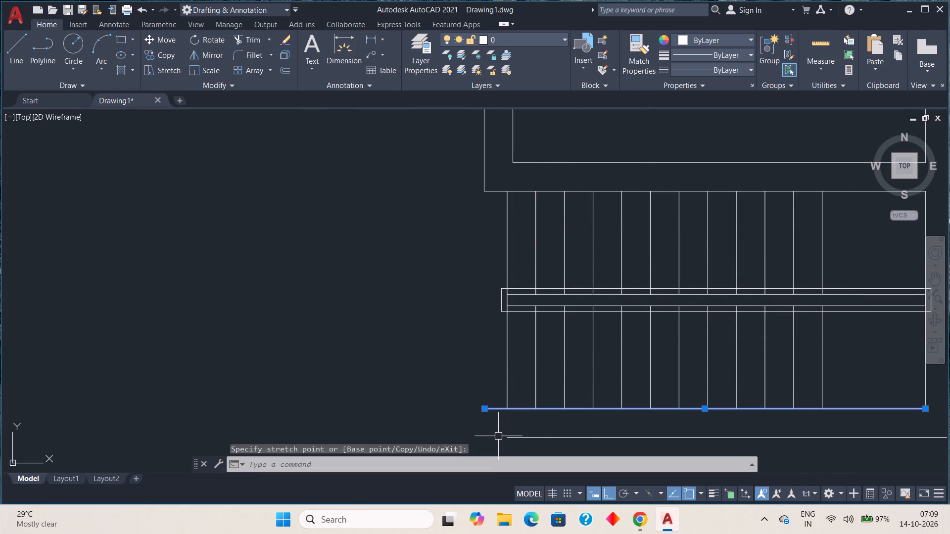
pyautogui.click(520, 438)
pyautogui.click(506, 435)
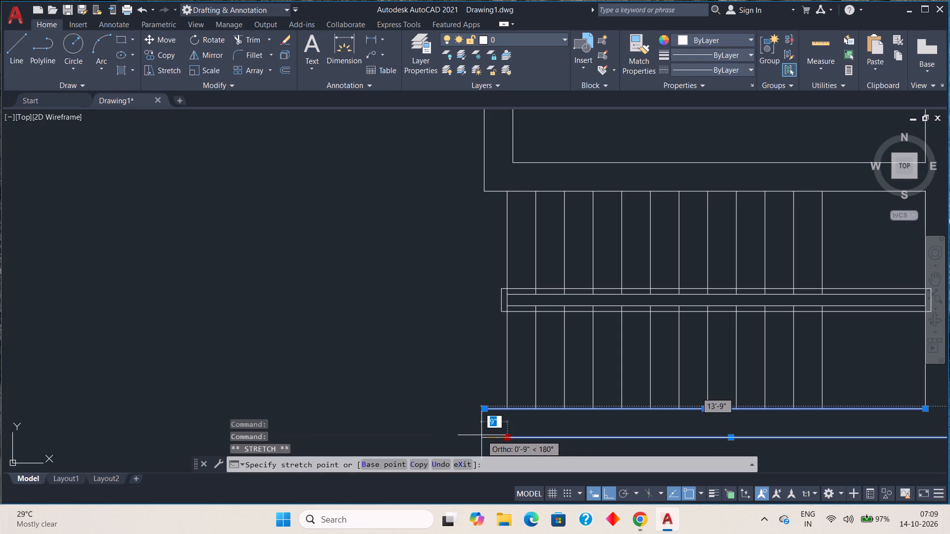
pyautogui.click(483, 439)
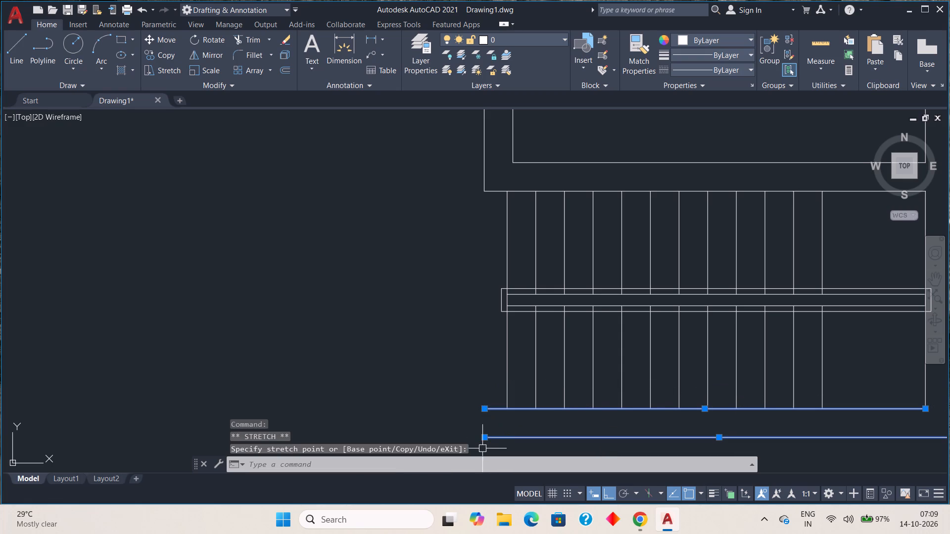
pyautogui.press('Escape')
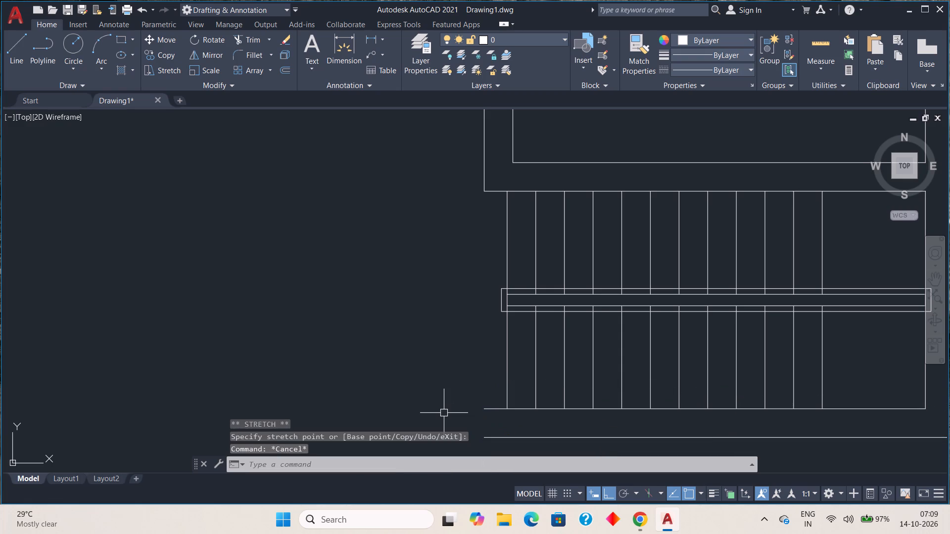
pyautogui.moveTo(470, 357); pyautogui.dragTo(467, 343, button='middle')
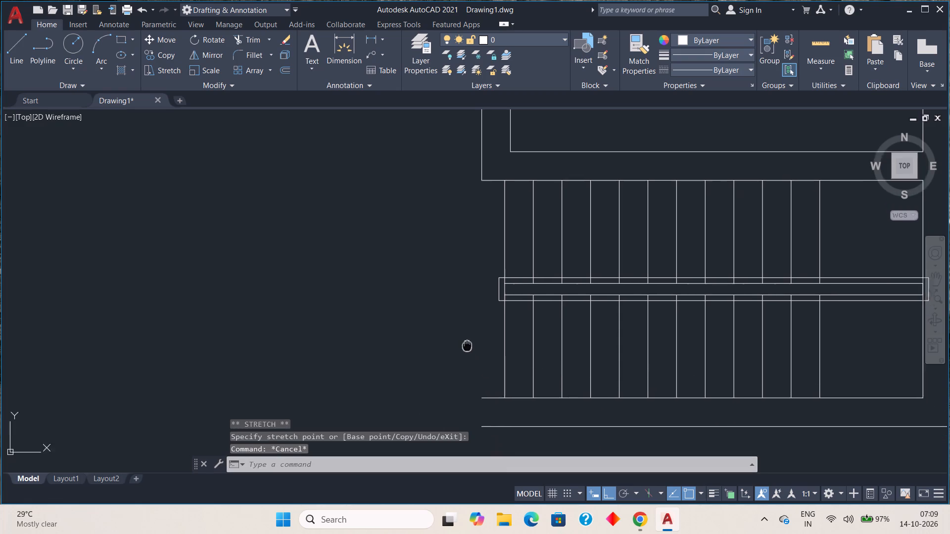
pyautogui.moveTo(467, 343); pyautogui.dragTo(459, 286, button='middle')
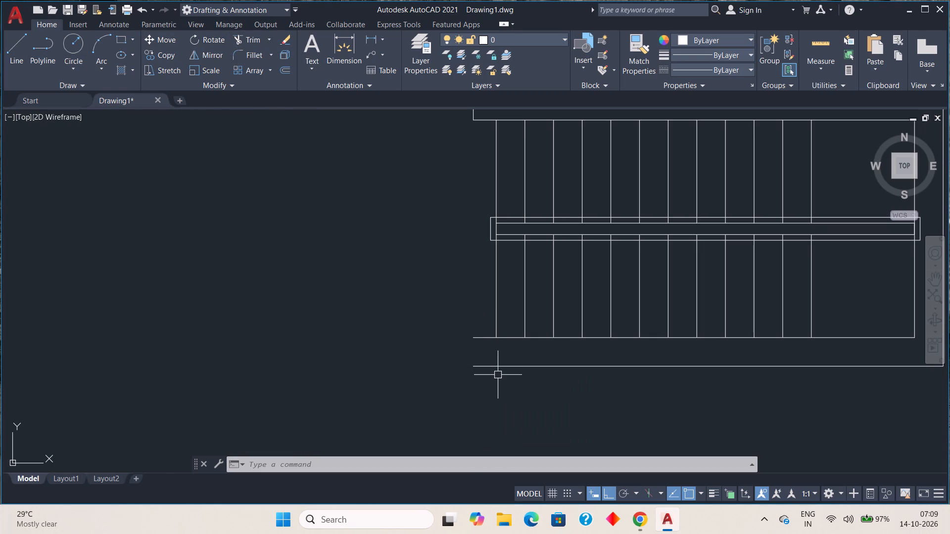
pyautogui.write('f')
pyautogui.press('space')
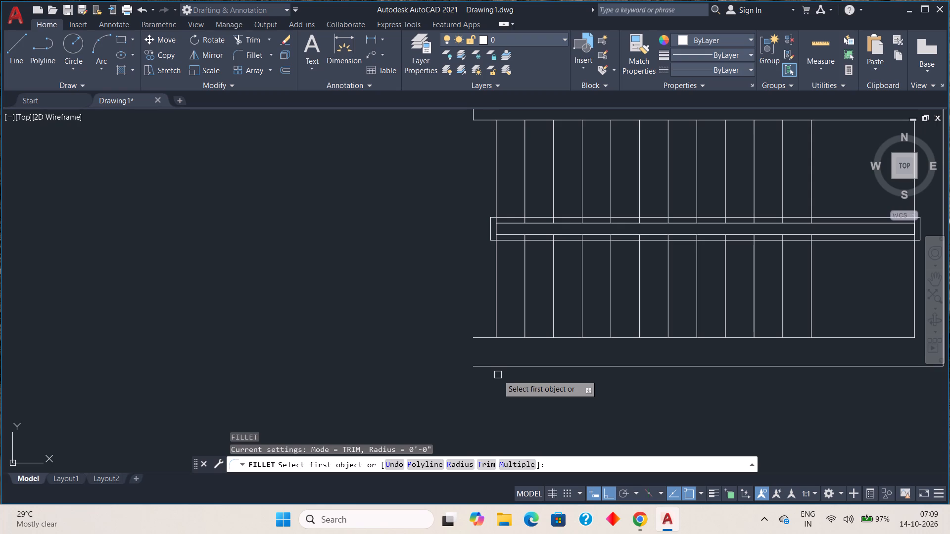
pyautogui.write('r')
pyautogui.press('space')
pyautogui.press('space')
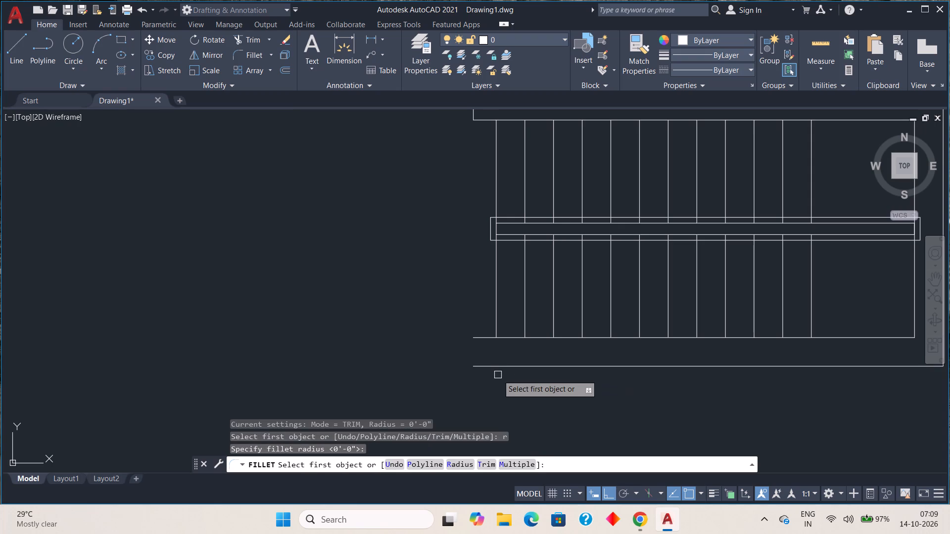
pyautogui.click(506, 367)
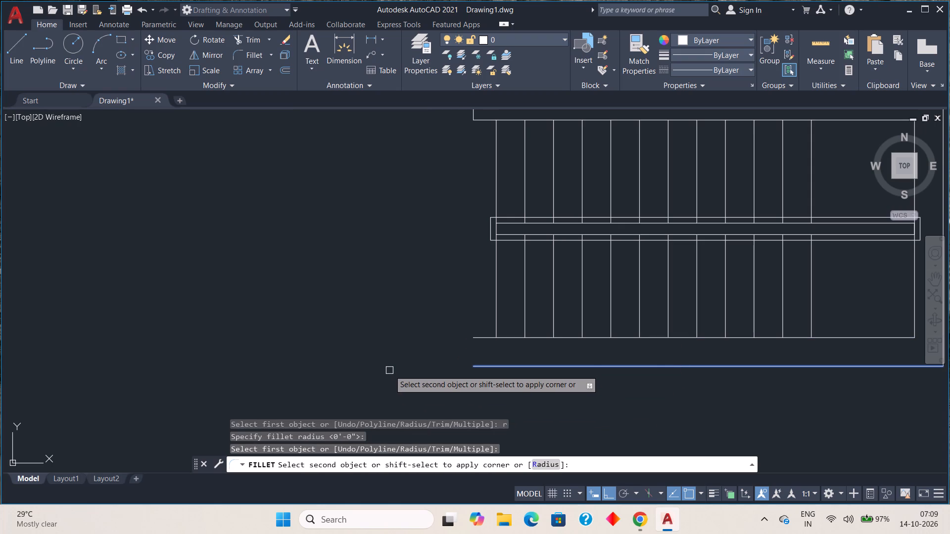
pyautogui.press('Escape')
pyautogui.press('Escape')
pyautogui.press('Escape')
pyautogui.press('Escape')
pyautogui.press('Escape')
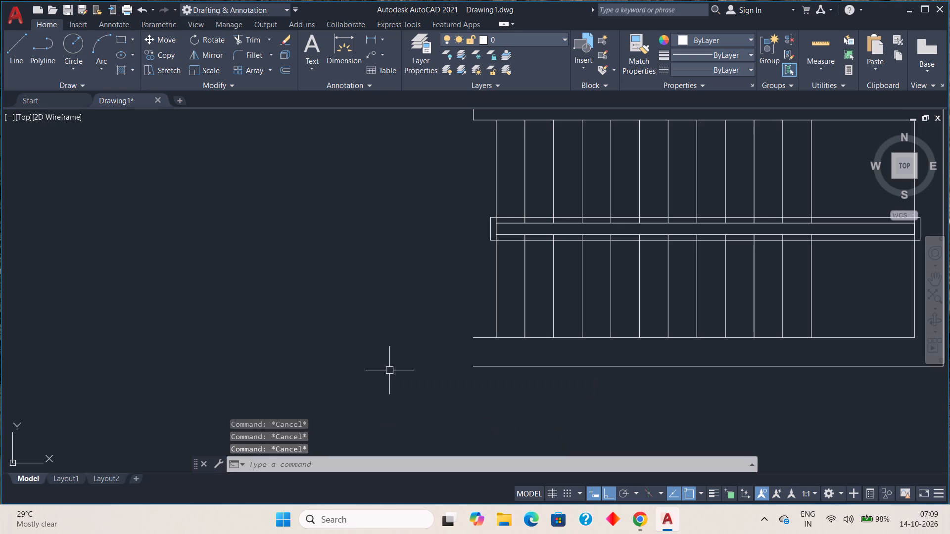
# Draw a vertical line closing the open left end of the bottom wall between its inner and outer lines.
pyautogui.scroll(-1, 449, 266)
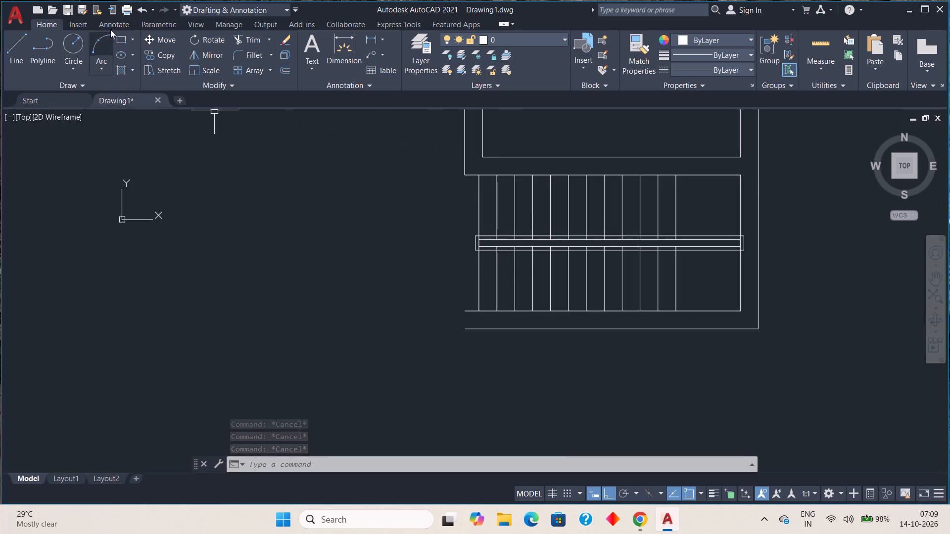
pyautogui.click(15, 44)
pyautogui.scroll(1, 464, 317)
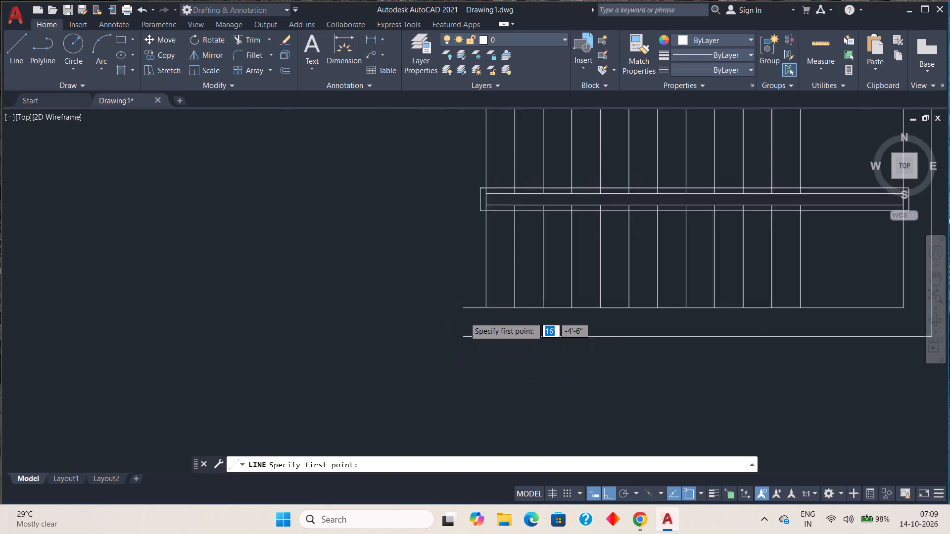
pyautogui.scroll(2, 464, 317)
pyautogui.click(460, 295)
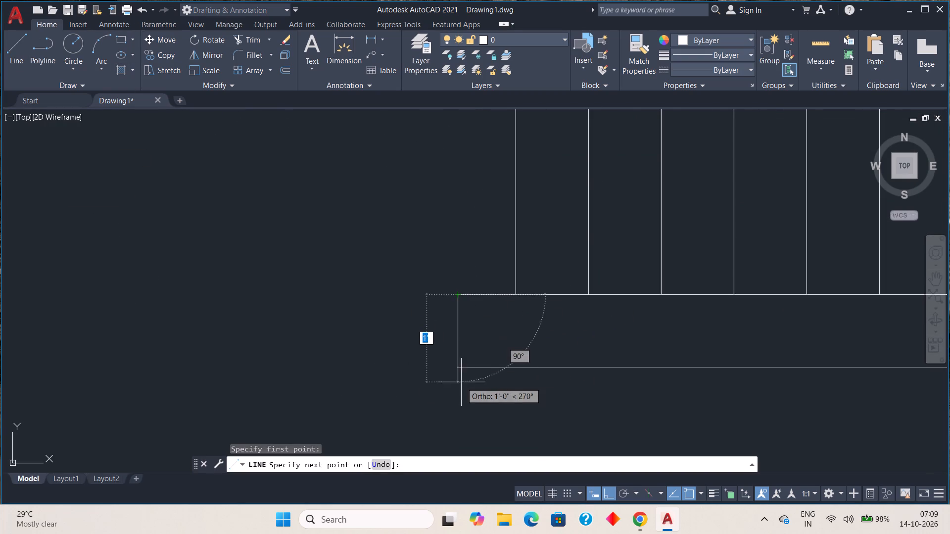
pyautogui.click(459, 369)
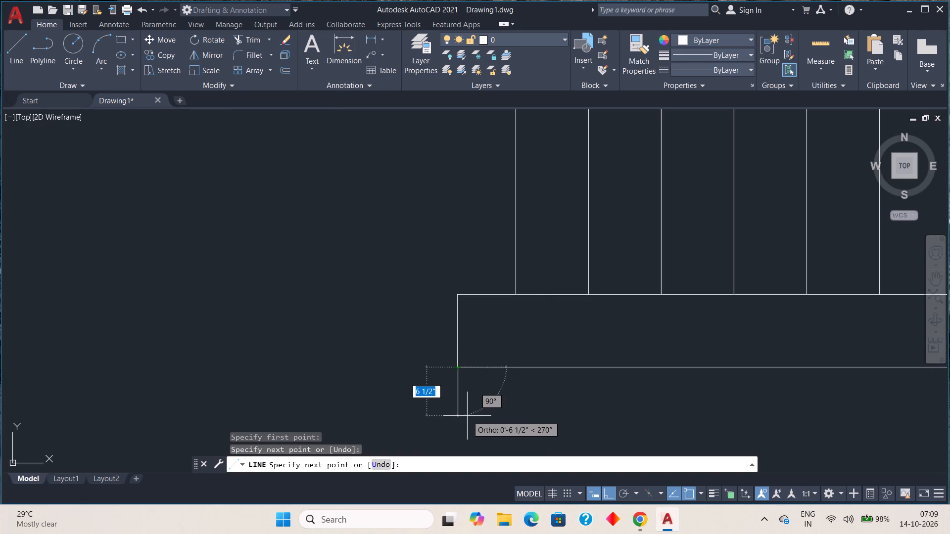
pyautogui.press('Escape')
# Draw a U-shaped polyline from the lower flight's leftmost tread about 10'-8" right, 3'-4" up across the landing, and 5'-8" left into the upper flight.
pyautogui.scroll(-3, 468, 400)
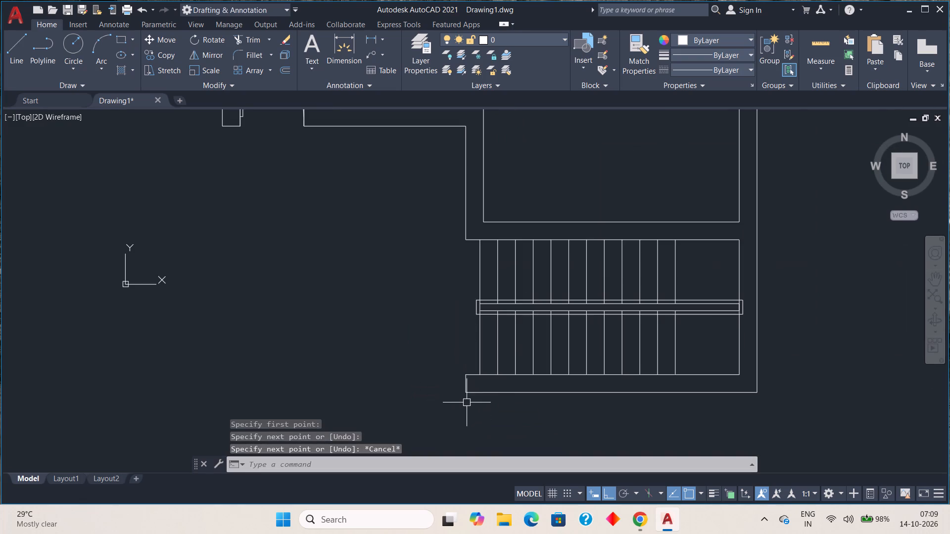
pyautogui.scroll(-1, 491, 388)
pyautogui.moveTo(527, 348); pyautogui.dragTo(452, 355, button='middle')
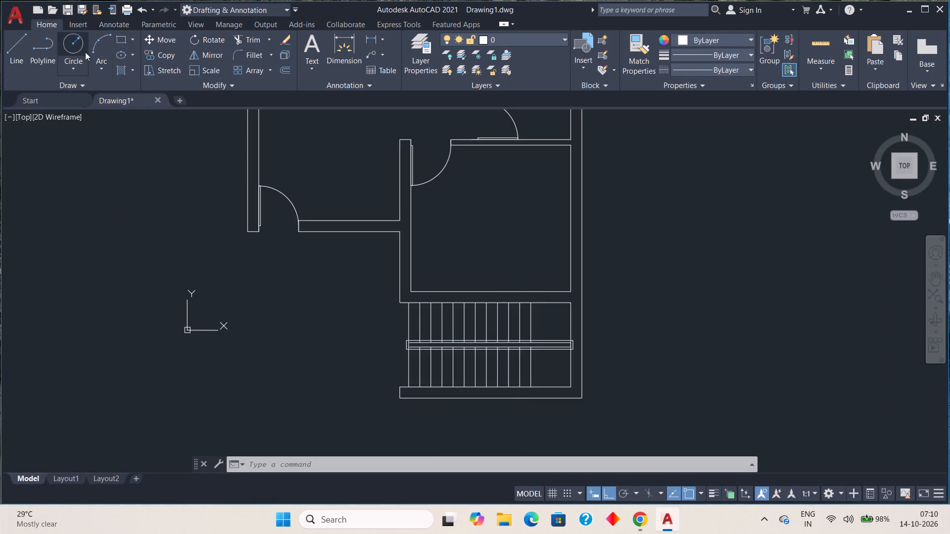
pyautogui.click(44, 45)
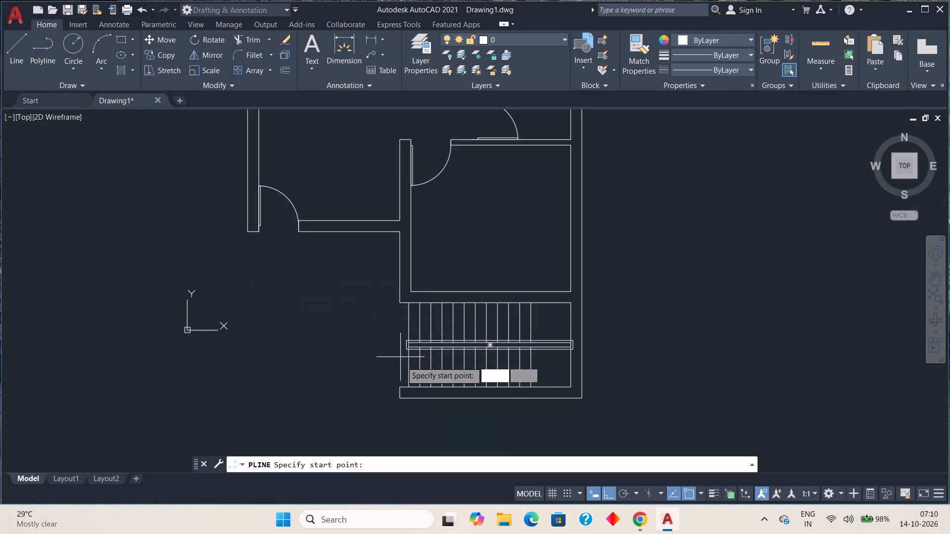
pyautogui.click(408, 371)
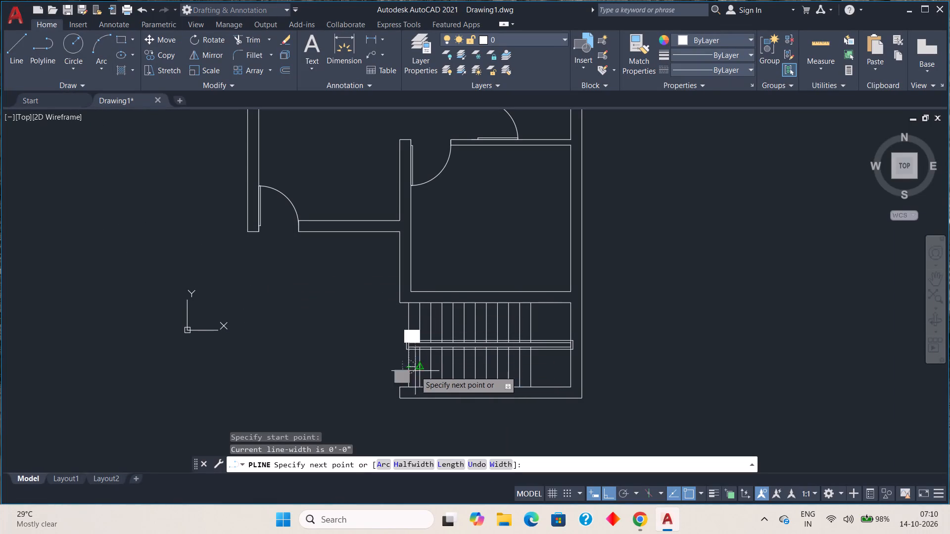
pyautogui.click(551, 369)
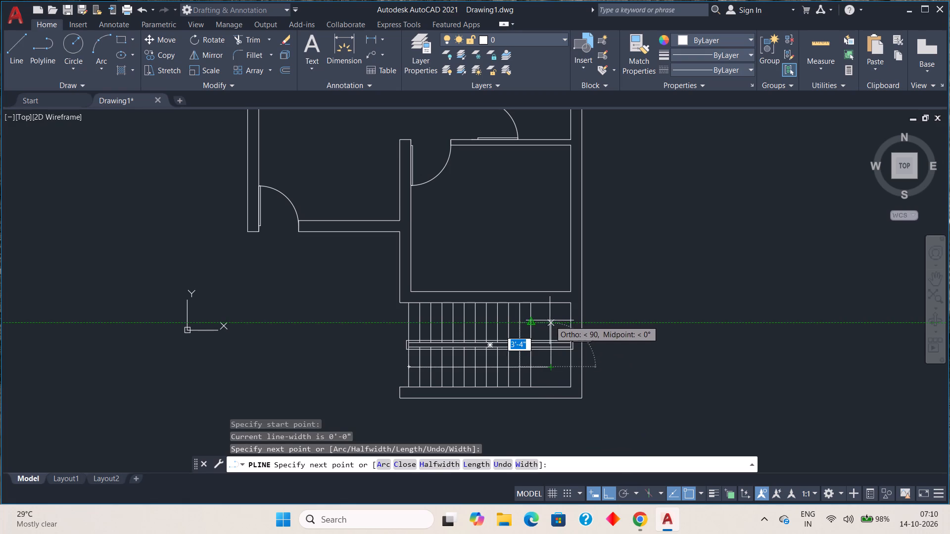
pyautogui.click(550, 321)
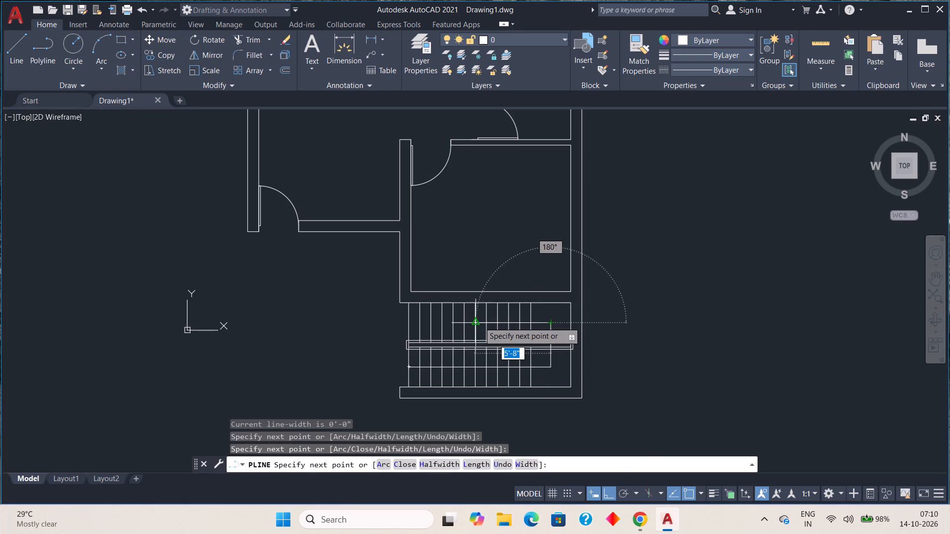
pyautogui.click(479, 322)
pyautogui.press('Escape')
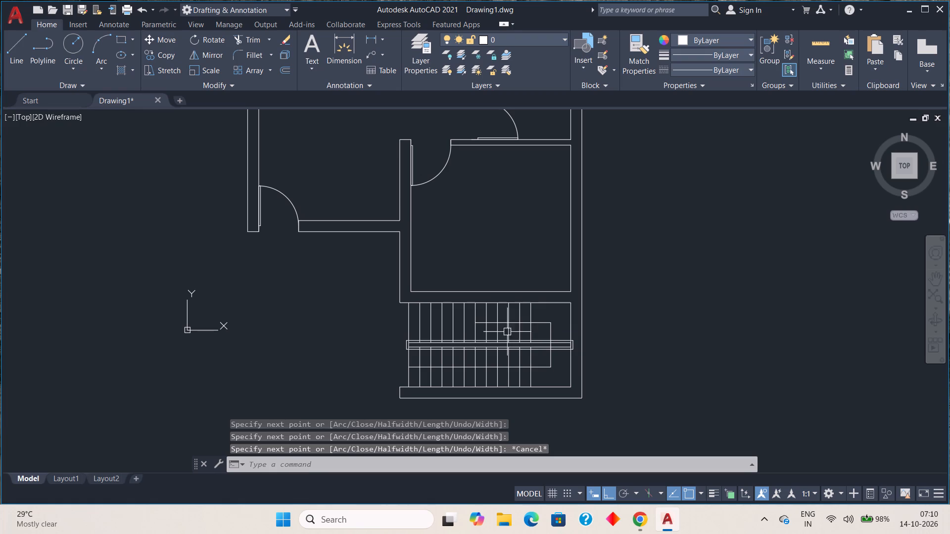
# Draw a diagonal arrowhead polyline from the direction line's end in the upper flight up to the adjacent tread line on its right.
pyautogui.scroll(2, 475, 323)
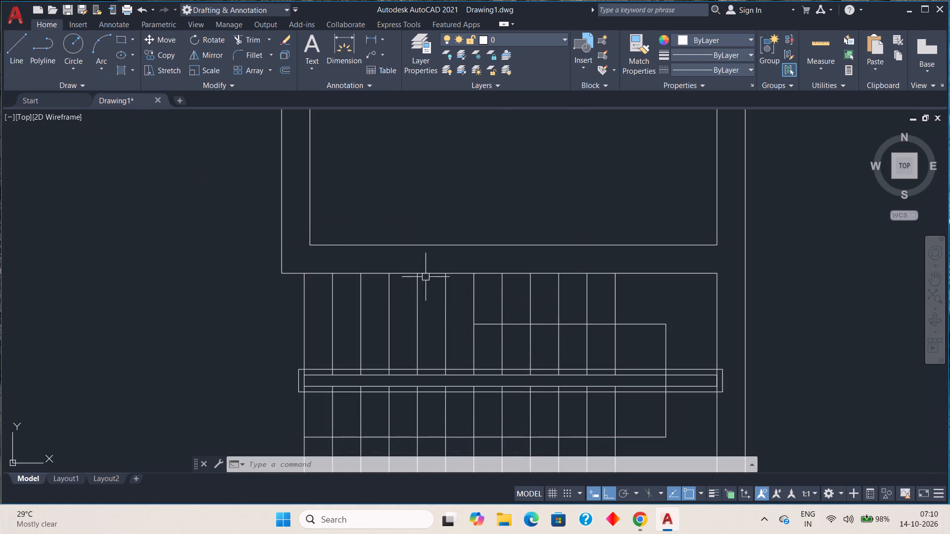
pyautogui.press('space')
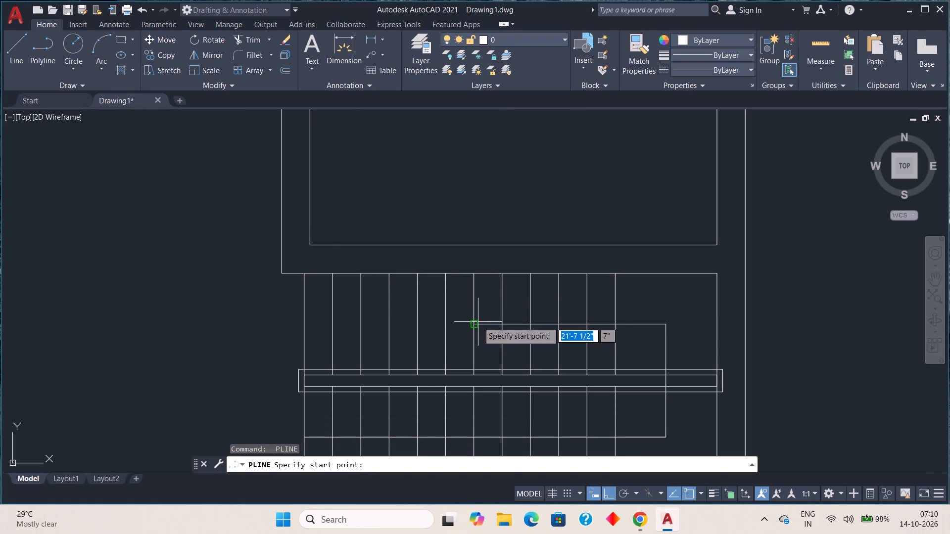
pyautogui.click(477, 322)
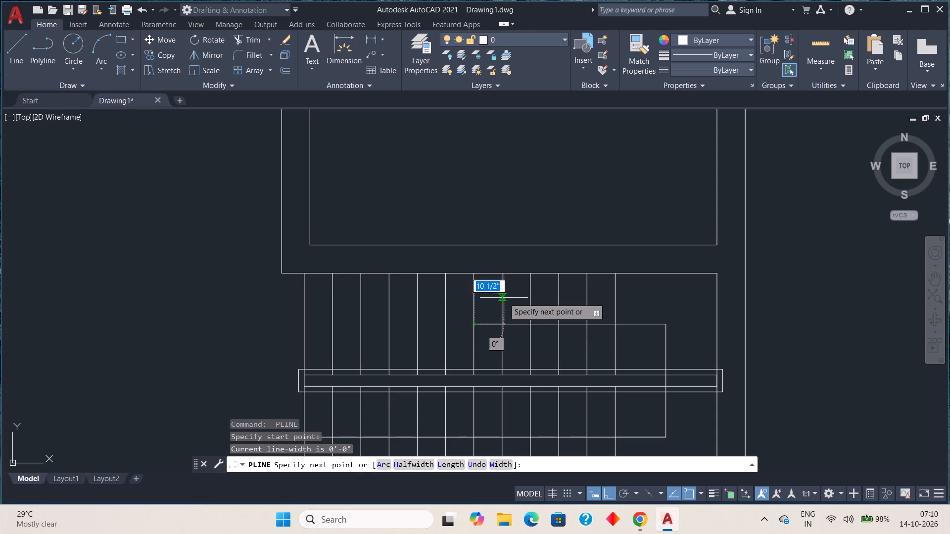
pyautogui.click(504, 298)
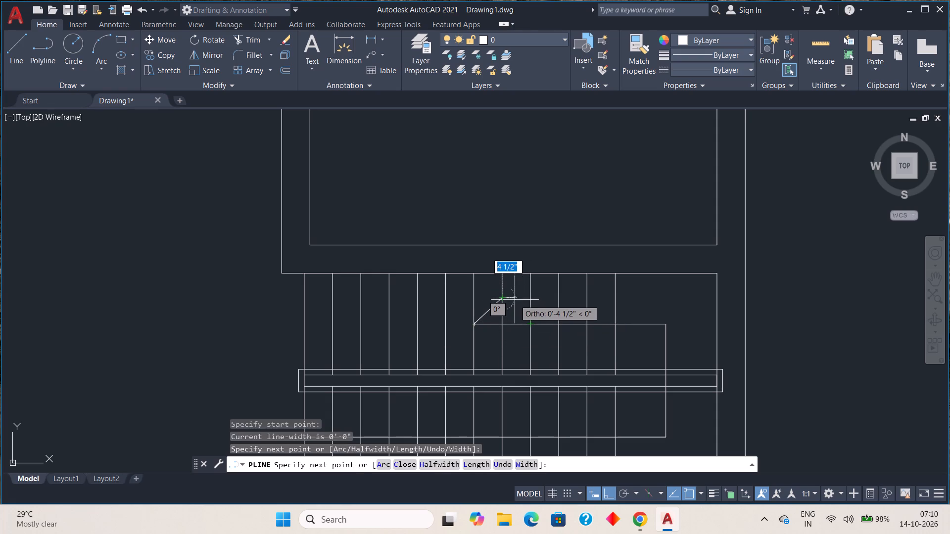
pyautogui.press('Escape')
# Mirror the diagonal arrowhead stroke about the horizontal direction line, keeping the original, to complete the arrowhead.
pyautogui.click(491, 308)
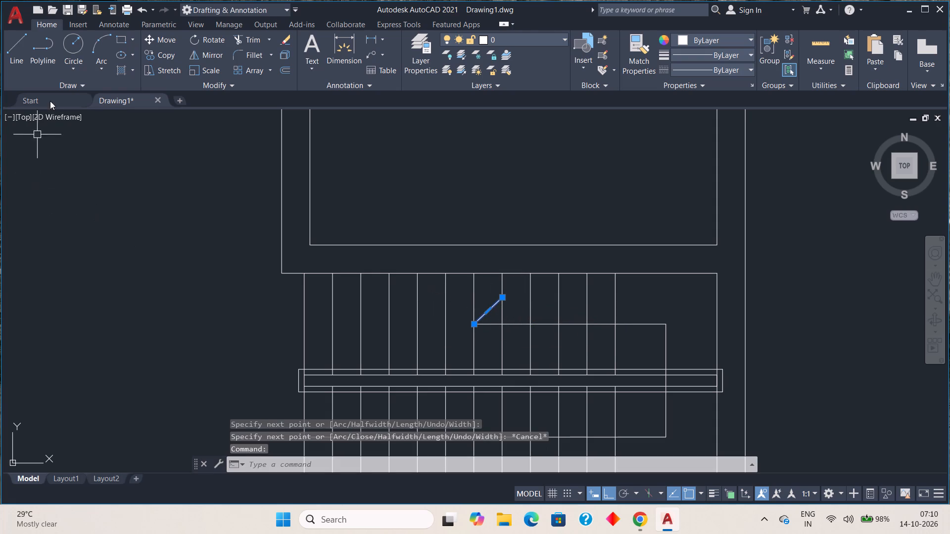
pyautogui.click(206, 55)
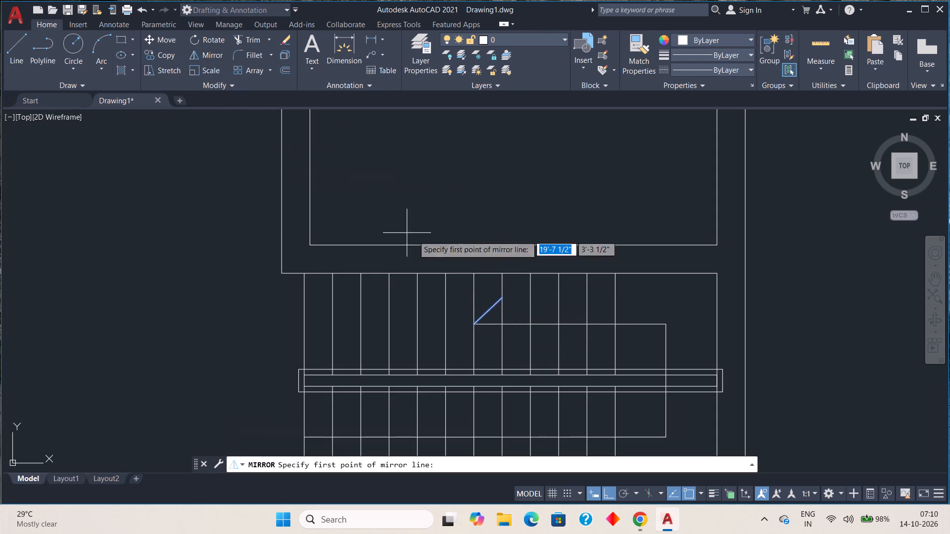
pyautogui.click(474, 325)
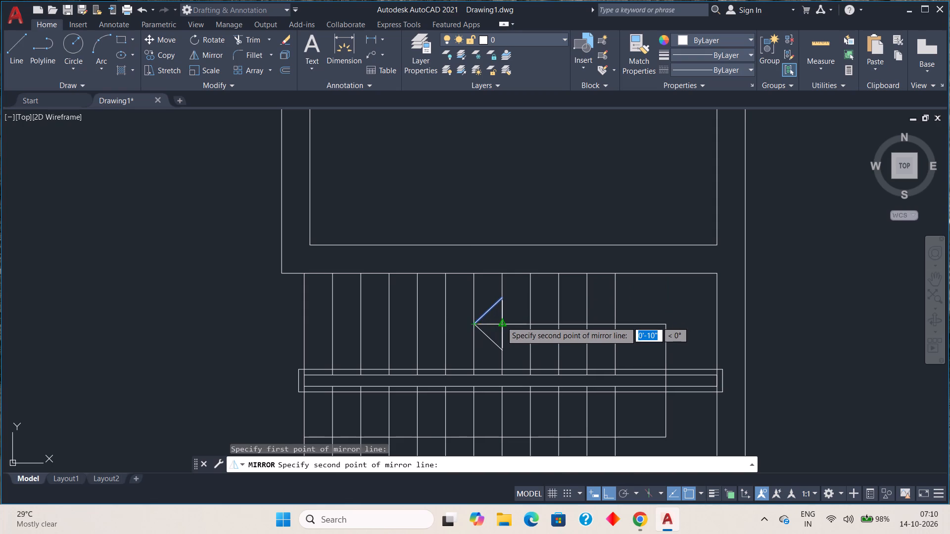
pyautogui.click(501, 321)
pyautogui.moveTo(534, 359); pyautogui.dragTo(501, 321)
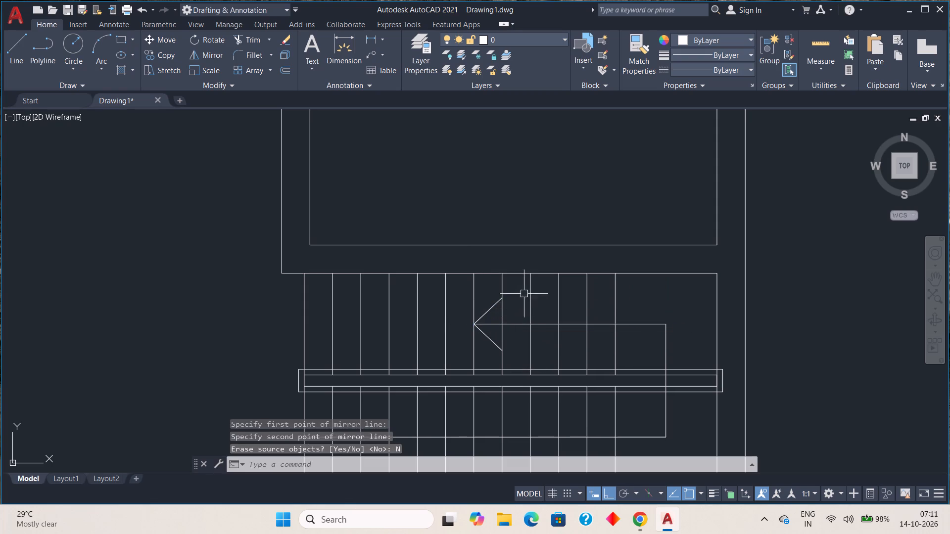
pyautogui.press('Escape')
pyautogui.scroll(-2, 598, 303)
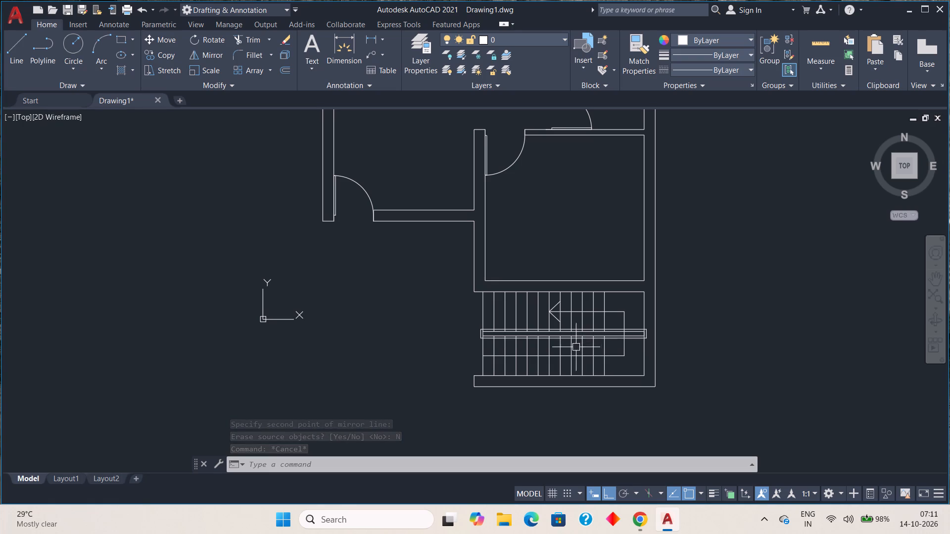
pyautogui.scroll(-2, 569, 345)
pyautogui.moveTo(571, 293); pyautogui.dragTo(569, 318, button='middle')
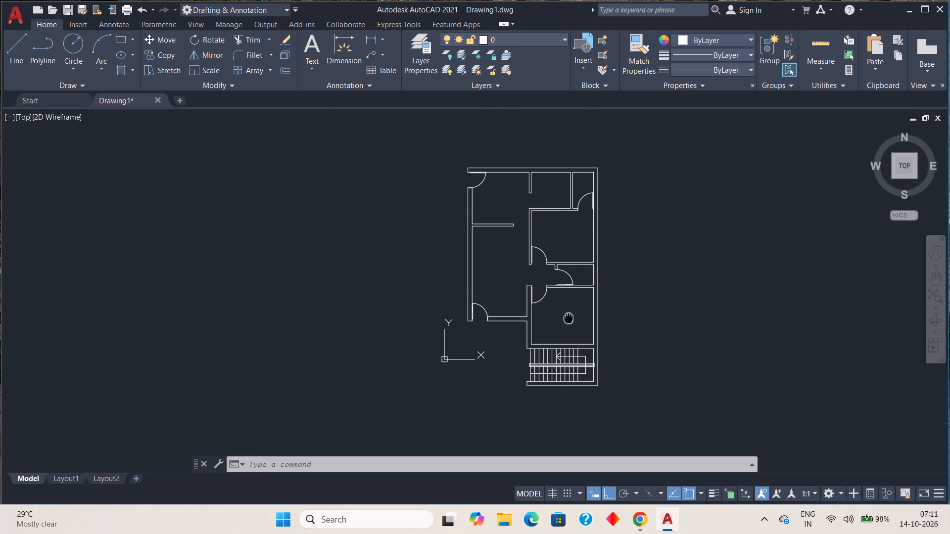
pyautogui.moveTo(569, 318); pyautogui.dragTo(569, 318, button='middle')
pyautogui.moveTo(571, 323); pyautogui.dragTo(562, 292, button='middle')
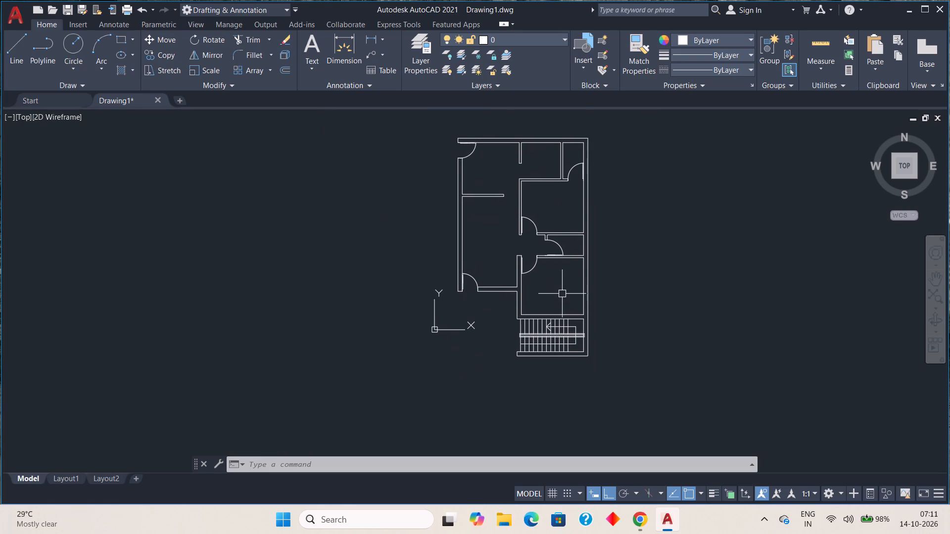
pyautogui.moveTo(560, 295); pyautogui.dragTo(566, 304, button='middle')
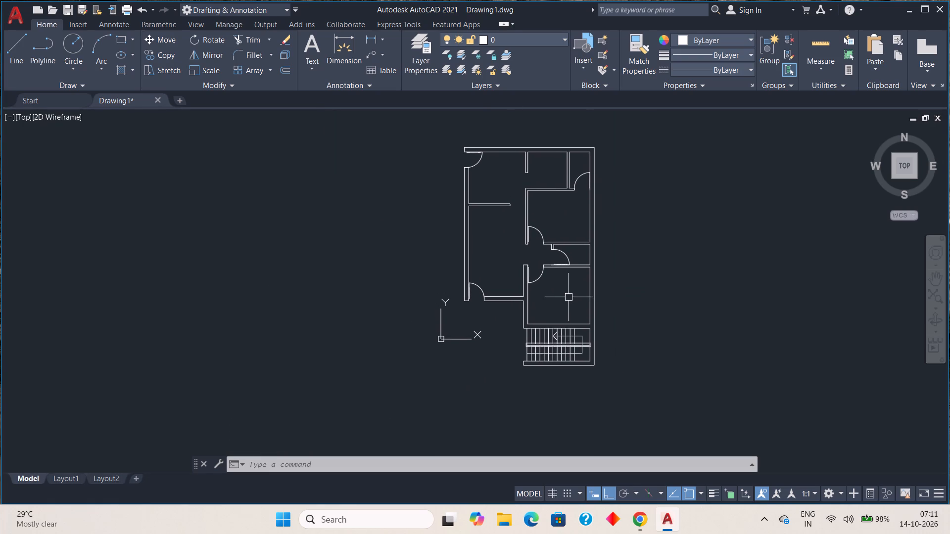
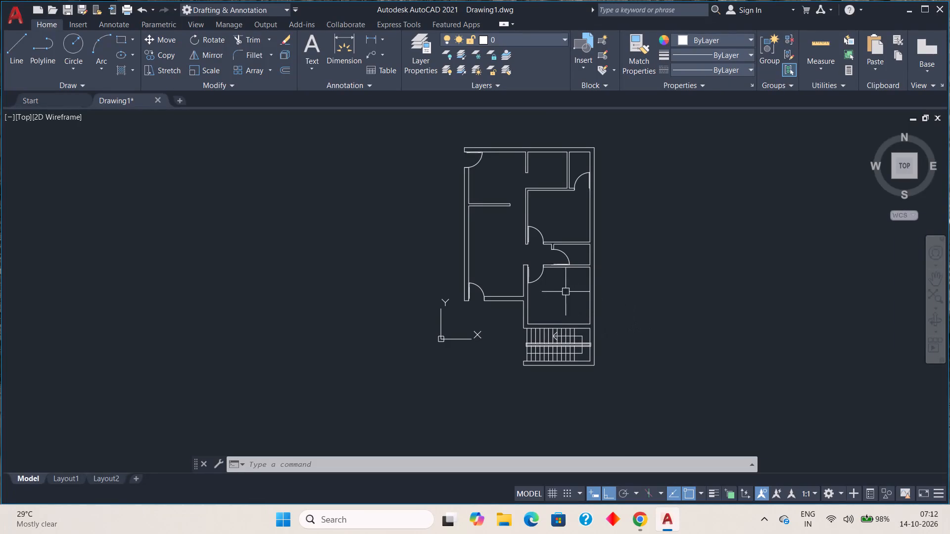
# Move the whole floor plan by its upper-left outer corner diagonally up and right, away from the origin, with Ortho off.
pyautogui.moveTo(672, 208); pyautogui.dragTo(614, 268, button='middle')
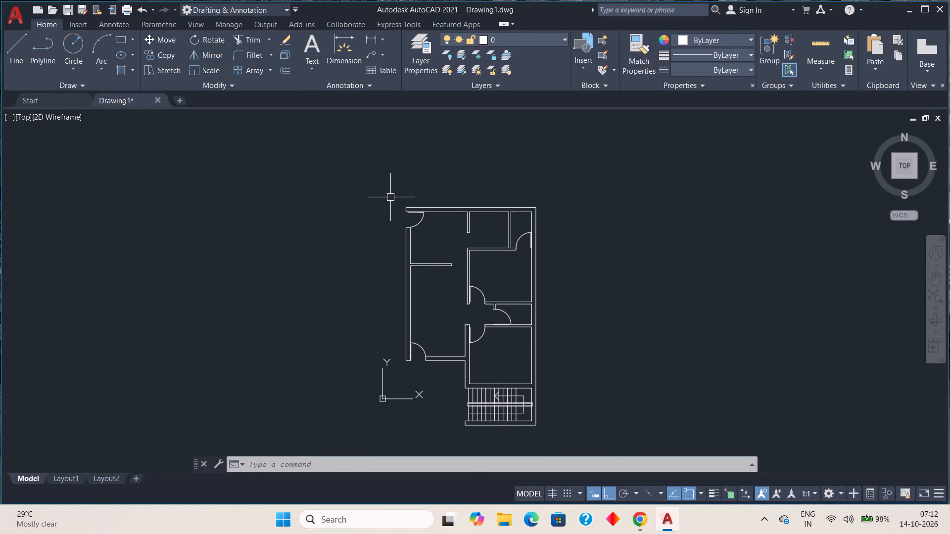
pyautogui.click(391, 198)
pyautogui.click(637, 445)
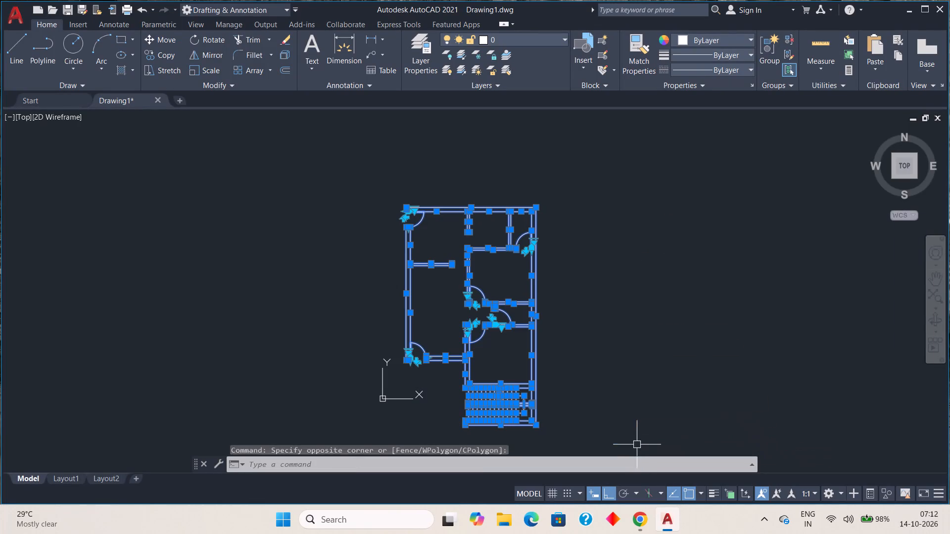
pyautogui.click(164, 38)
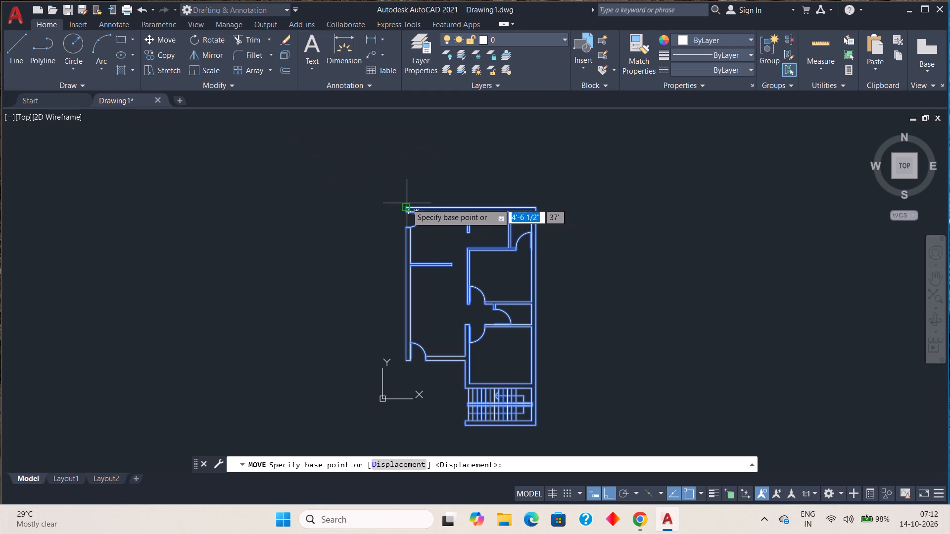
pyautogui.click(407, 204)
pyautogui.scroll(-1, 498, 137)
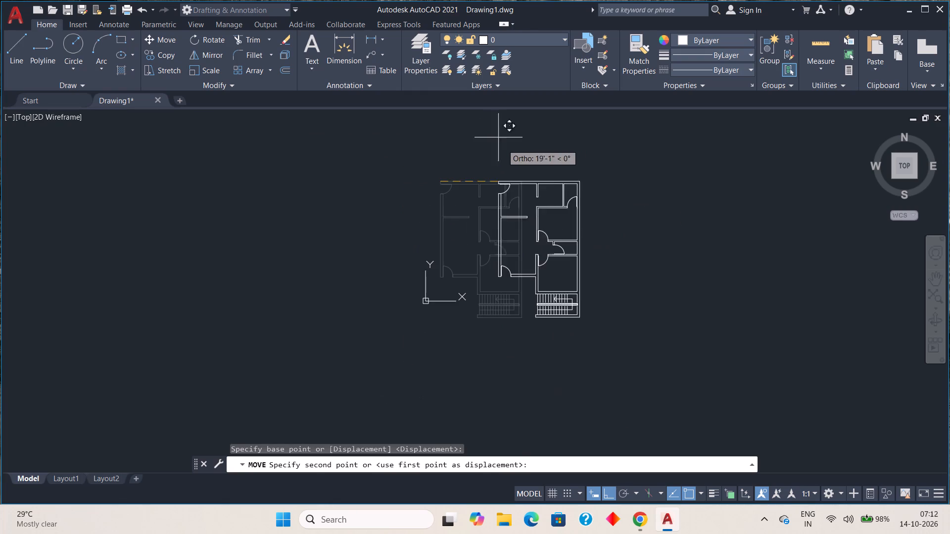
pyautogui.click(611, 489)
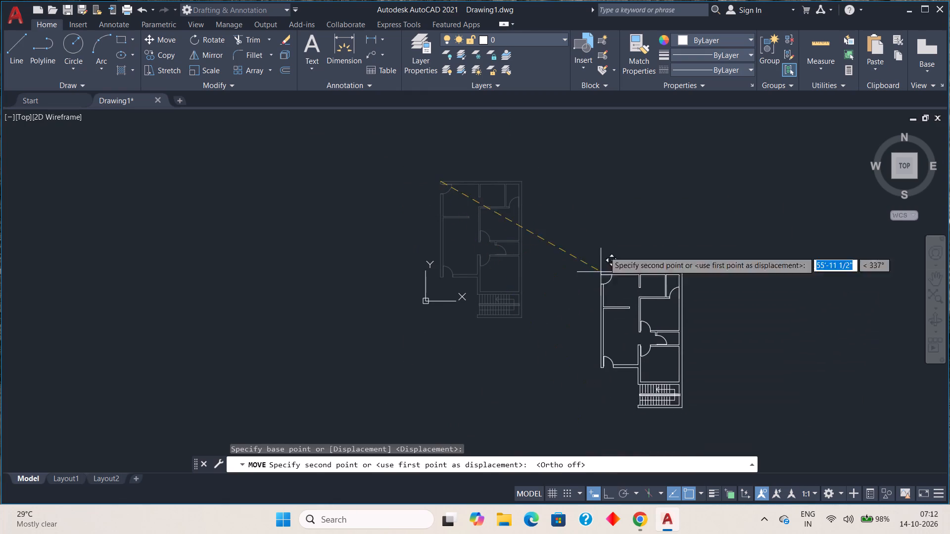
pyautogui.moveTo(610, 197); pyautogui.dragTo(456, 357, button='middle')
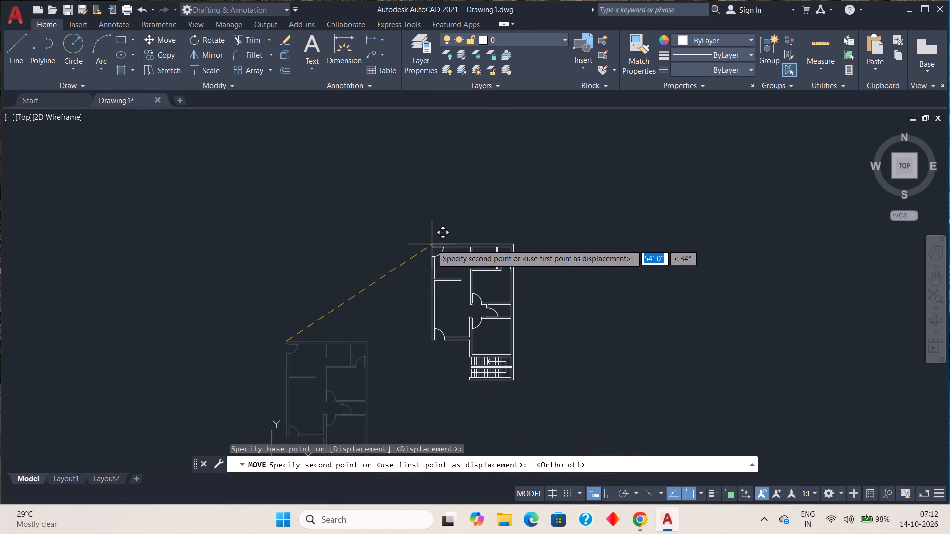
pyautogui.middleClick(432, 243)
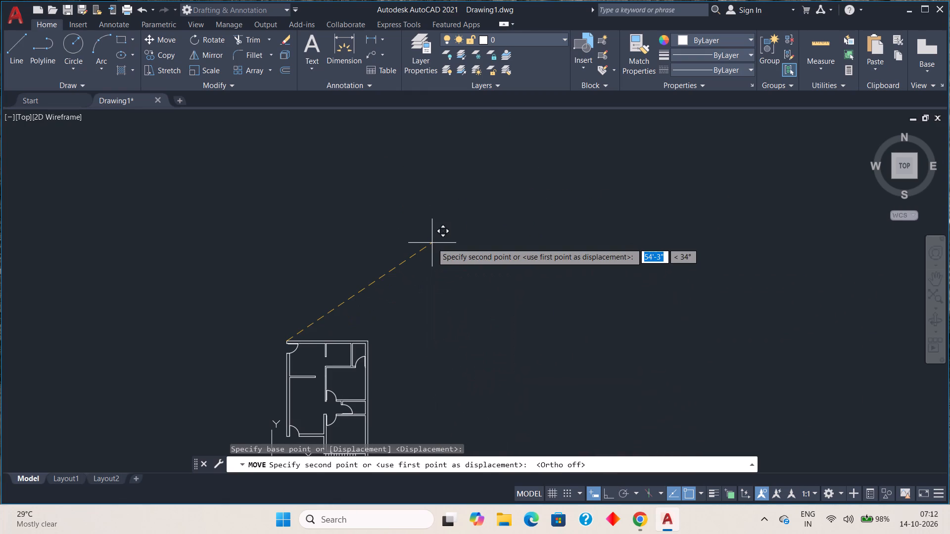
pyautogui.click(446, 233)
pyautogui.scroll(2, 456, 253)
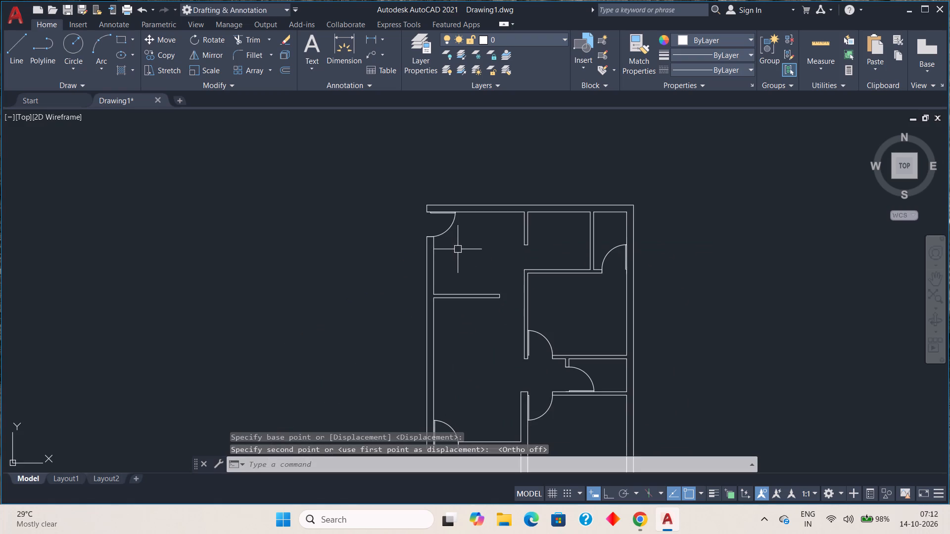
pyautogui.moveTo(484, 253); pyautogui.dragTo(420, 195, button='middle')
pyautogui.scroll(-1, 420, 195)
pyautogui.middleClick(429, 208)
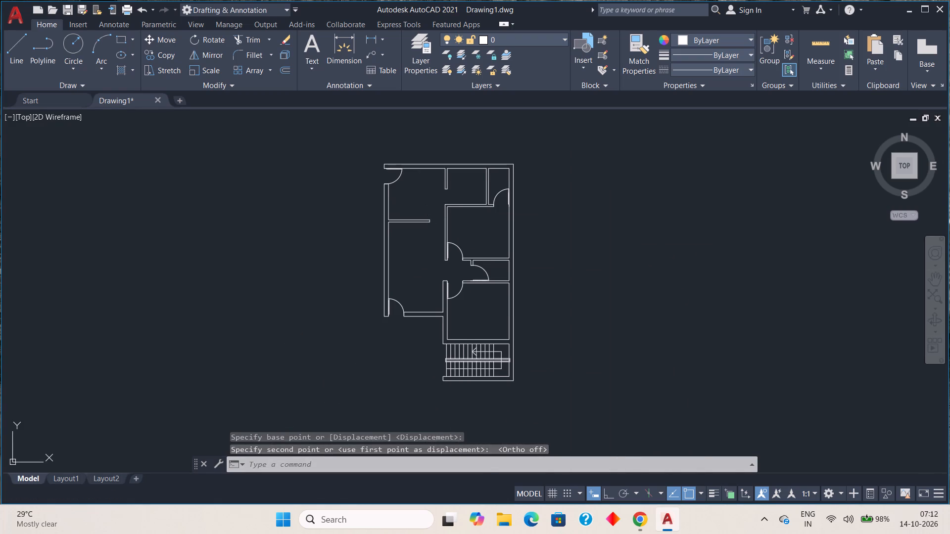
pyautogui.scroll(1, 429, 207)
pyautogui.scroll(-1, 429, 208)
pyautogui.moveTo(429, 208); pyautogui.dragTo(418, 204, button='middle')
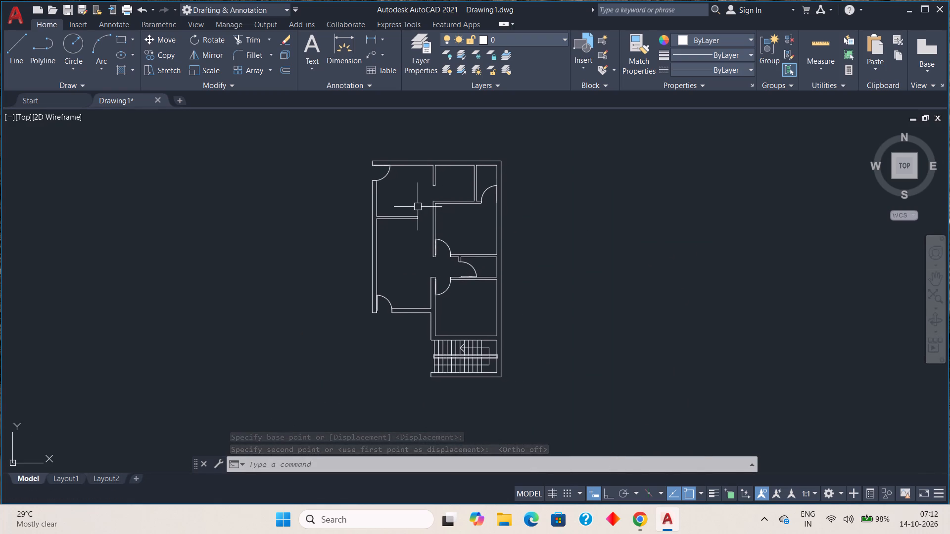
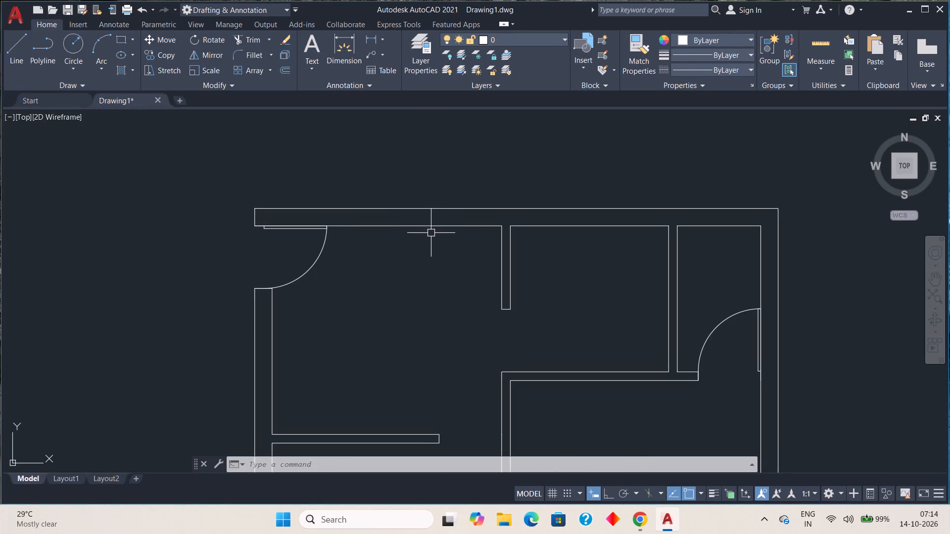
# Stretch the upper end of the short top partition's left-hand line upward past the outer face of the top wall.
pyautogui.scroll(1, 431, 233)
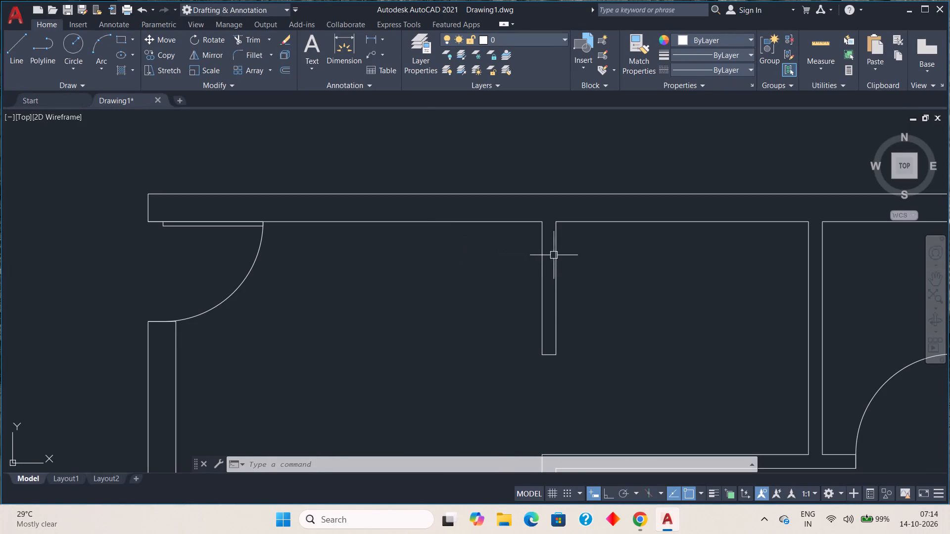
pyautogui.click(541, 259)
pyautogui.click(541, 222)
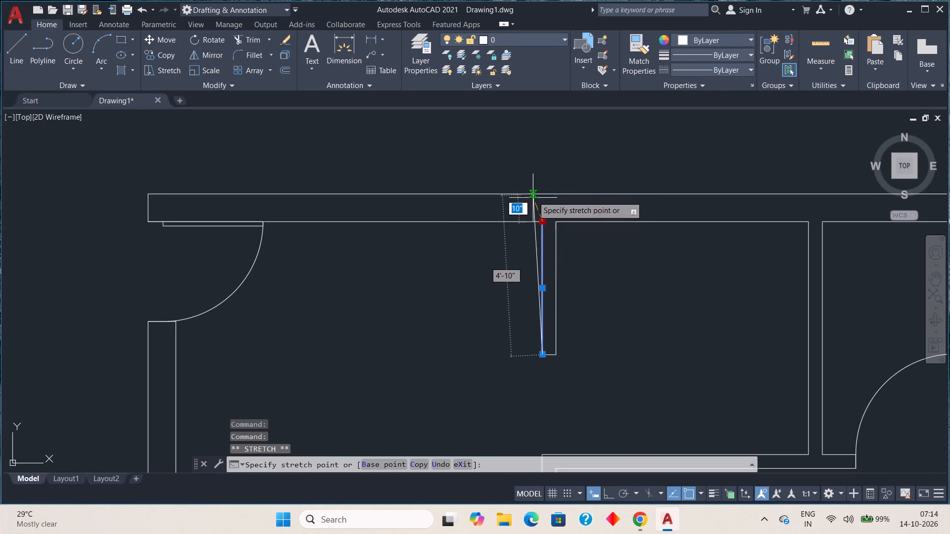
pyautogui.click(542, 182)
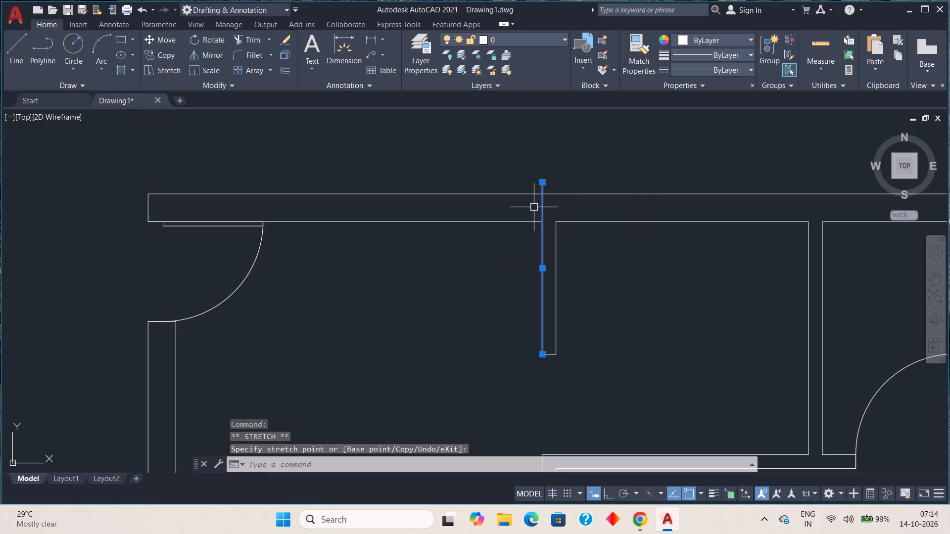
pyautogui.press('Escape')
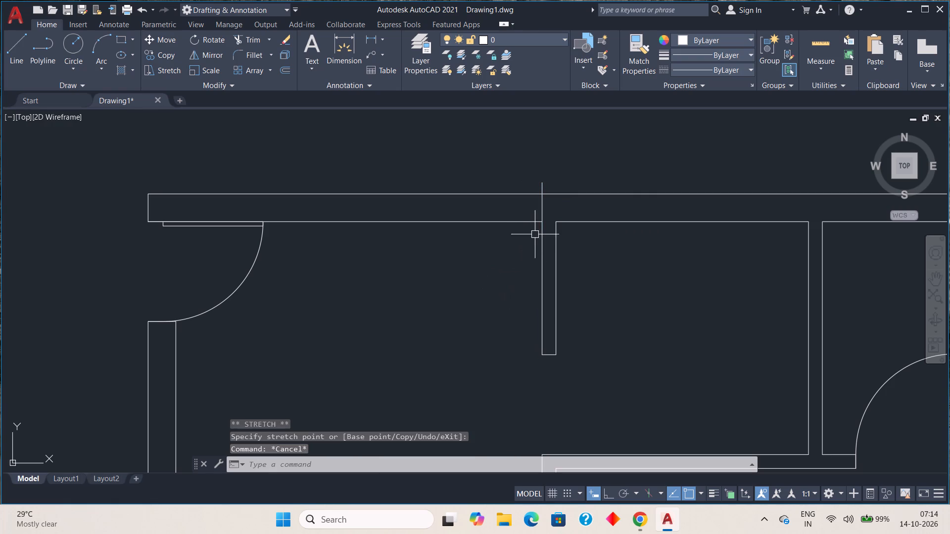
# Draw a window jamb line across the top wall's thickness, from the inner face's midpoint between the entrance door and the short partition.
pyautogui.click(16, 47)
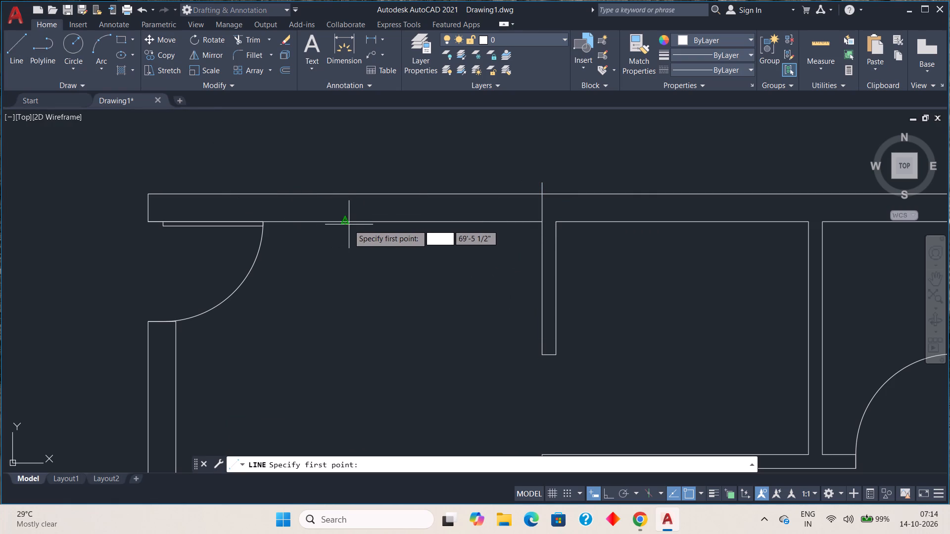
pyautogui.click(342, 222)
pyautogui.click(344, 194)
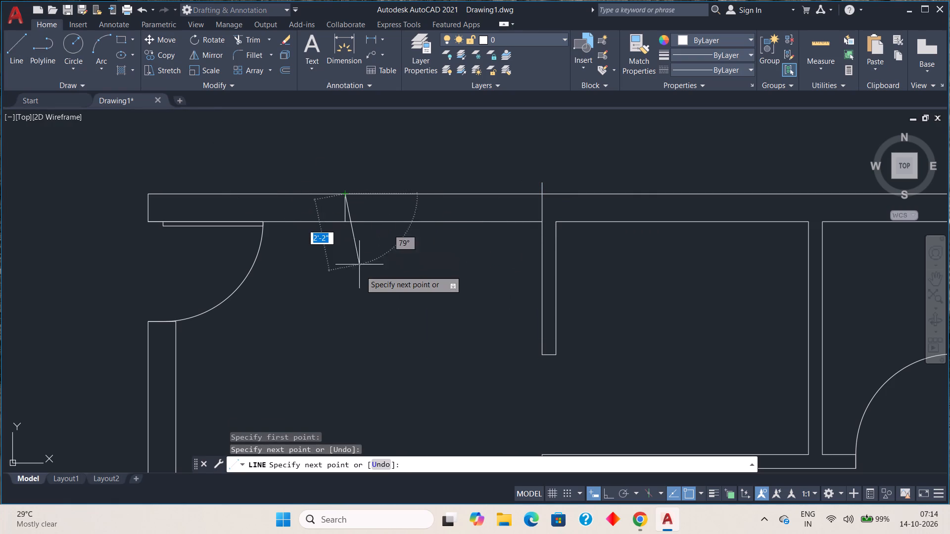
pyautogui.press('Escape')
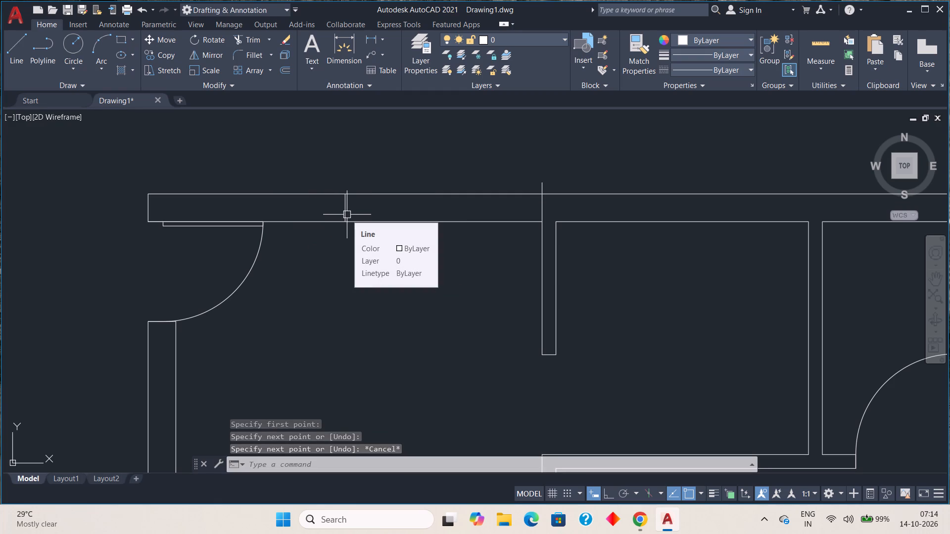
# Offset the window jamb line 4' to the right to mark the other side of the window opening.
pyautogui.press('o')
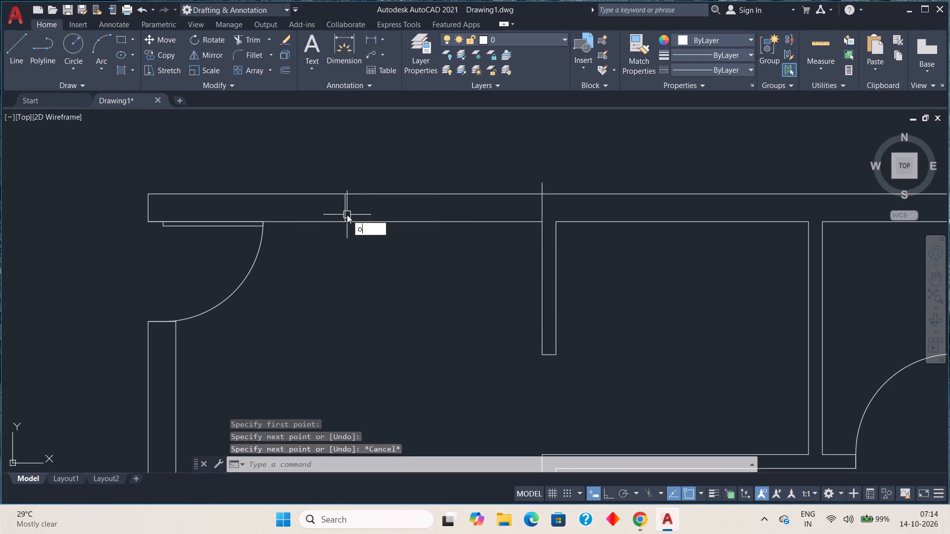
pyautogui.press('space')
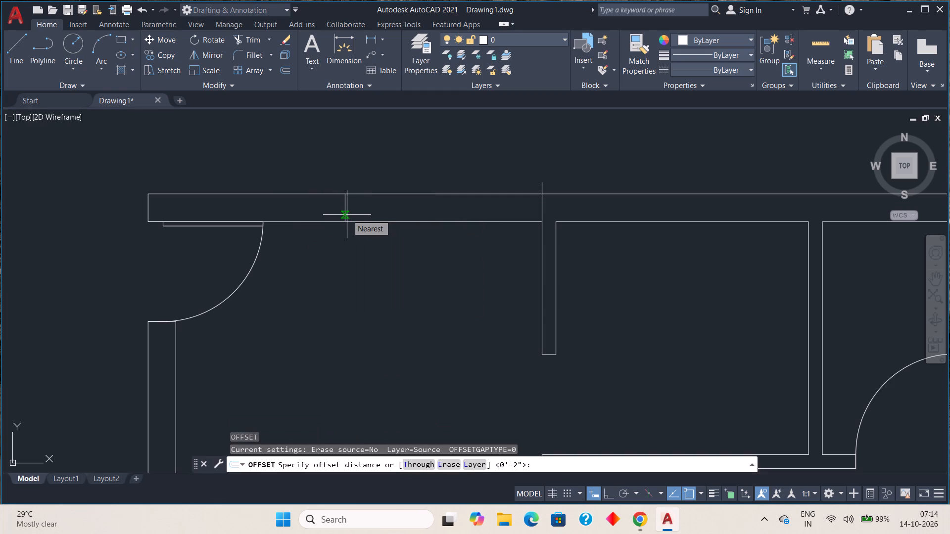
pyautogui.press('4')
pyautogui.press("'")
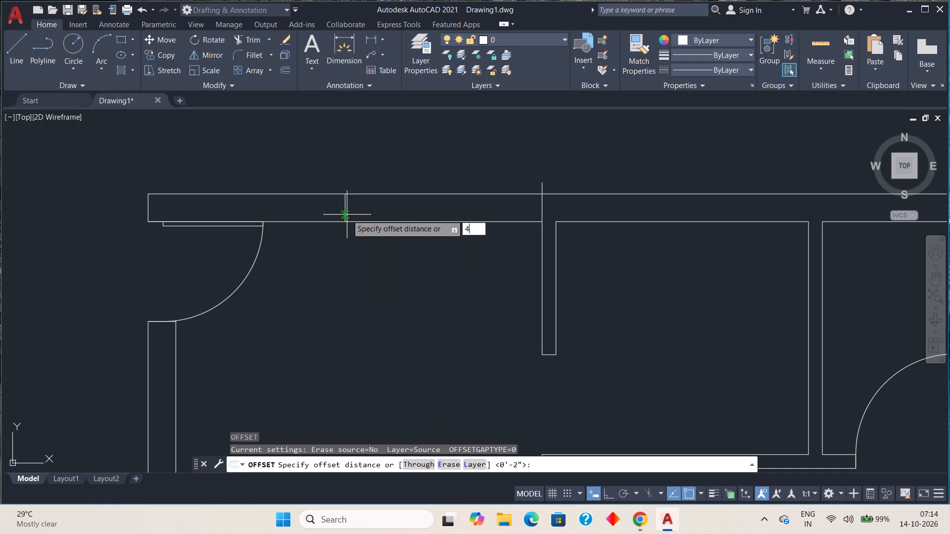
pyautogui.press('Return')
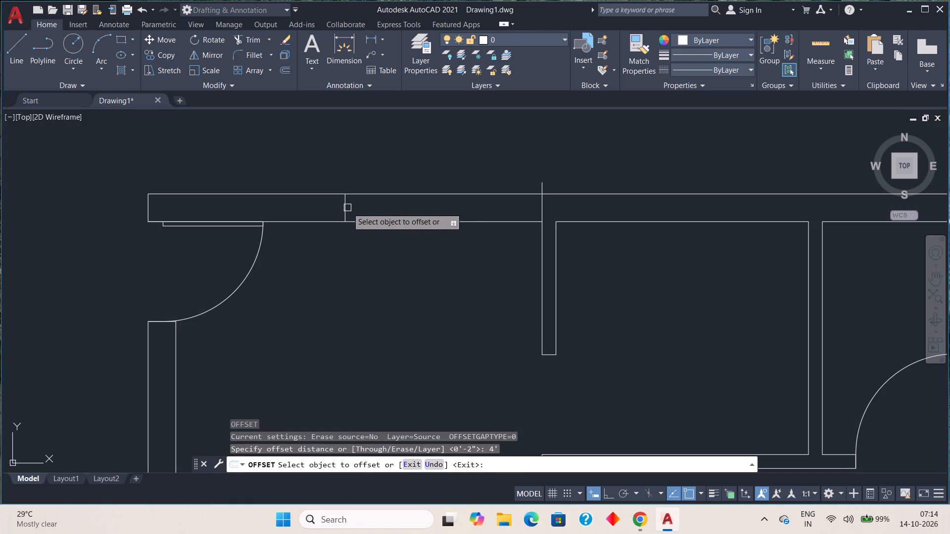
pyautogui.click(347, 208)
pyautogui.click(384, 207)
pyautogui.click(343, 205)
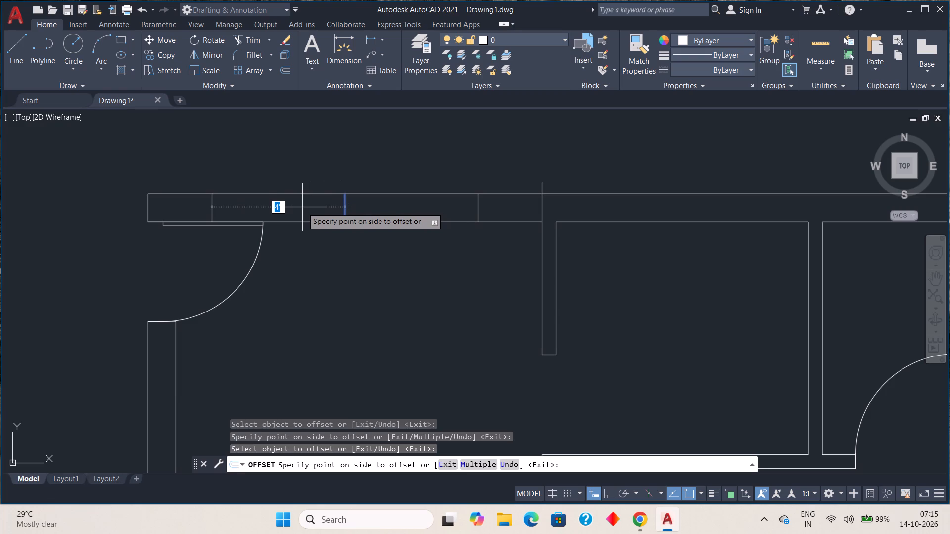
pyautogui.press('Escape')
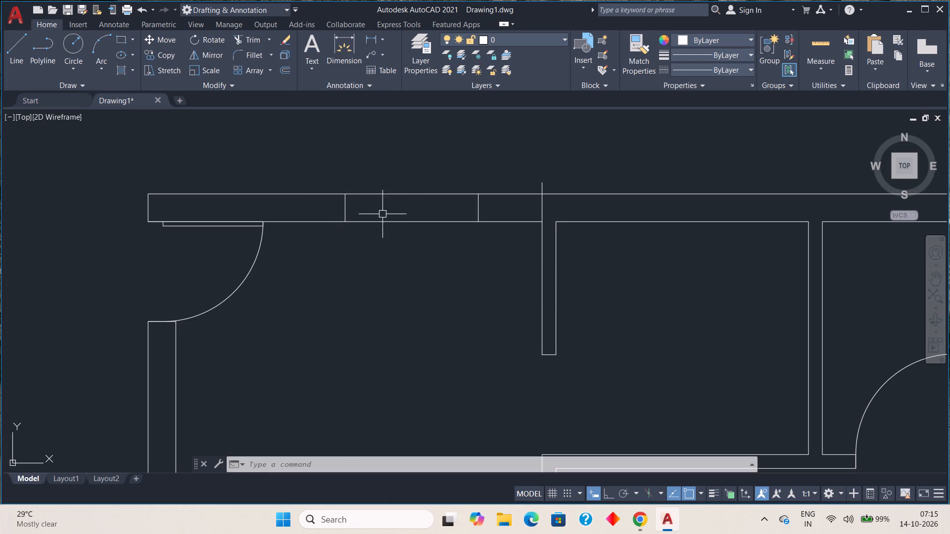
pyautogui.press('Escape')
pyautogui.press('Escape')
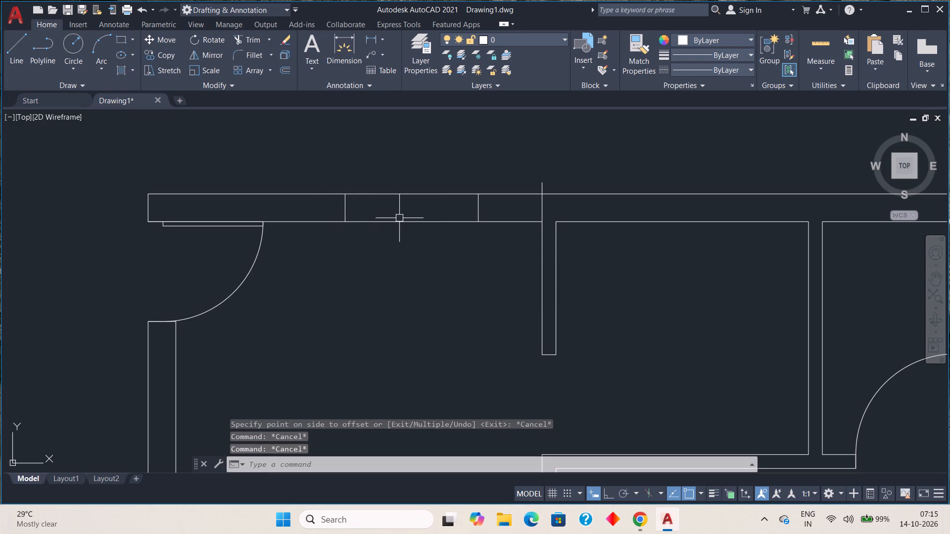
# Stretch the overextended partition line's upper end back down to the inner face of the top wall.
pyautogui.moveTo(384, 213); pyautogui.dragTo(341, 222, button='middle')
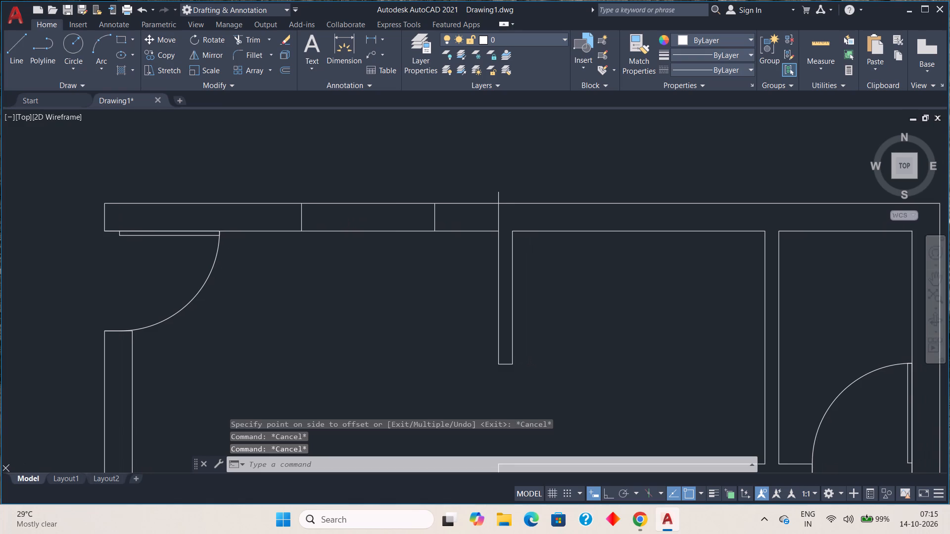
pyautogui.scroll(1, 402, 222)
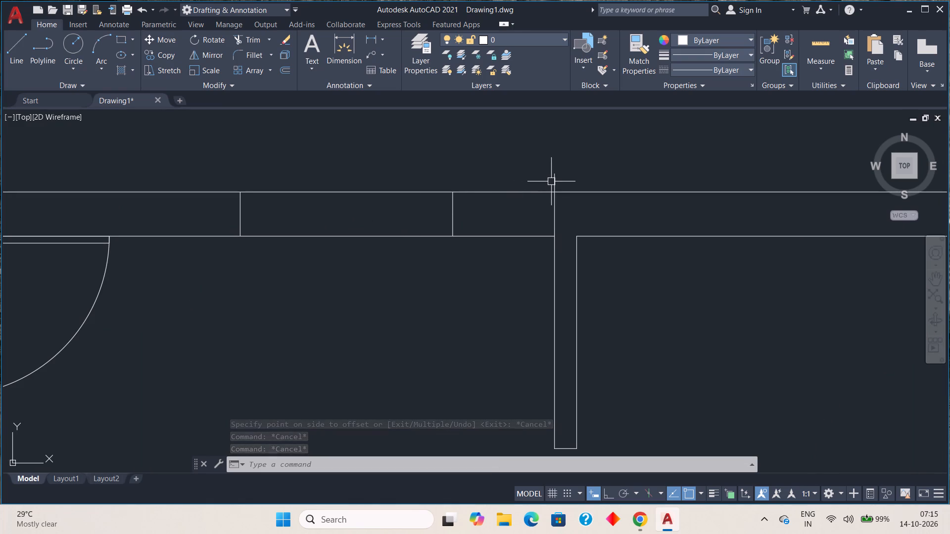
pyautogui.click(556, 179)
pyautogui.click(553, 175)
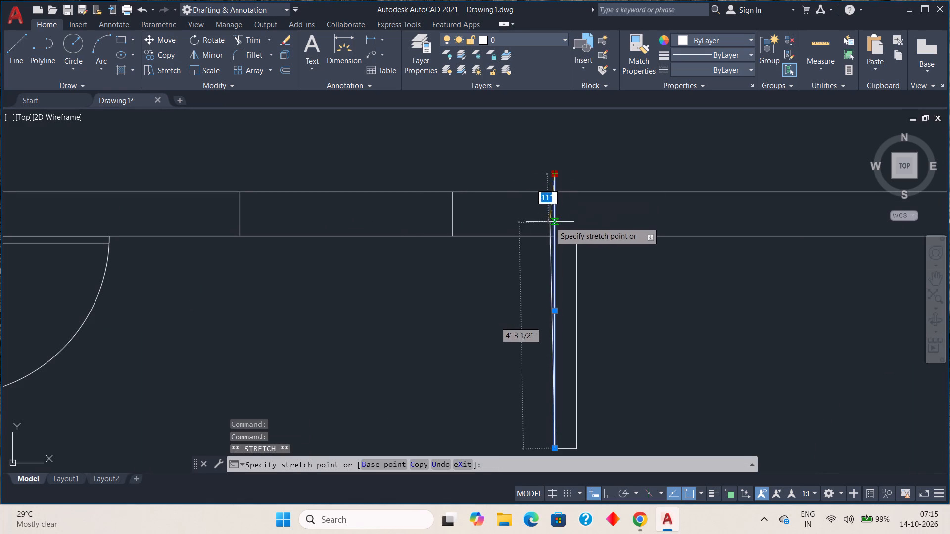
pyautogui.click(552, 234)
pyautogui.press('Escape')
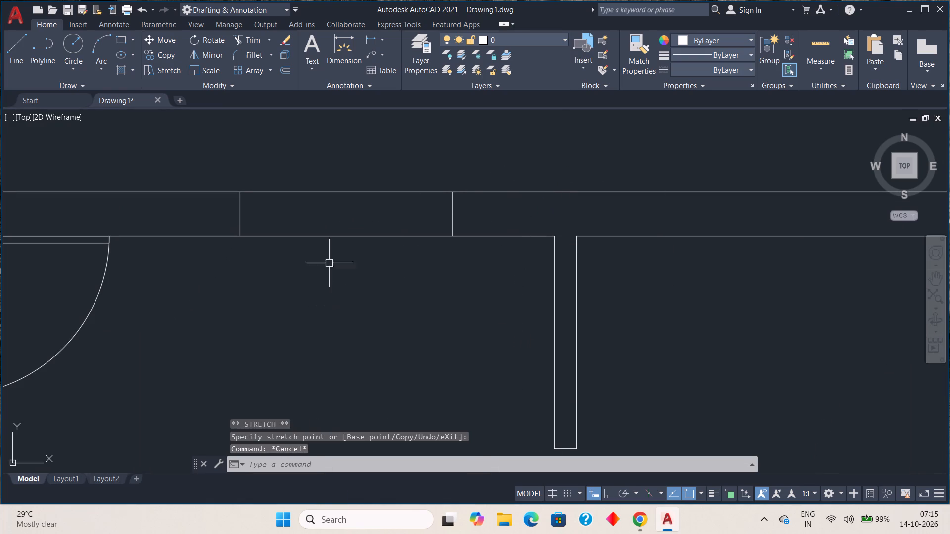
# Draw the window's horizontal centre line between the midpoints of the two jamb lines.
pyautogui.click(15, 47)
pyautogui.click(241, 217)
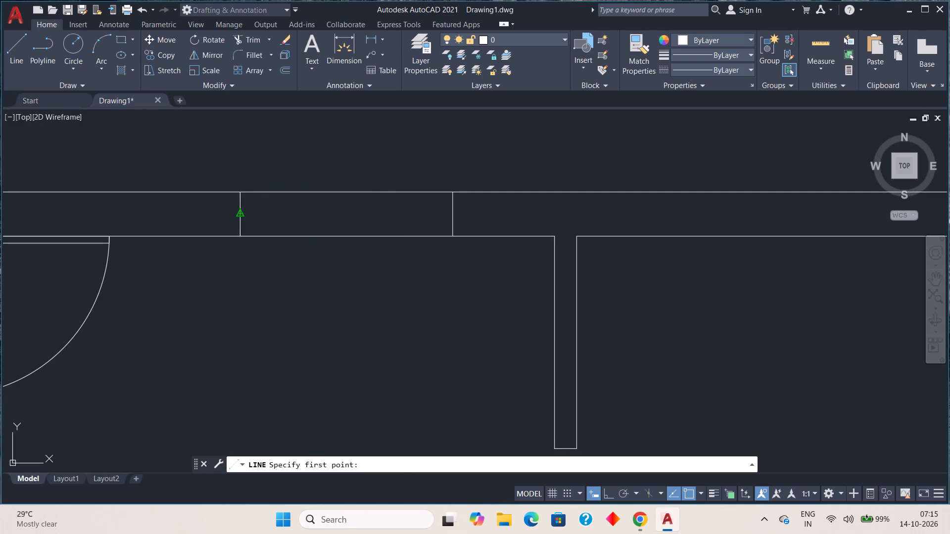
pyautogui.click(451, 212)
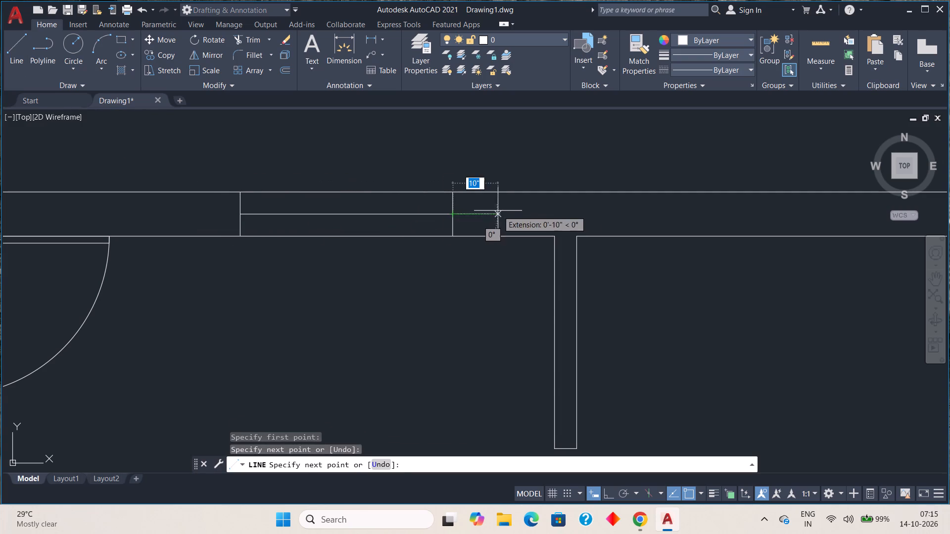
pyautogui.press('Escape')
pyautogui.press('Escape')
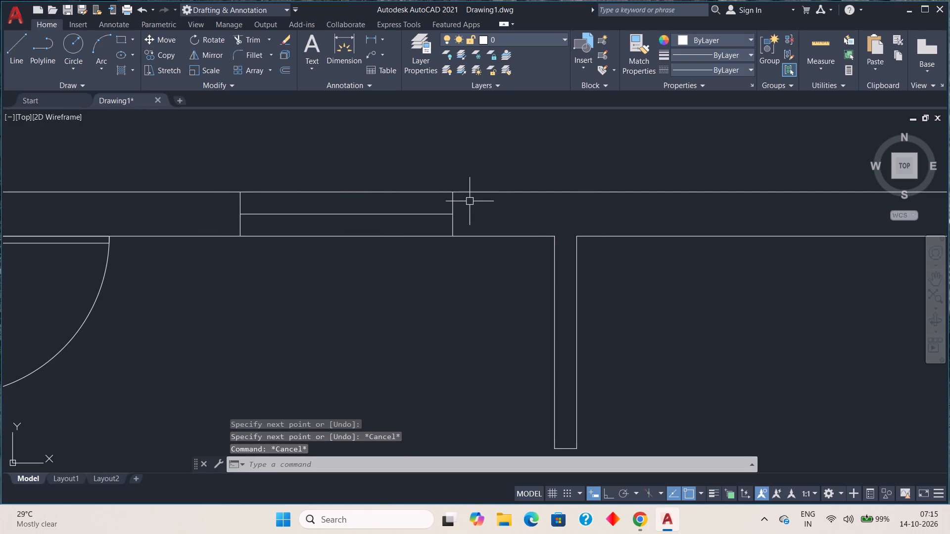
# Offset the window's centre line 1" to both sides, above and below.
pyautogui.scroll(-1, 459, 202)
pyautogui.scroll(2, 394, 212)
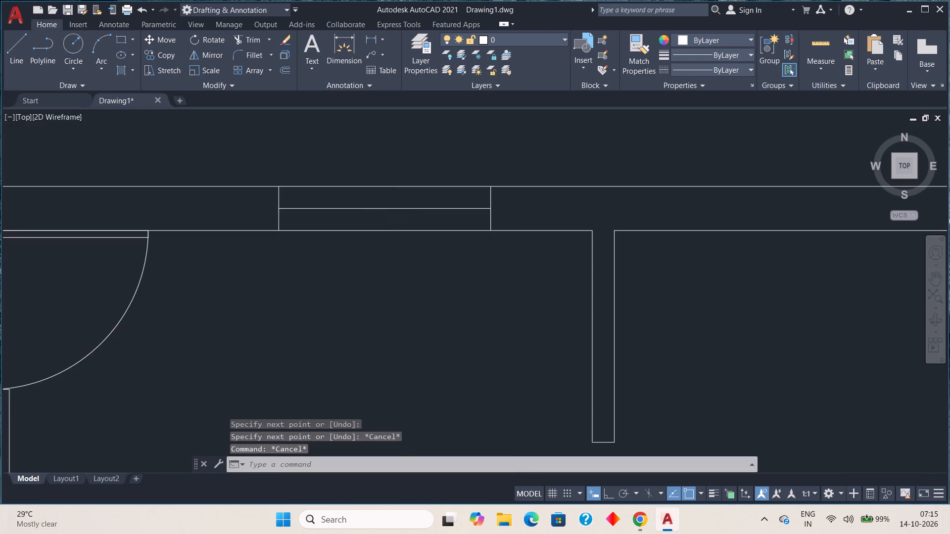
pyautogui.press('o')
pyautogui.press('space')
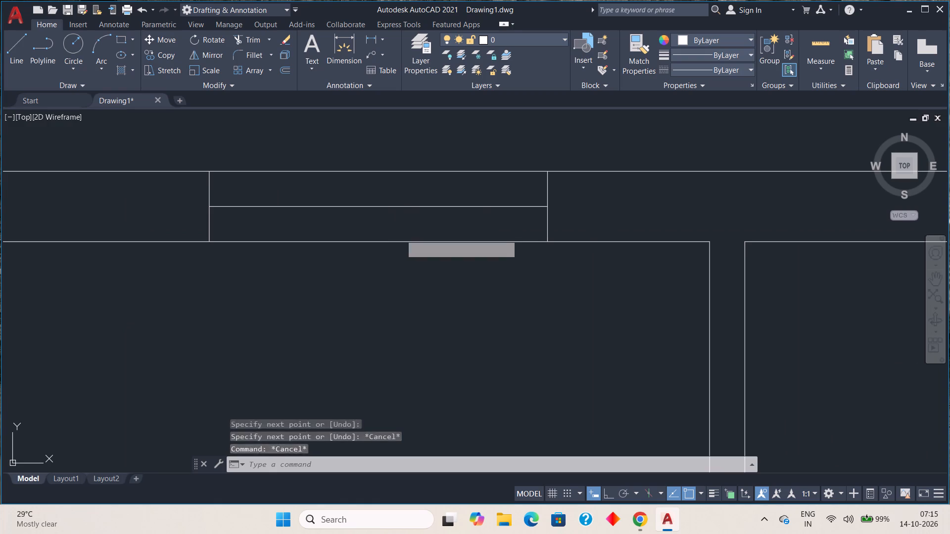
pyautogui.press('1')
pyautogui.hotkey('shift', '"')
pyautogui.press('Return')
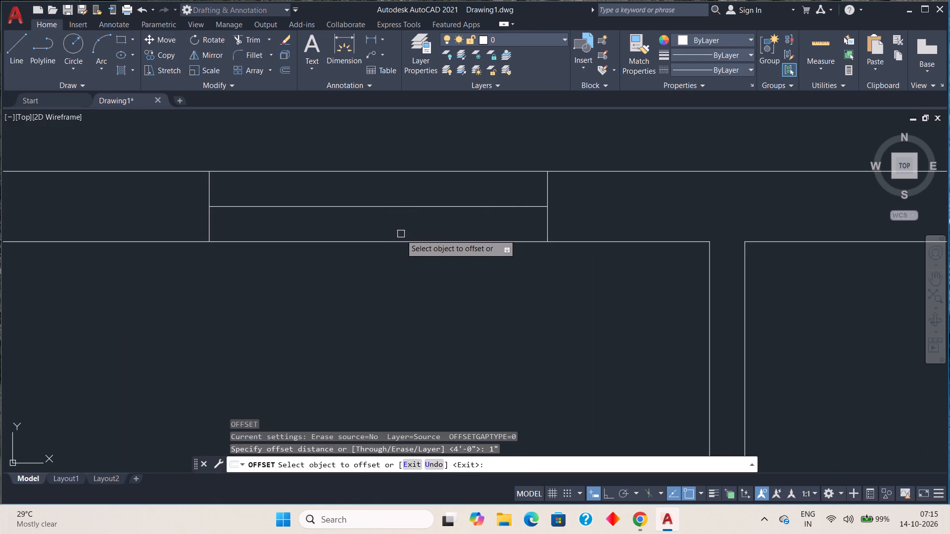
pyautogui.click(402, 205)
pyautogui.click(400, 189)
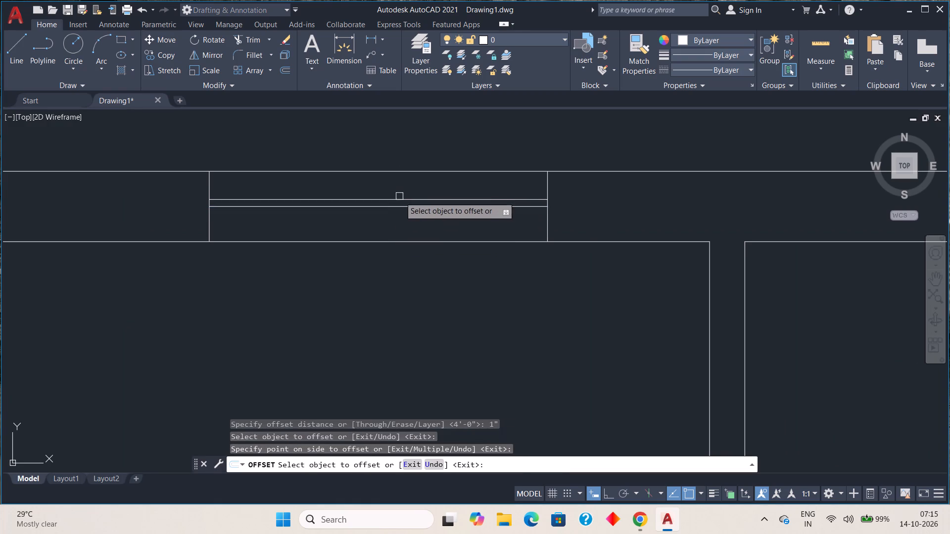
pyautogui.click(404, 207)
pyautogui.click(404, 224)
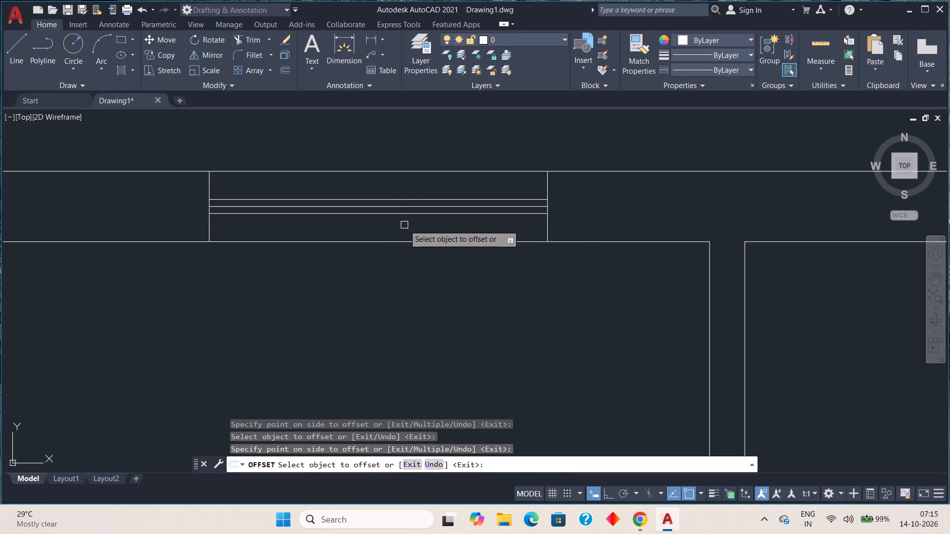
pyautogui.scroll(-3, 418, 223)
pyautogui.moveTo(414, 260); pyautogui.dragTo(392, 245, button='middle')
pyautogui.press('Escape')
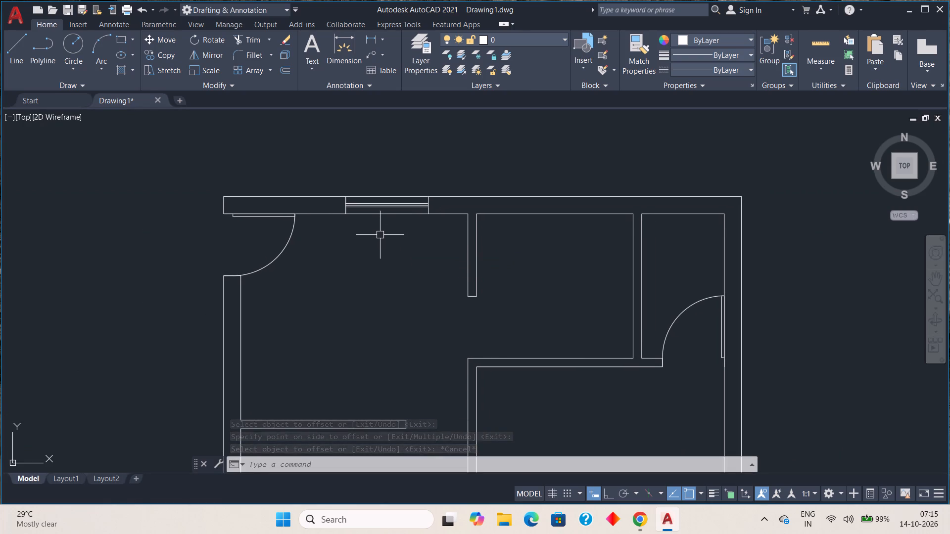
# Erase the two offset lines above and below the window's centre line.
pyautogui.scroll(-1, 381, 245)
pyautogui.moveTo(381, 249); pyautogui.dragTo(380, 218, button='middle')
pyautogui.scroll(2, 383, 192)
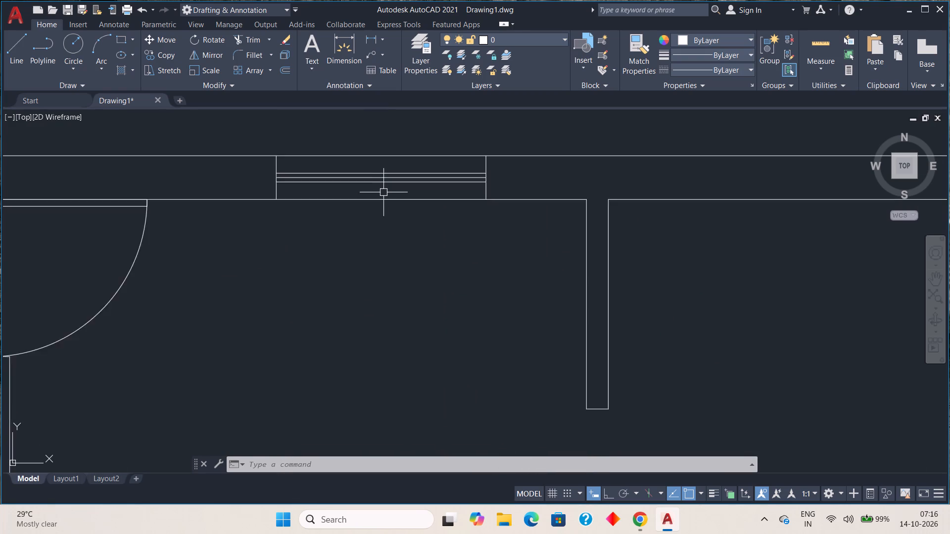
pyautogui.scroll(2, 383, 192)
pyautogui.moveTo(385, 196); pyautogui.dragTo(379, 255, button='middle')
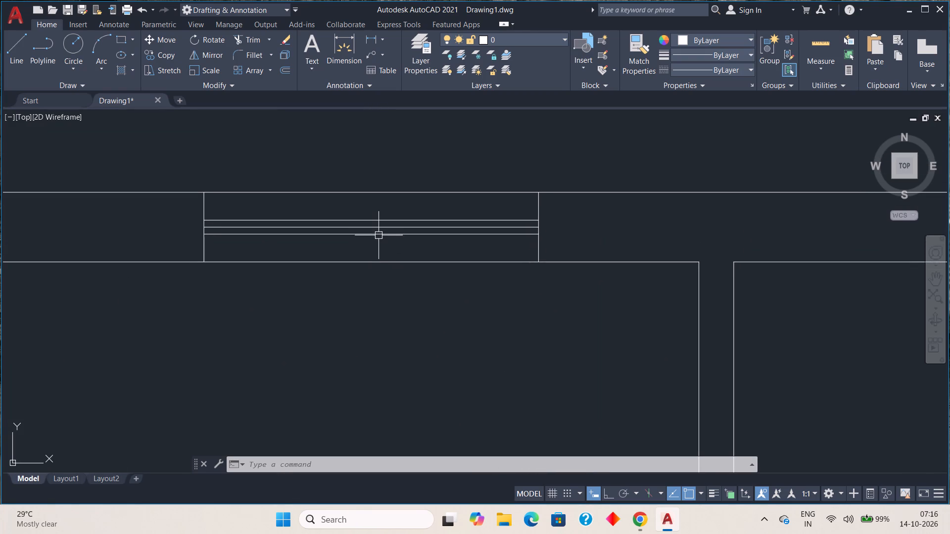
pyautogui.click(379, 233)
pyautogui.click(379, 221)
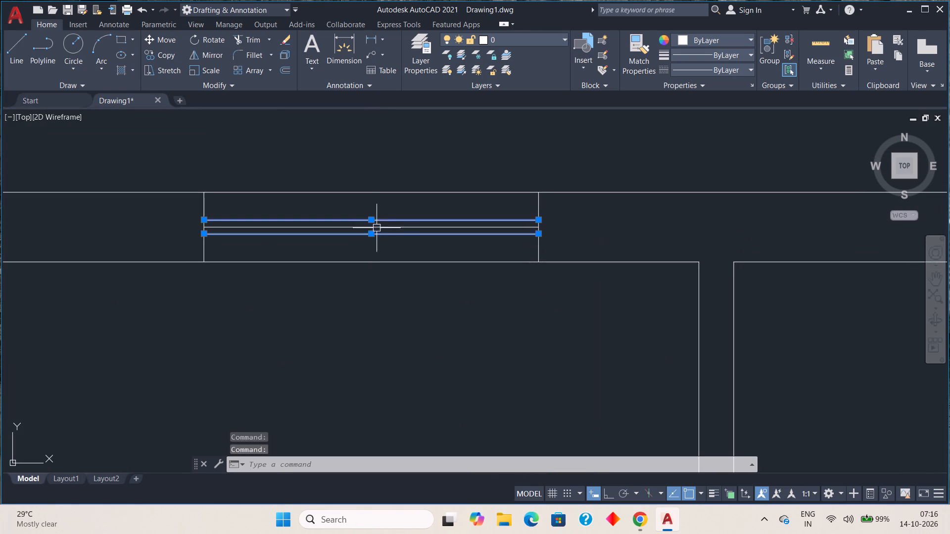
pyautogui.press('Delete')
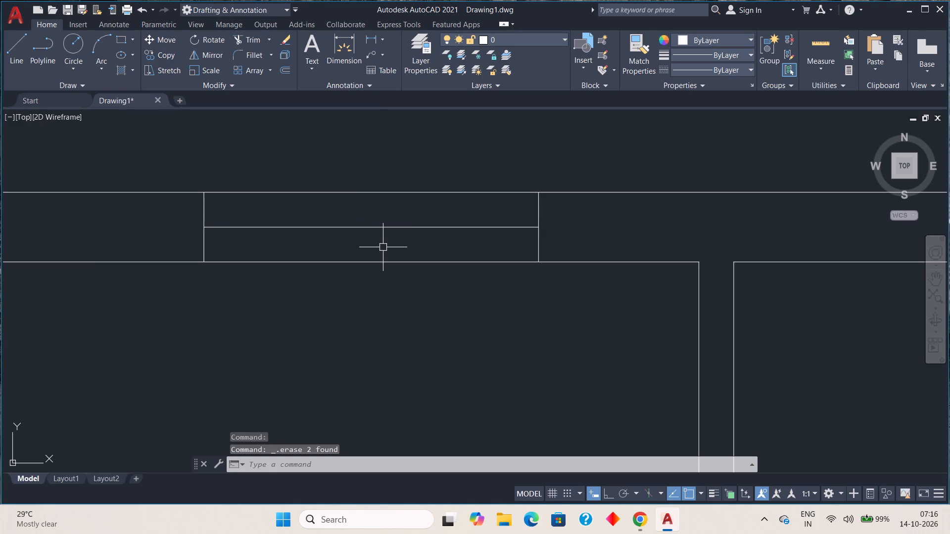
# Offset the window's centre line 2" to both sides, above and below.
pyautogui.press('o')
pyautogui.press('Return')
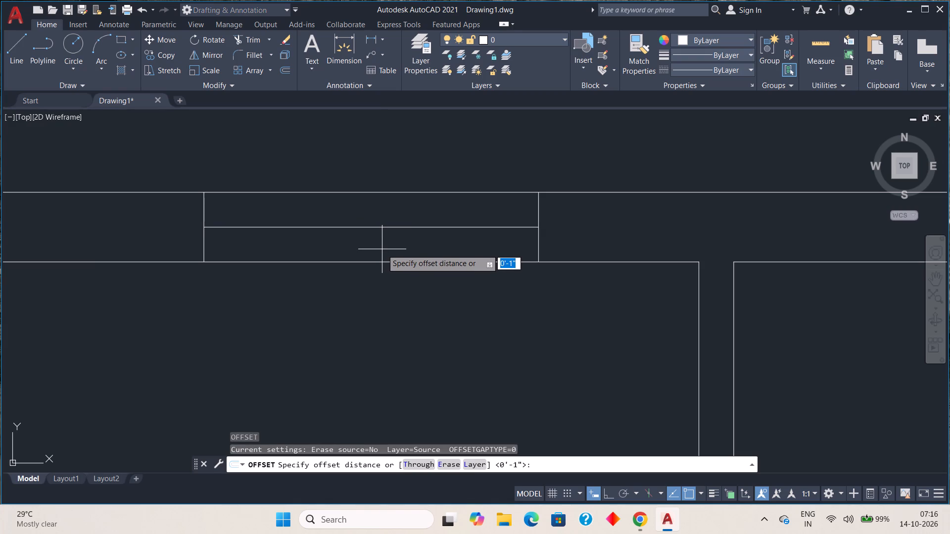
pyautogui.press('2')
pyautogui.hotkey('shift', '"')
pyautogui.press('Return')
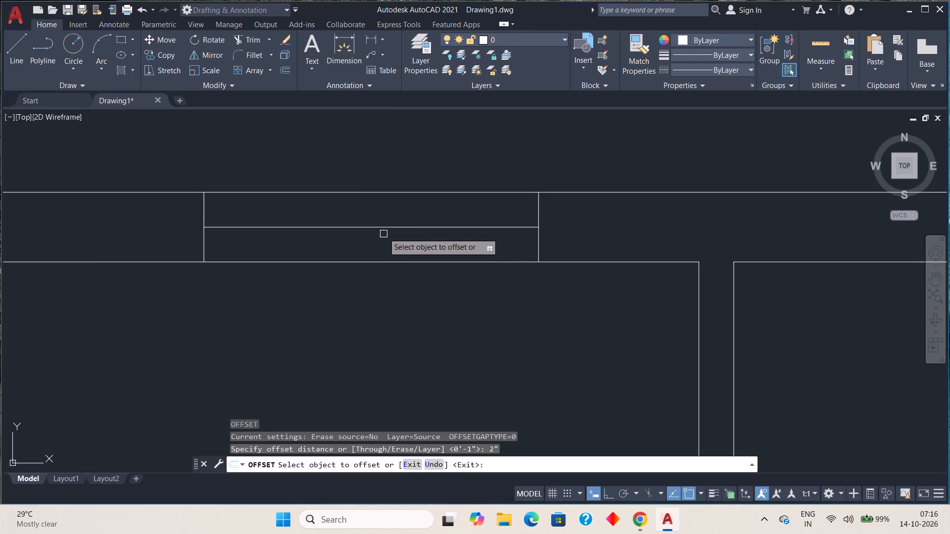
pyautogui.click(384, 226)
pyautogui.click(382, 209)
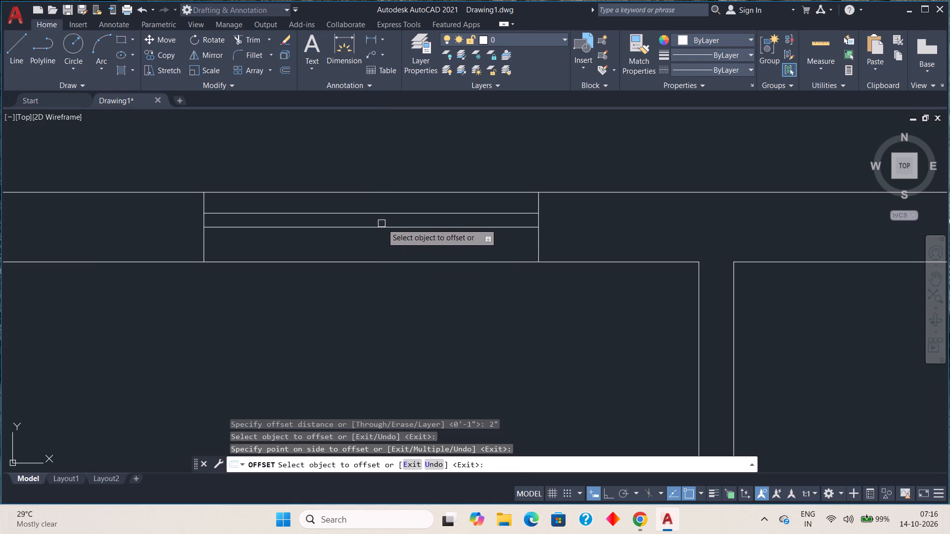
pyautogui.click(383, 229)
pyautogui.click(389, 257)
pyautogui.press('Escape')
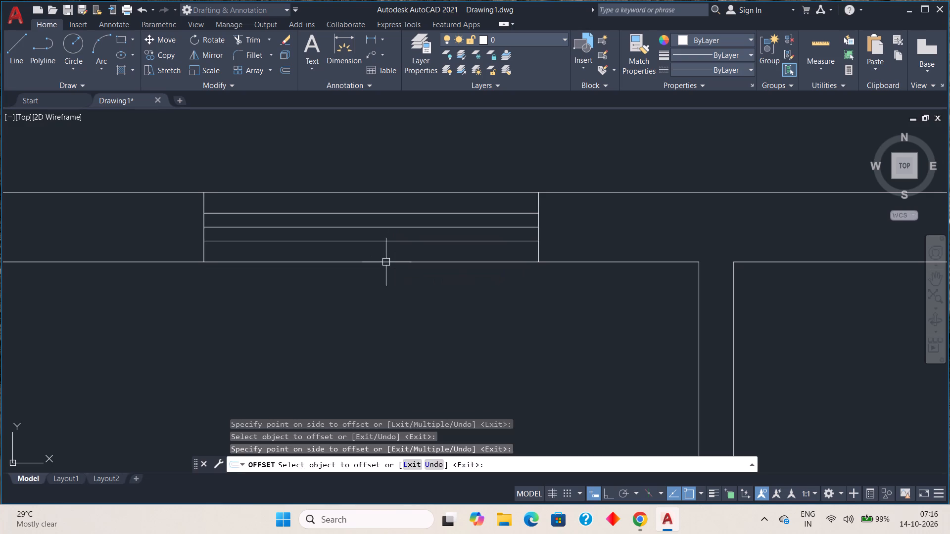
# Copy the finished window from its lower-left corner to the empty space just outside the left exterior wall.
pyautogui.press('Escape')
pyautogui.scroll(-2, 386, 232)
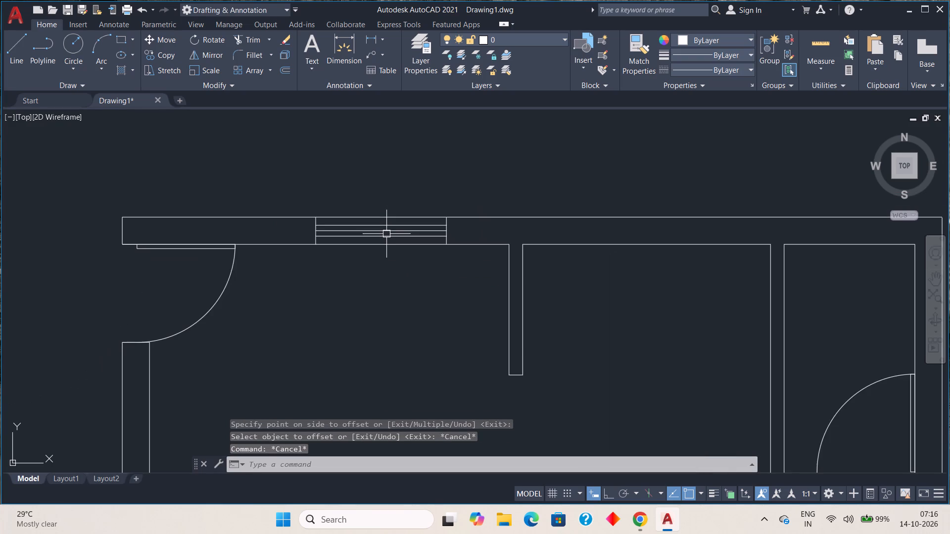
pyautogui.scroll(1, 385, 235)
pyautogui.click(243, 189)
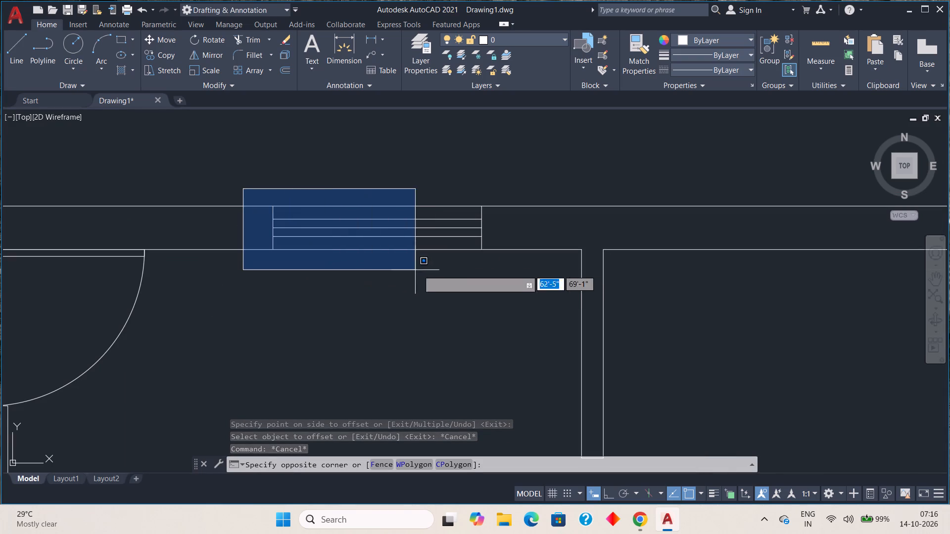
pyautogui.click(522, 272)
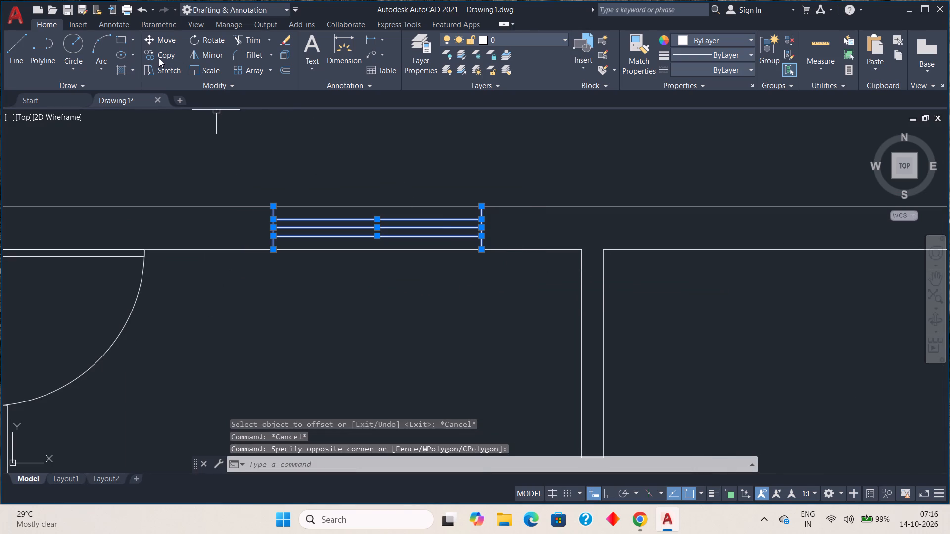
pyautogui.click(164, 53)
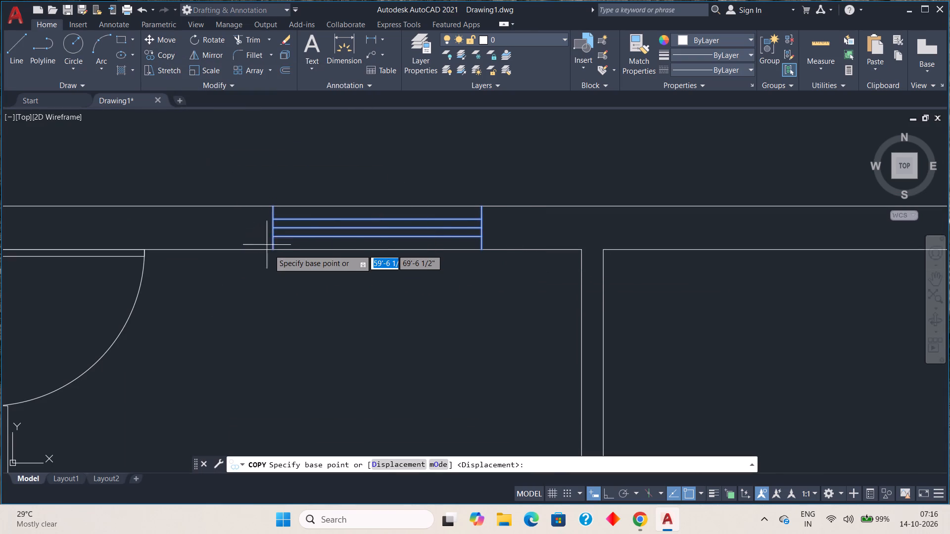
pyautogui.click(271, 251)
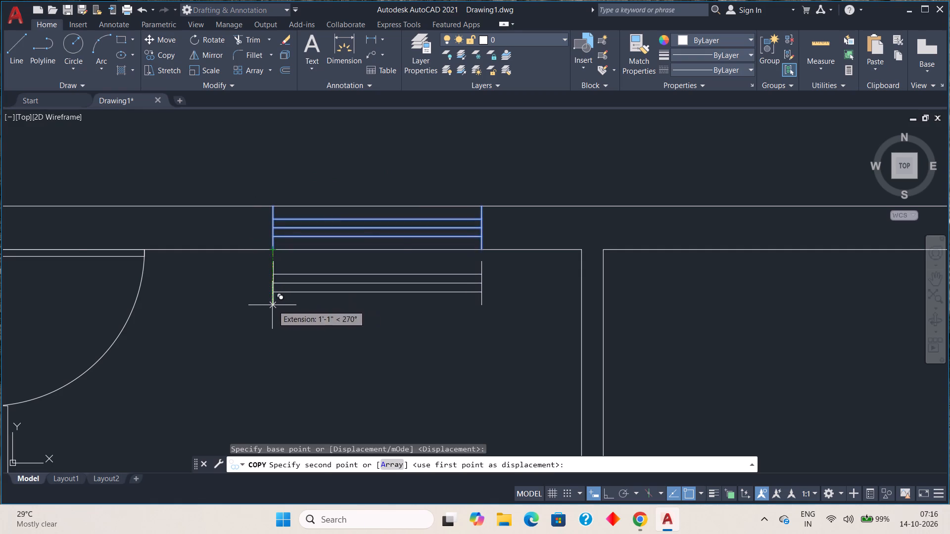
pyautogui.scroll(-2, 272, 309)
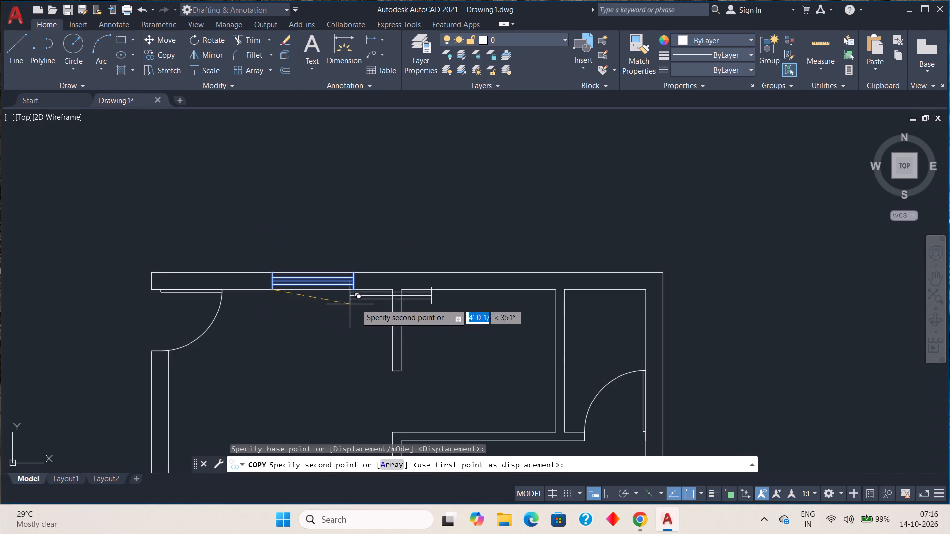
pyautogui.scroll(1, 447, 292)
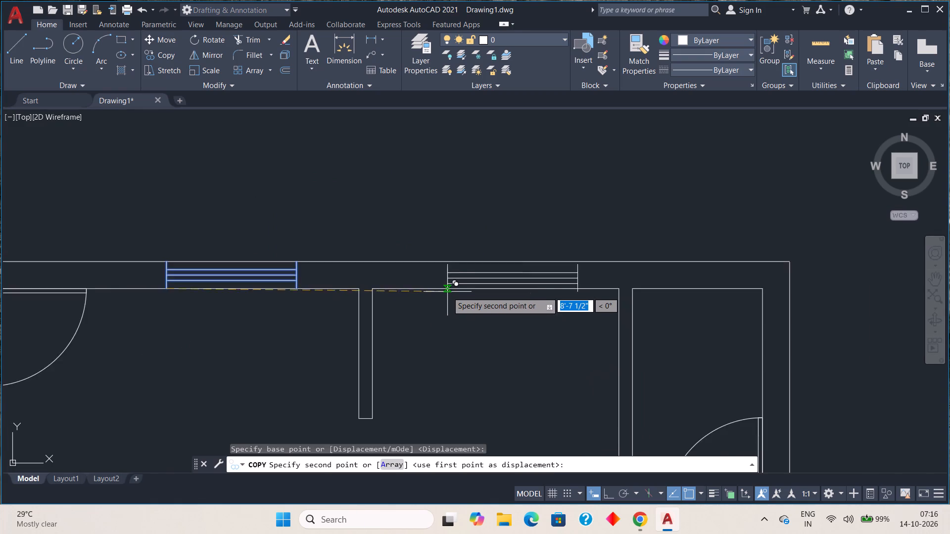
pyautogui.scroll(1, 447, 292)
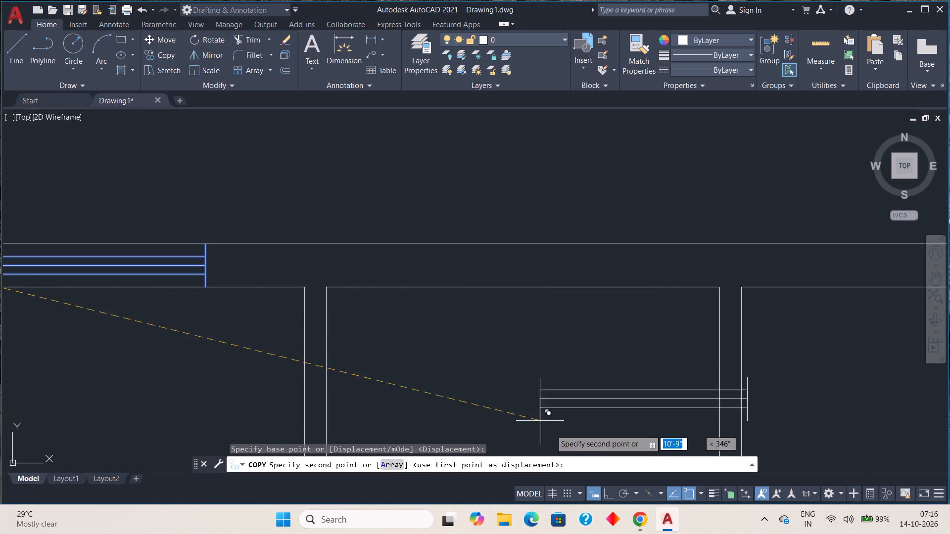
pyautogui.click(604, 492)
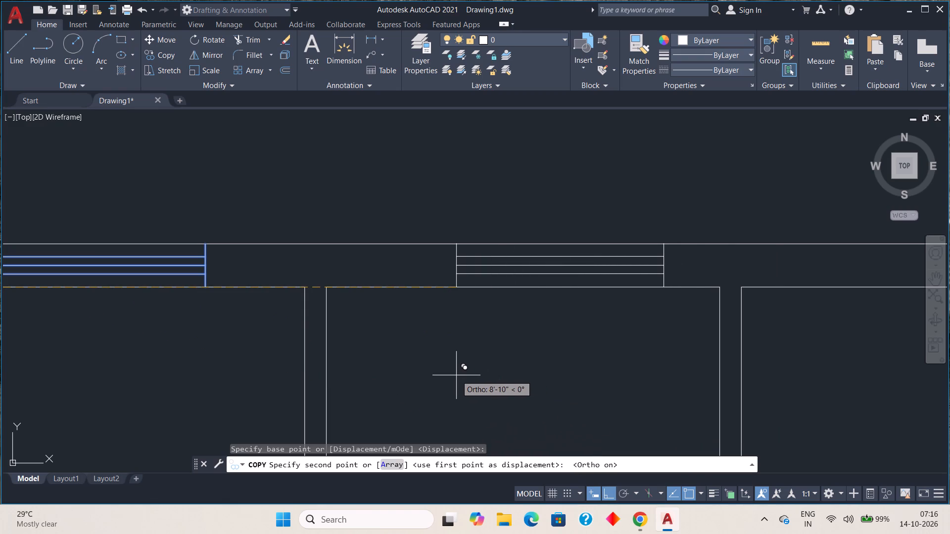
pyautogui.scroll(-2, 456, 383)
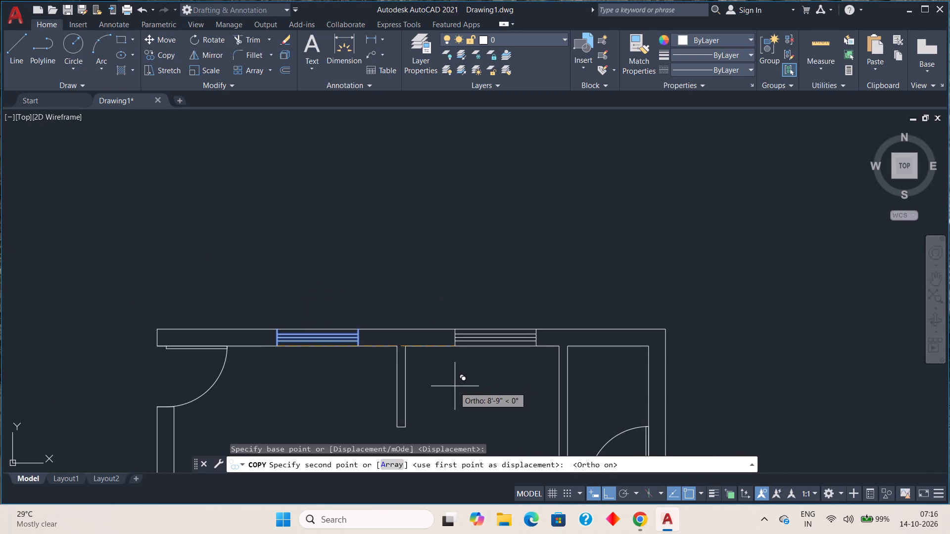
pyautogui.moveTo(430, 404); pyautogui.dragTo(448, 109, button='middle')
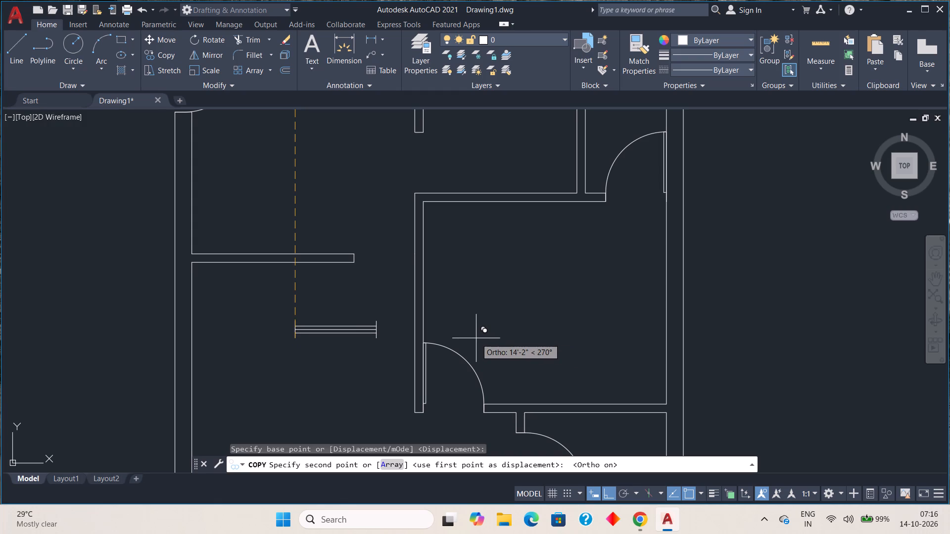
pyautogui.moveTo(508, 305); pyautogui.dragTo(530, 162, button='middle')
pyautogui.scroll(-2, 530, 162)
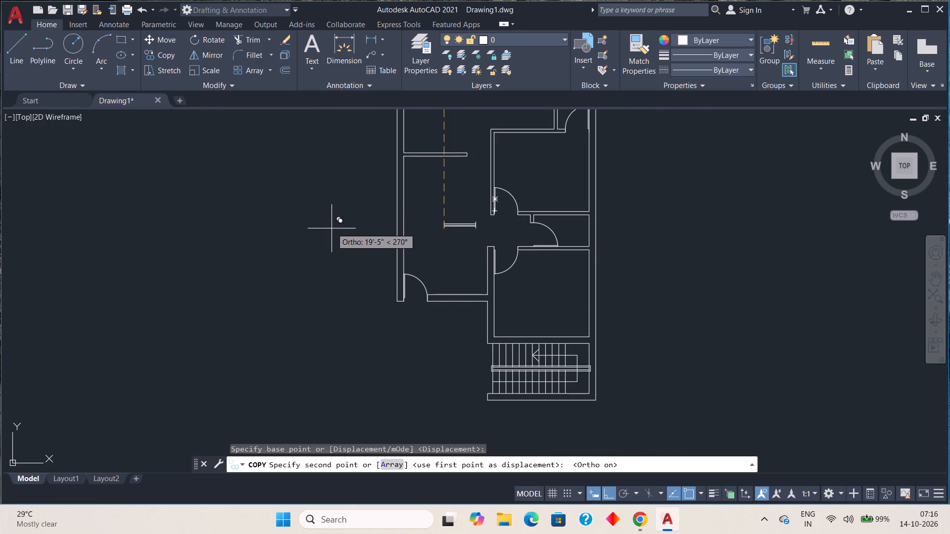
pyautogui.click(608, 492)
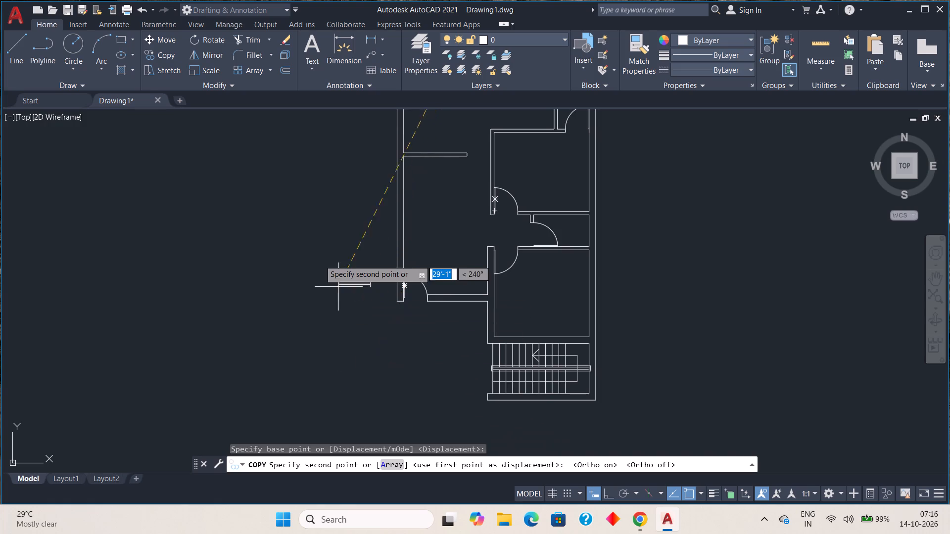
pyautogui.scroll(-1, 335, 225)
pyautogui.moveTo(337, 225); pyautogui.dragTo(341, 272, button='middle')
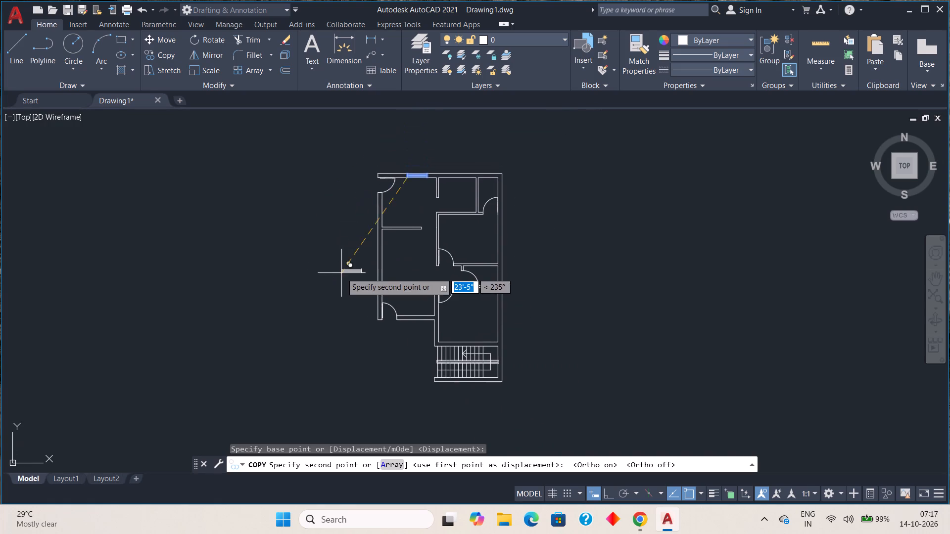
pyautogui.scroll(2, 342, 273)
pyautogui.click(360, 239)
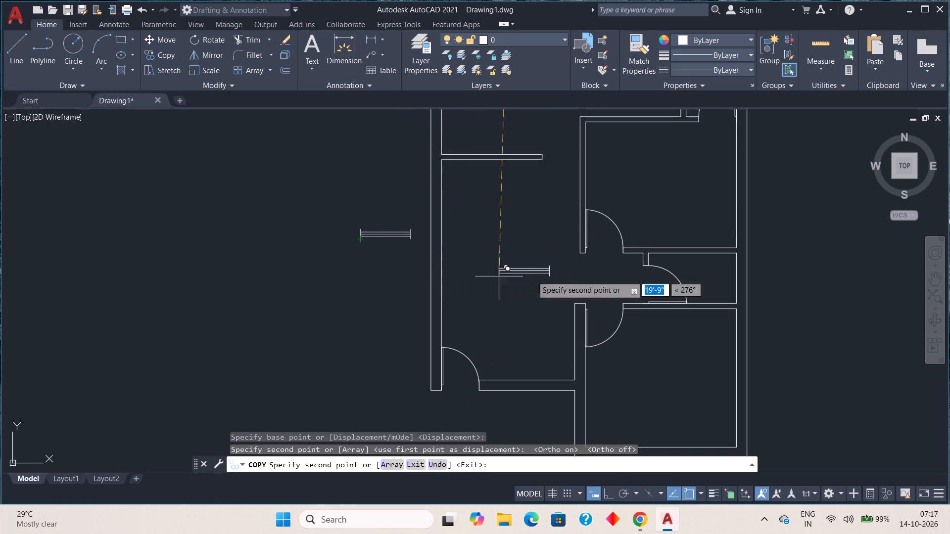
# Place two more copies of the window outside the right exterior wall, one beside the middle room and one beside the lower room.
pyautogui.moveTo(796, 200); pyautogui.dragTo(586, 290, button='middle')
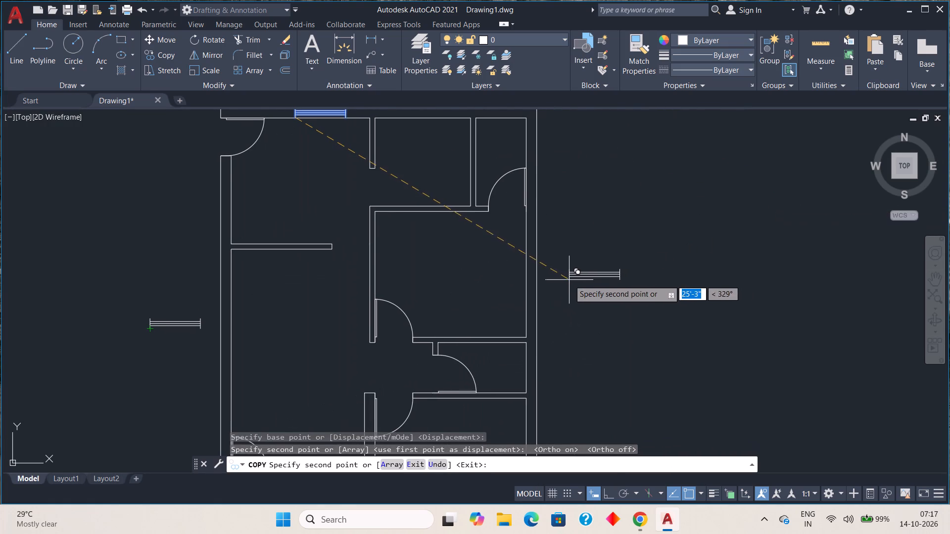
pyautogui.click(557, 284)
pyautogui.moveTo(552, 368); pyautogui.dragTo(549, 346, button='middle')
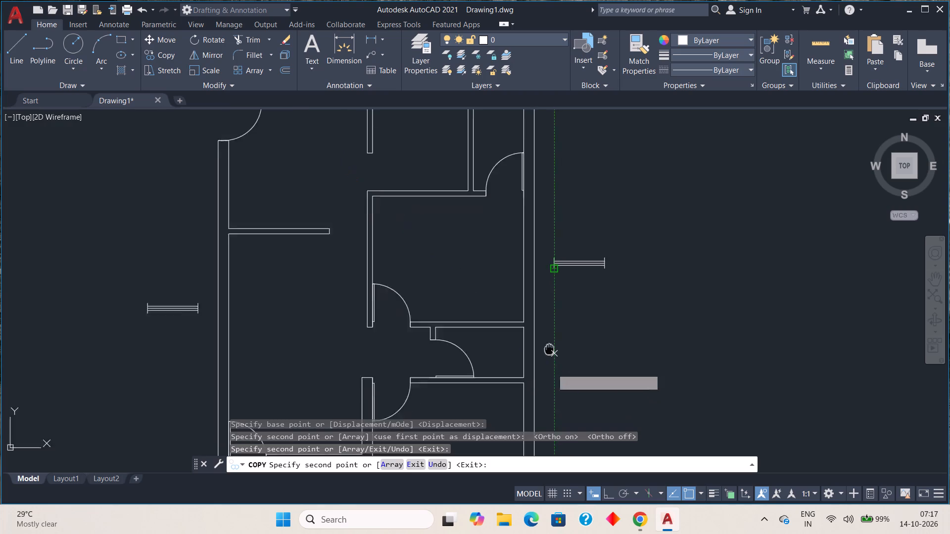
pyautogui.moveTo(549, 346); pyautogui.dragTo(558, 198, button='middle')
pyautogui.click(571, 311)
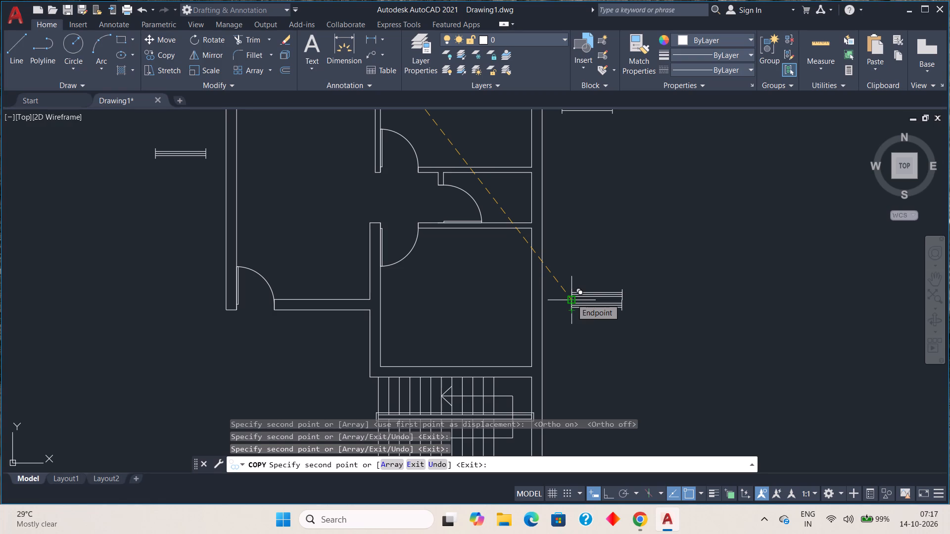
# Place another copy of the window just above the top exterior wall, over the upper middle room.
pyautogui.scroll(-2, 570, 299)
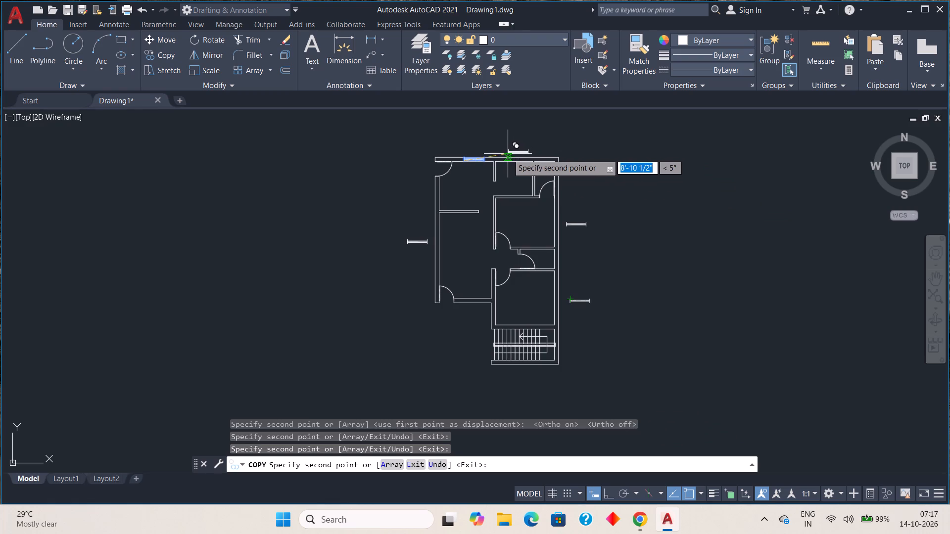
pyautogui.scroll(4, 506, 154)
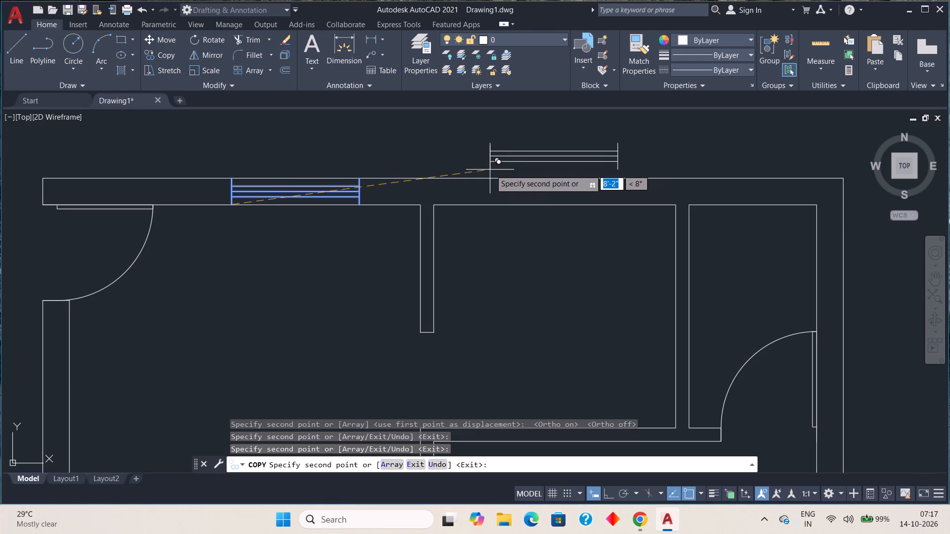
pyautogui.click(492, 170)
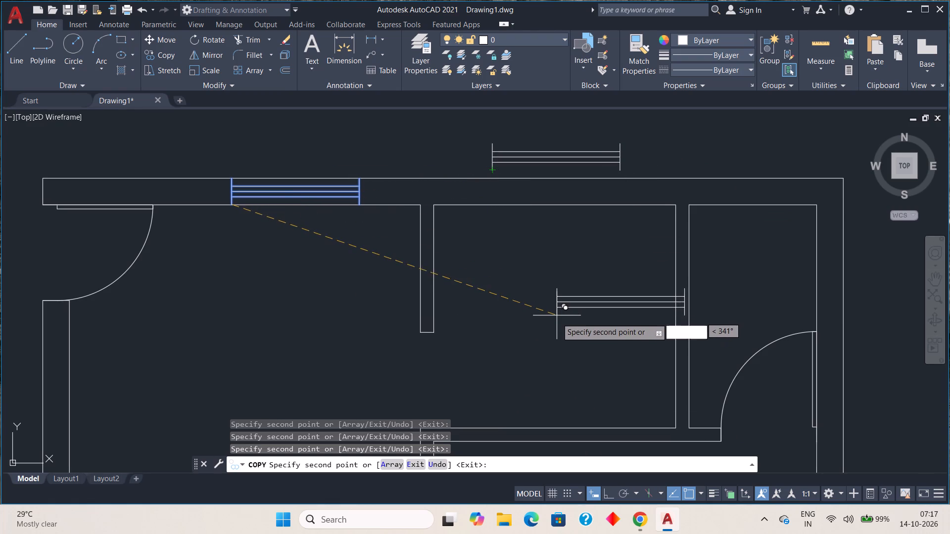
pyautogui.press('Escape')
# Move the window copy above the top wall straight down about 1'-1" into the wall, with Ortho on.
pyautogui.scroll(-4, 544, 311)
pyautogui.moveTo(543, 339); pyautogui.dragTo(535, 302, button='middle')
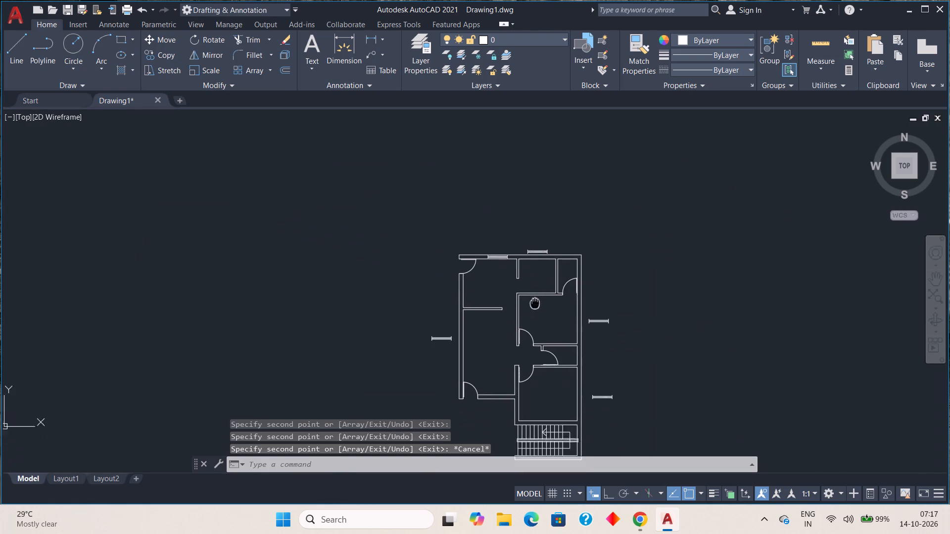
pyautogui.moveTo(535, 302); pyautogui.dragTo(536, 260, button='middle')
pyautogui.scroll(1, 451, 307)
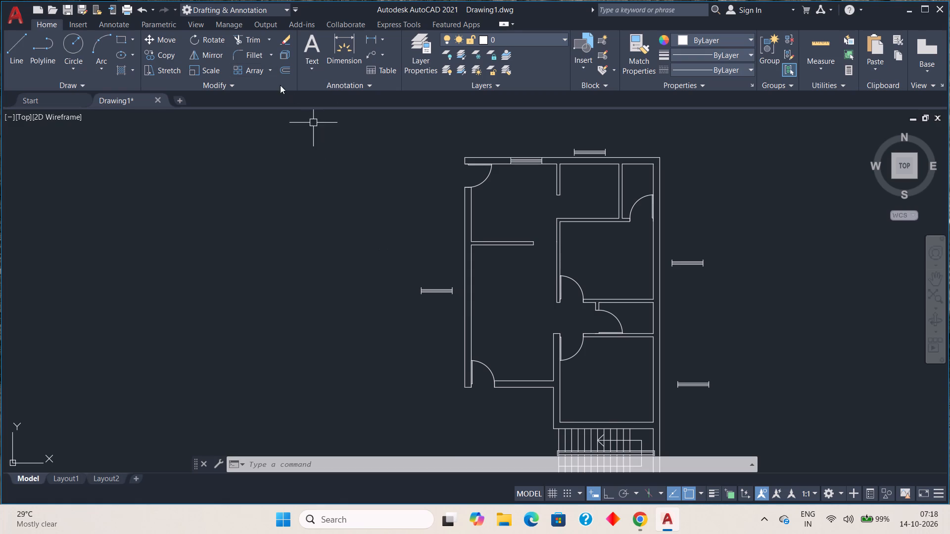
pyautogui.scroll(3, 602, 155)
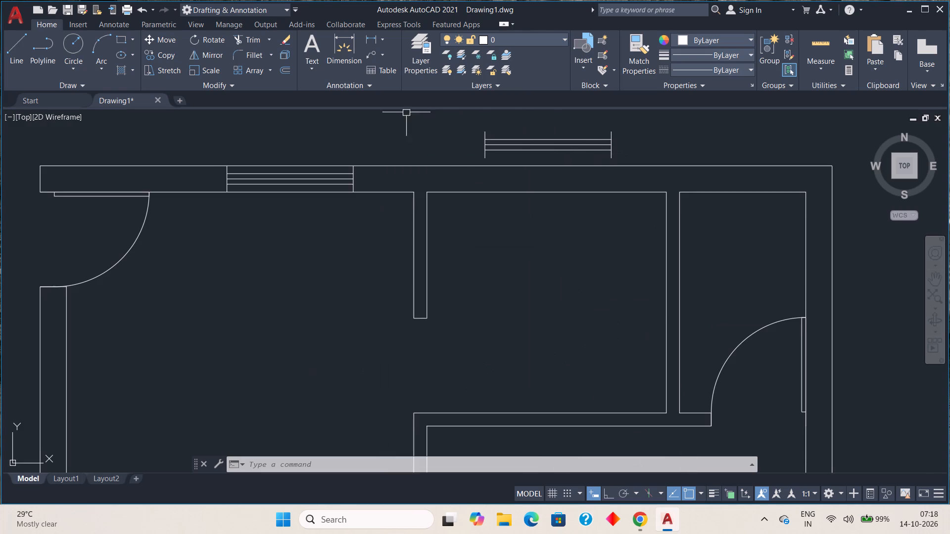
pyautogui.click(464, 121)
pyautogui.click(649, 162)
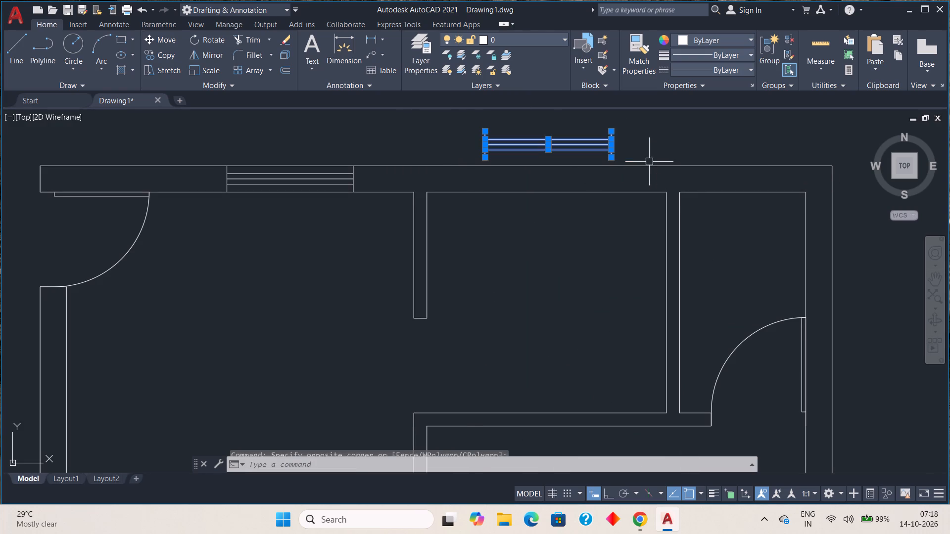
pyautogui.click(170, 38)
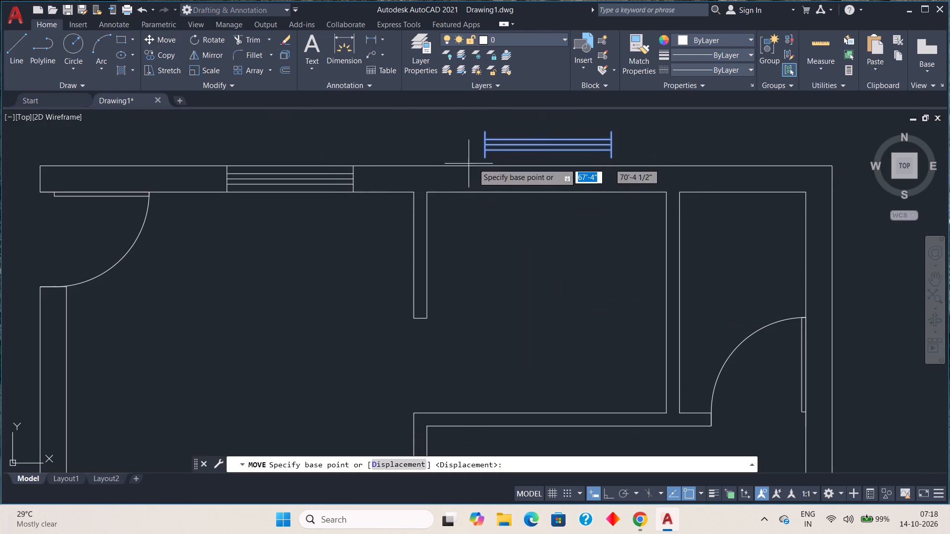
pyautogui.scroll(2, 477, 163)
pyautogui.click(497, 151)
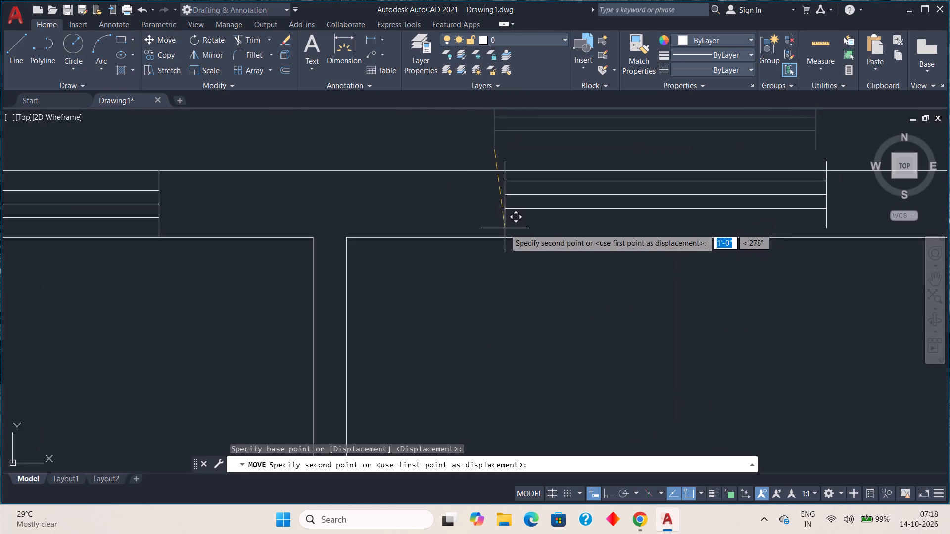
pyautogui.click(606, 495)
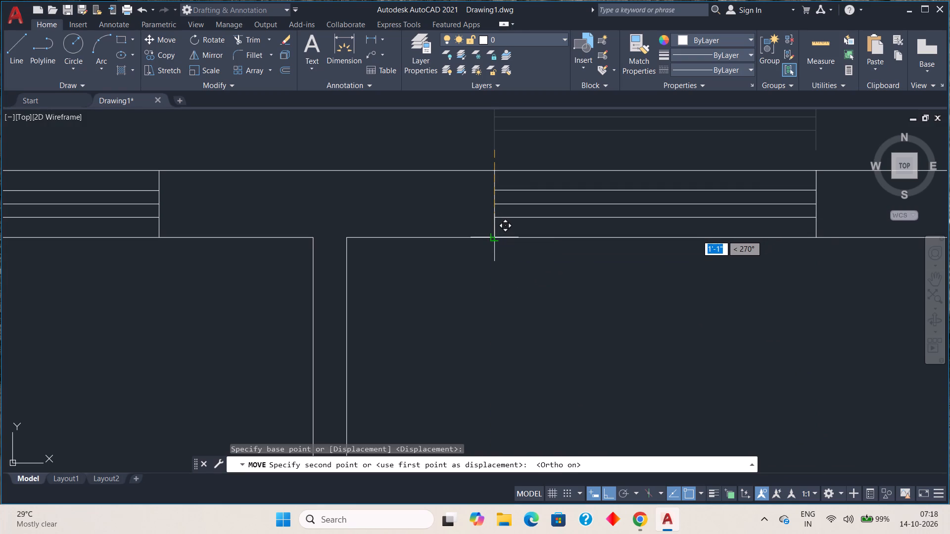
pyautogui.click(495, 235)
pyautogui.press('Escape')
# Rotate the horizontal window copy outside the left exterior wall 90° about its lower-left corner so it stands vertical.
pyautogui.scroll(-2, 568, 300)
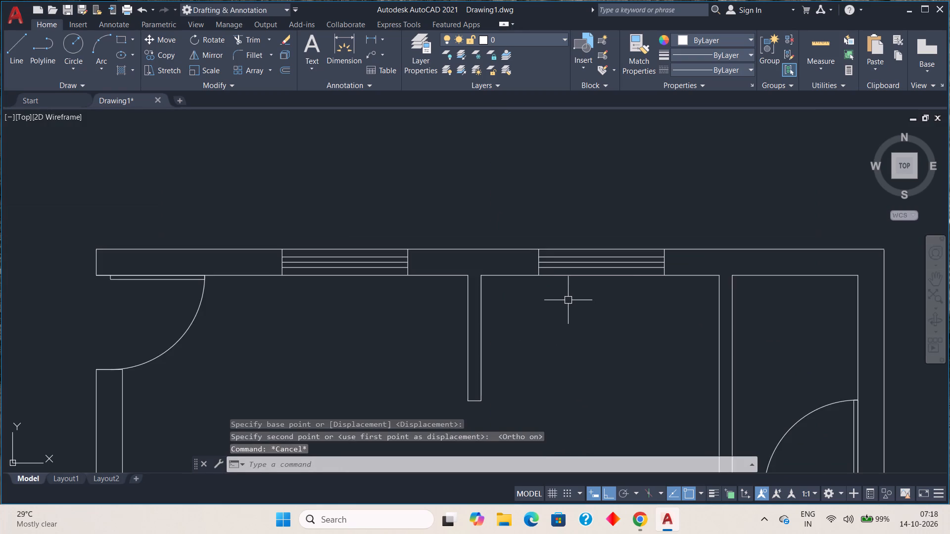
pyautogui.scroll(-1, 580, 313)
pyautogui.moveTo(598, 329); pyautogui.dragTo(509, 149, button='middle')
pyautogui.moveTo(465, 240); pyautogui.dragTo(531, 163, button='middle')
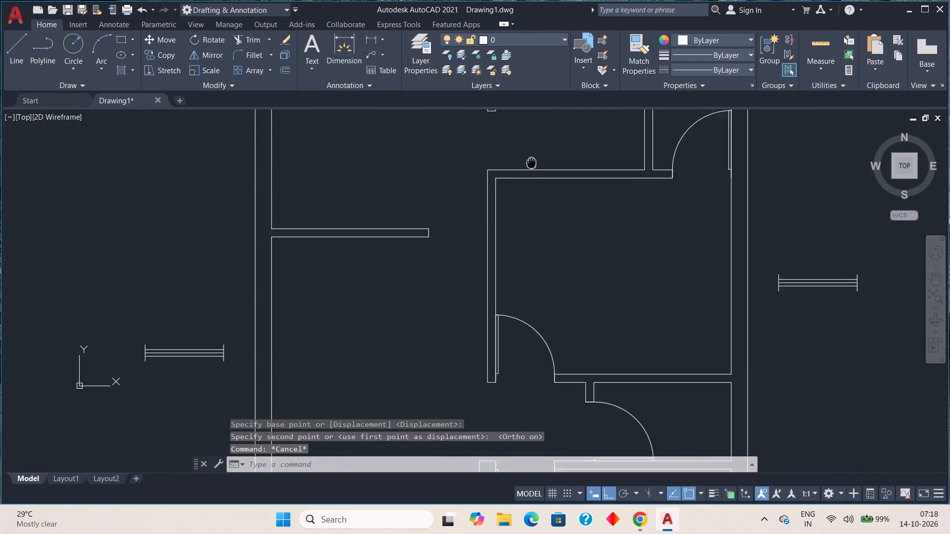
pyautogui.moveTo(531, 163); pyautogui.dragTo(534, 153, button='middle')
pyautogui.moveTo(470, 269); pyautogui.dragTo(503, 110, button='middle')
pyautogui.scroll(-1, 503, 109)
pyautogui.moveTo(451, 172); pyautogui.dragTo(452, 217, button='middle')
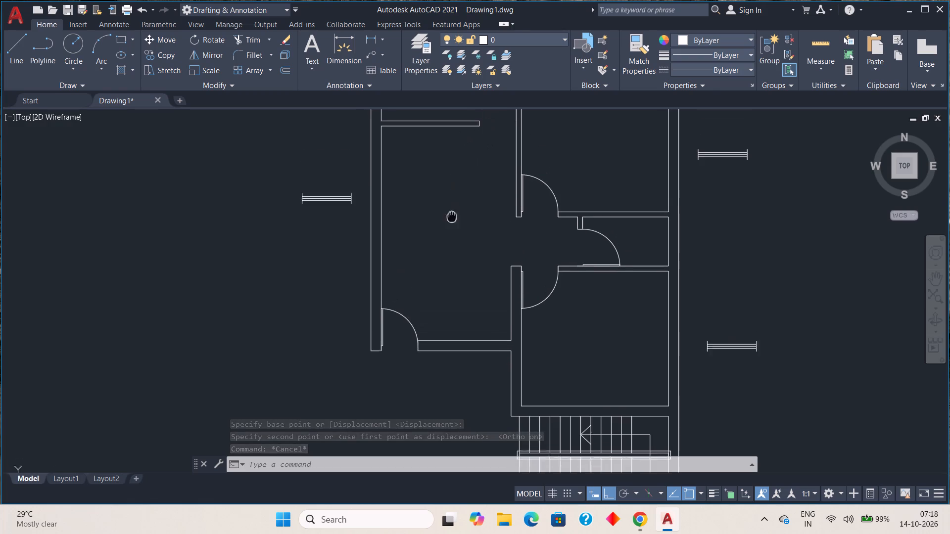
pyautogui.moveTo(452, 217); pyautogui.dragTo(451, 223, button='middle')
pyautogui.click(264, 196)
pyautogui.click(362, 229)
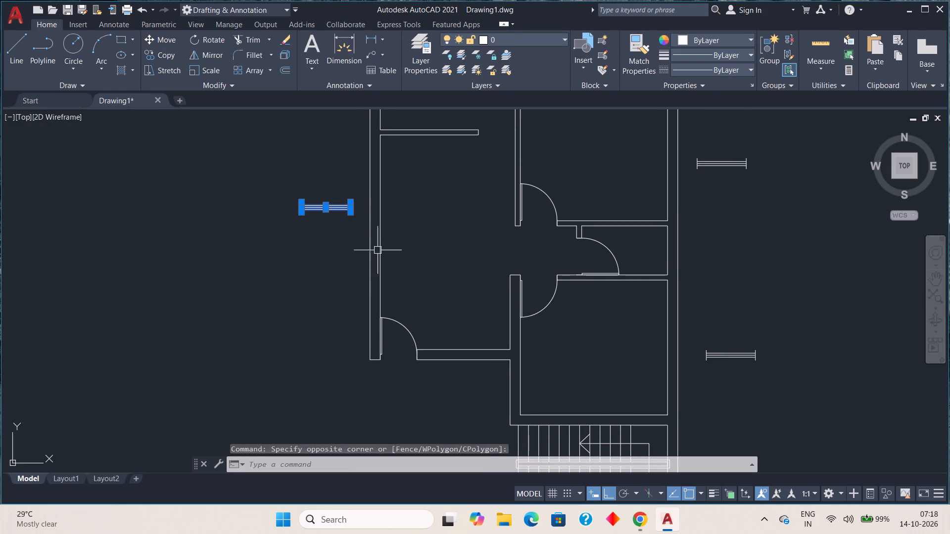
pyautogui.click(204, 42)
pyautogui.scroll(4, 292, 218)
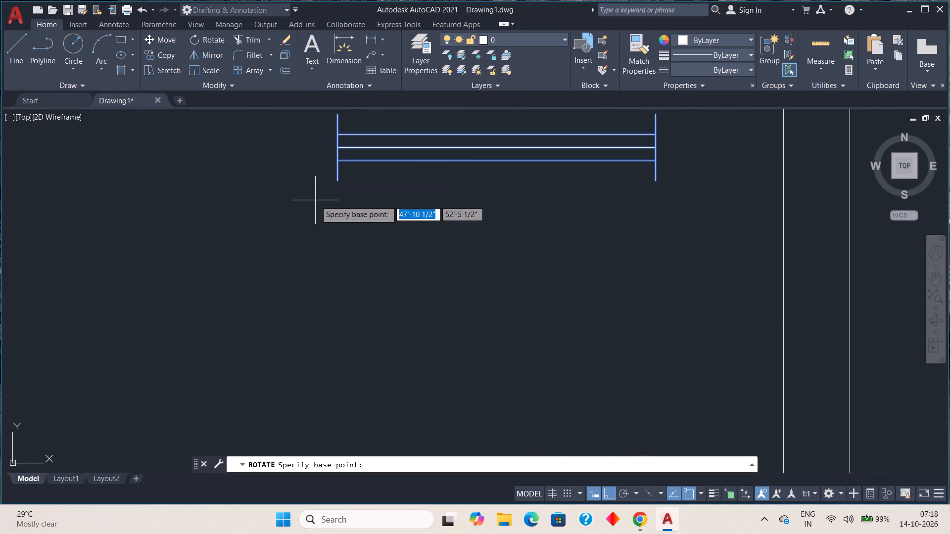
pyautogui.click(335, 179)
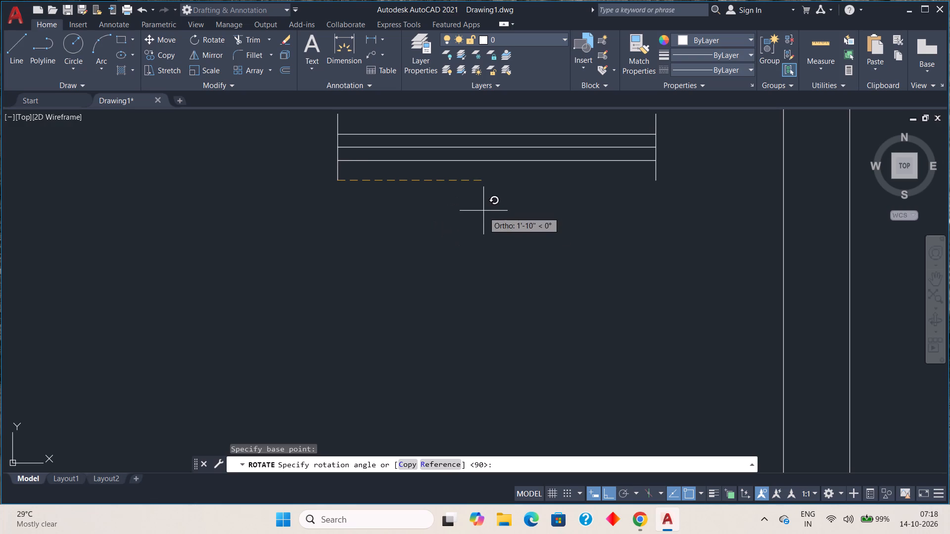
pyautogui.scroll(-1, 392, 165)
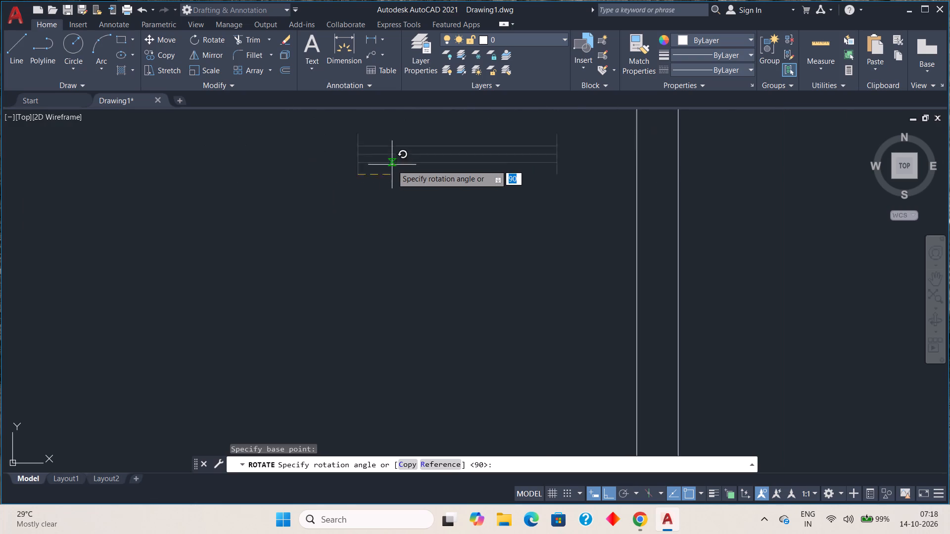
pyautogui.scroll(-2, 392, 165)
pyautogui.moveTo(389, 176); pyautogui.dragTo(381, 277, button='middle')
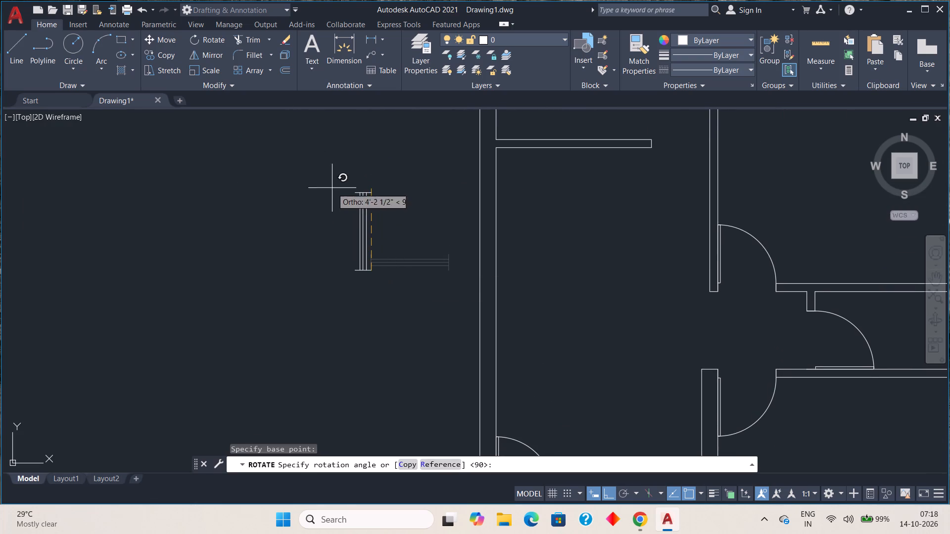
pyautogui.click(340, 172)
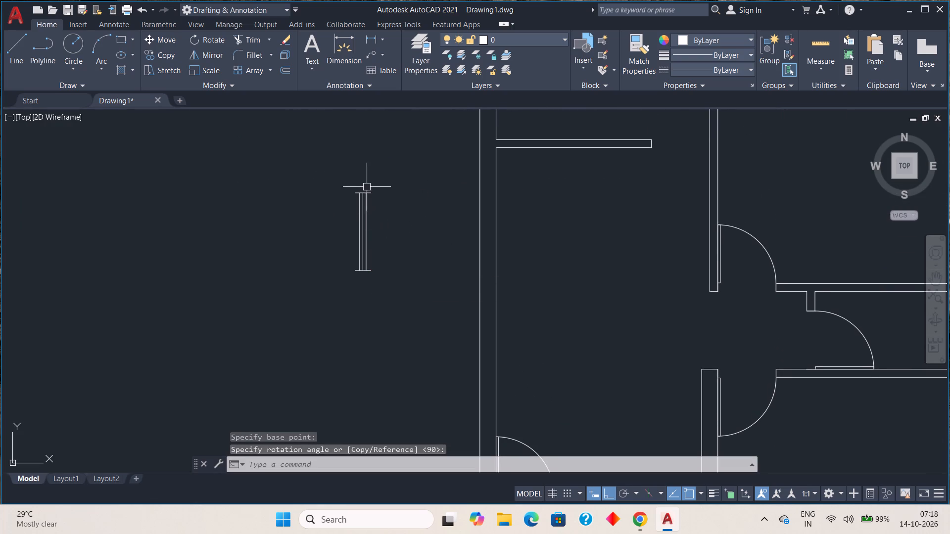
# Move the vertical window by its upper-right corner onto the left exterior wall's inner line, below the partition wall, with Ortho off.
pyautogui.click(367, 195)
pyautogui.press('Escape')
pyautogui.click(319, 183)
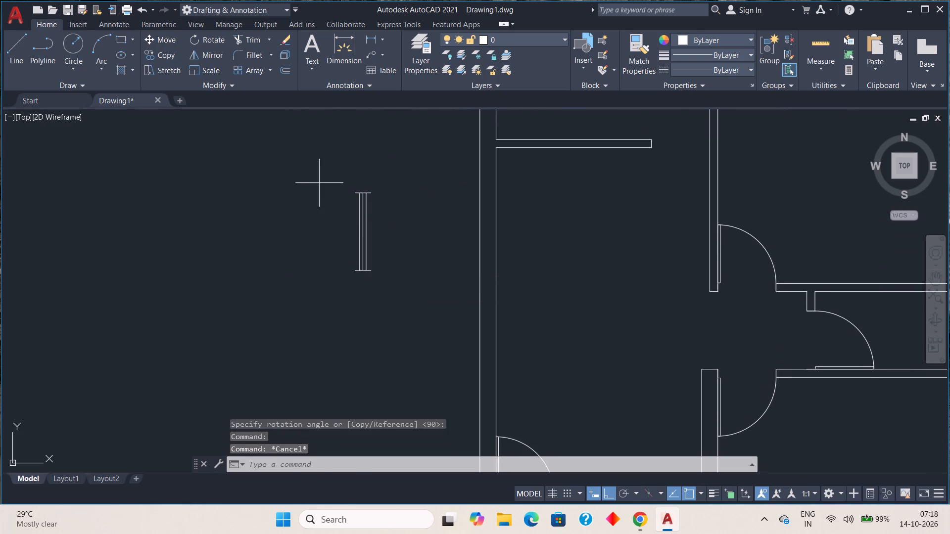
pyautogui.moveTo(382, 266); pyautogui.dragTo(383, 270)
pyautogui.press('Escape')
pyautogui.moveTo(276, 130); pyautogui.dragTo(282, 140)
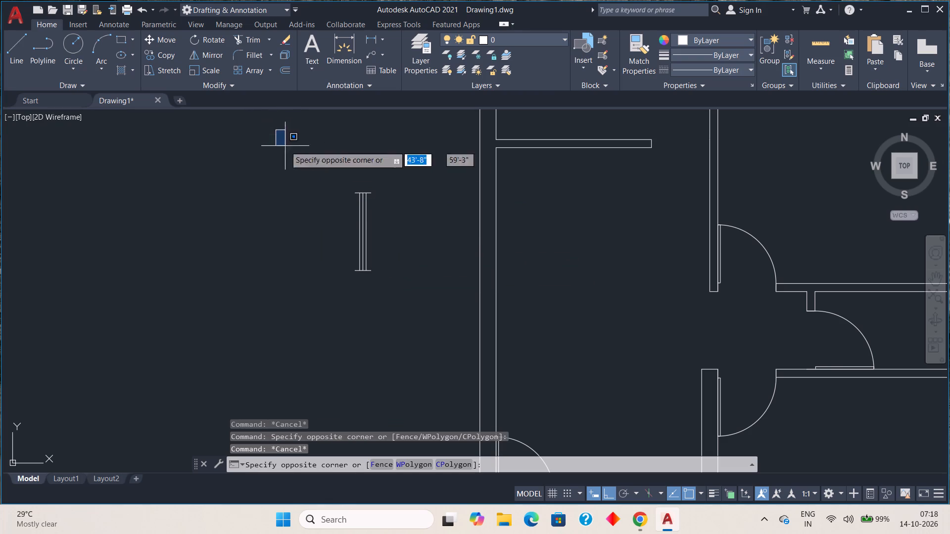
pyautogui.click(393, 307)
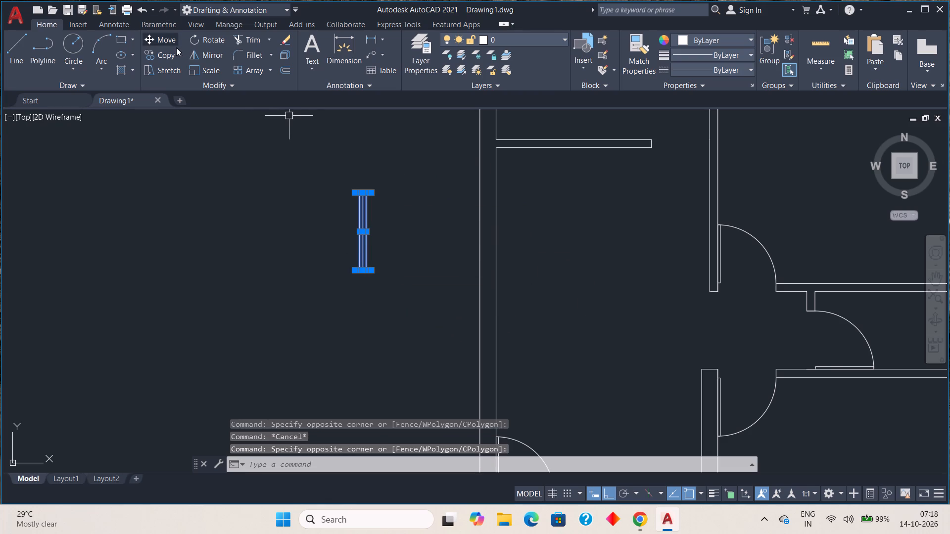
pyautogui.click(163, 38)
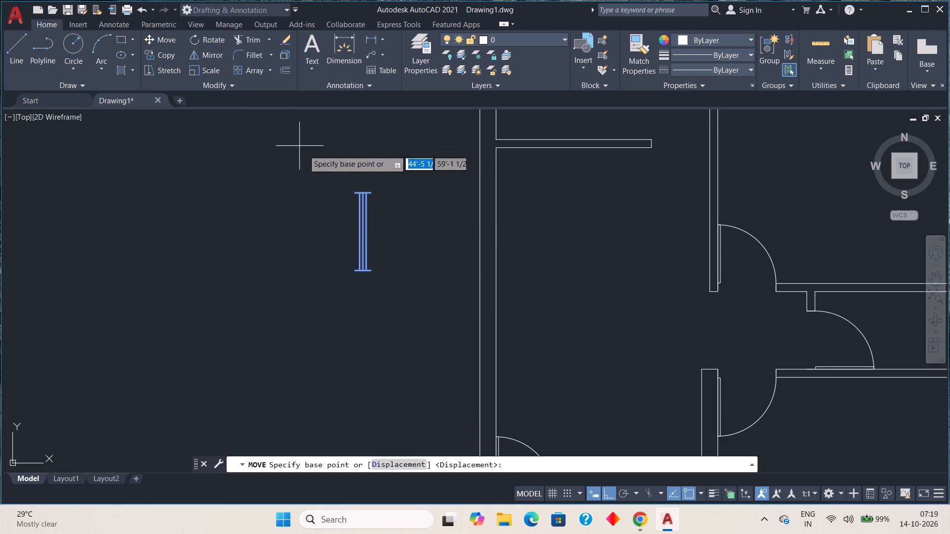
pyautogui.scroll(2, 356, 195)
pyautogui.click(392, 189)
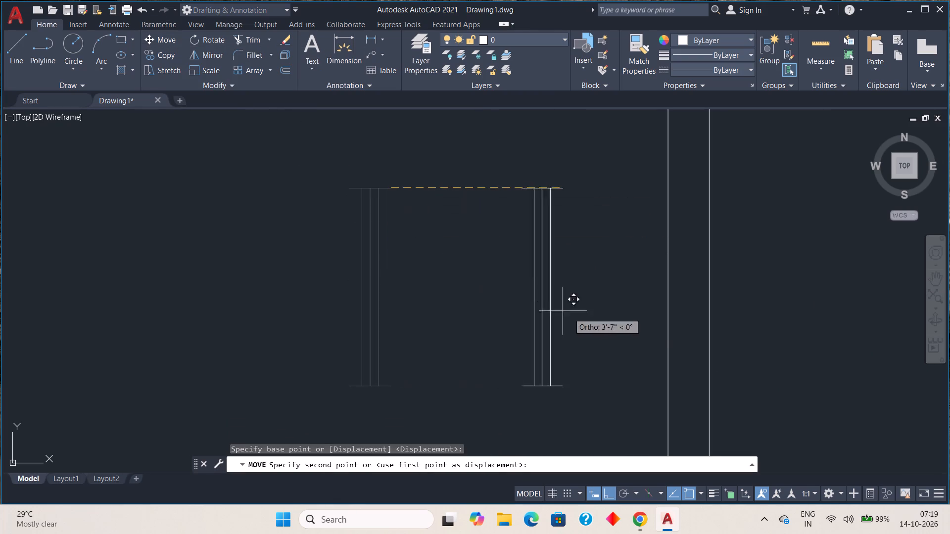
pyautogui.scroll(-1, 603, 321)
pyautogui.click(611, 487)
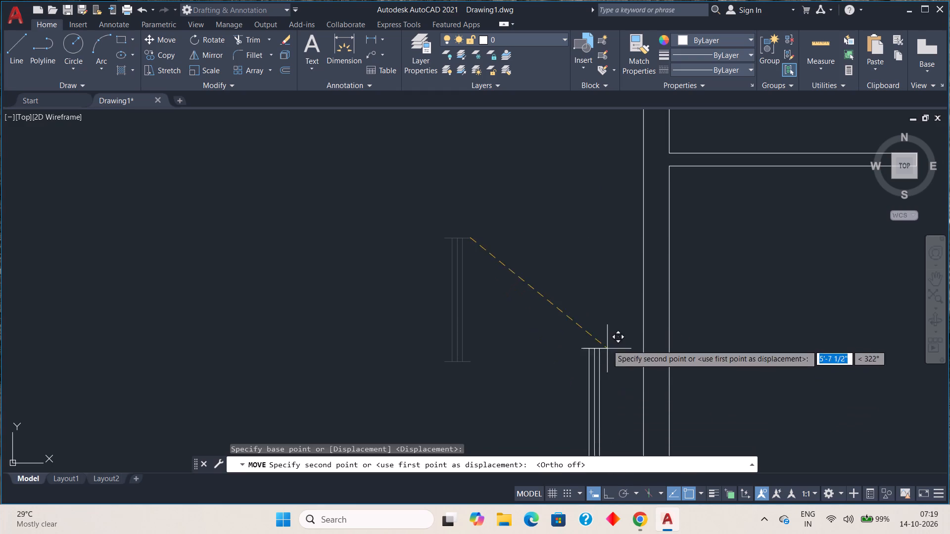
pyautogui.moveTo(590, 323); pyautogui.dragTo(272, 168, button='middle')
pyautogui.scroll(-2, 329, 188)
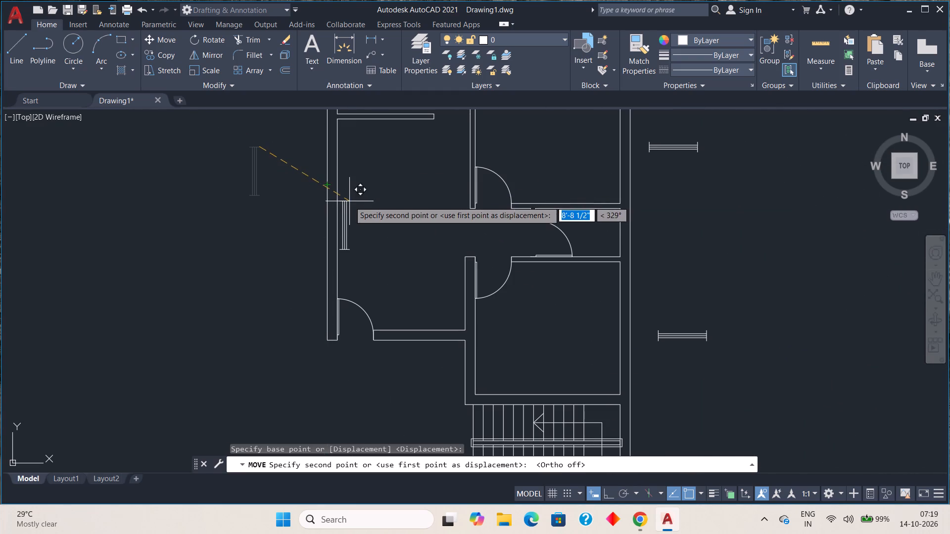
pyautogui.scroll(2, 343, 193)
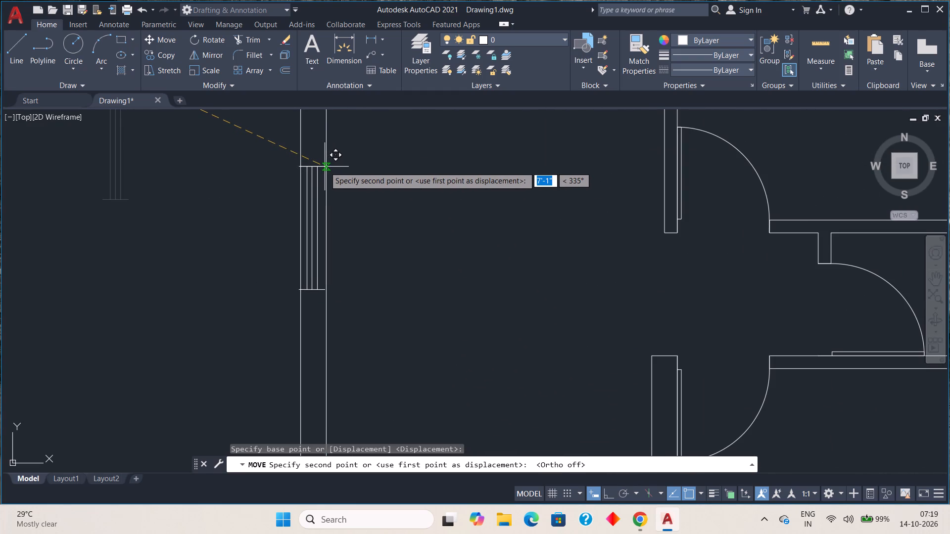
pyautogui.scroll(4, 327, 166)
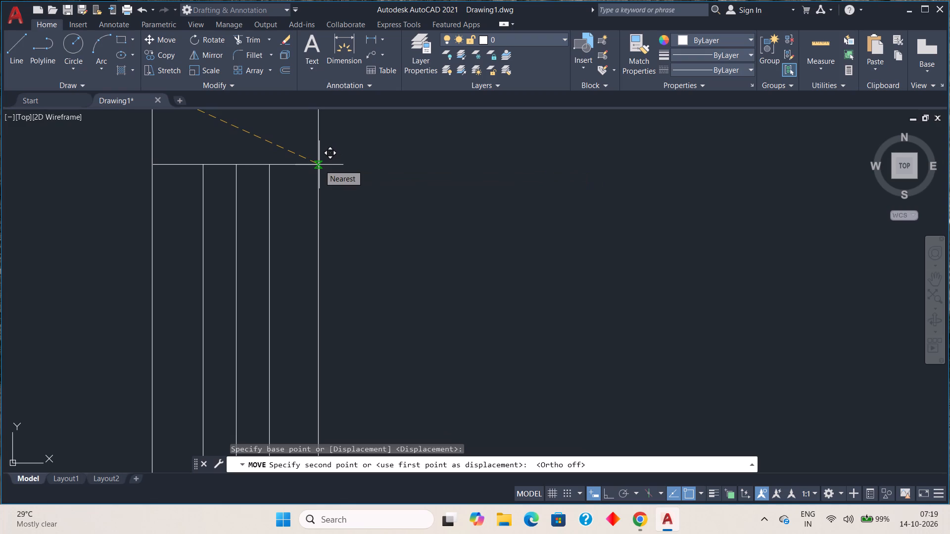
pyautogui.click(319, 165)
# Rotate the window copy outside the right exterior wall, beside the lower room, to vertical (270°) about its lower-right corner, with Ortho on.
pyautogui.scroll(-4, 347, 173)
pyautogui.scroll(-3, 394, 212)
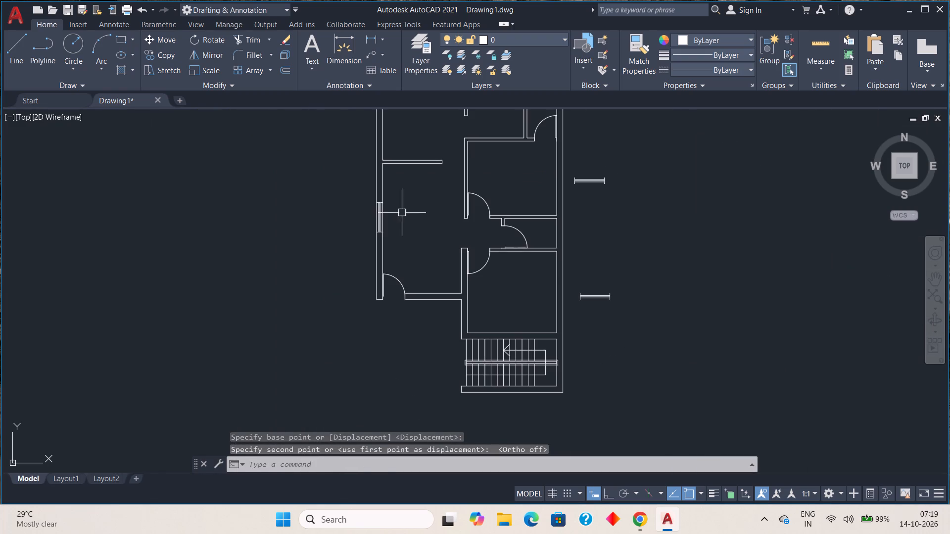
pyautogui.moveTo(427, 213); pyautogui.dragTo(265, 322, button='middle')
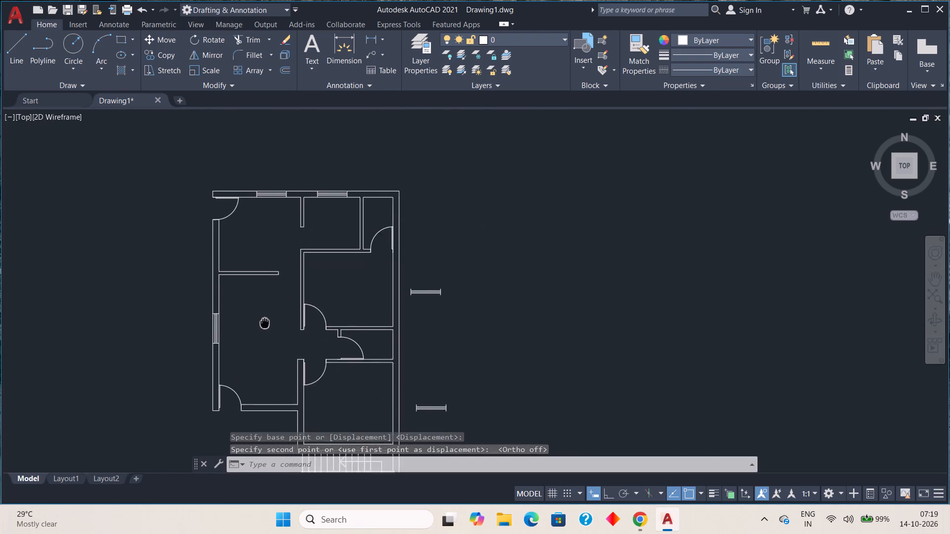
pyautogui.moveTo(265, 322); pyautogui.dragTo(270, 298, button='middle')
pyautogui.moveTo(368, 321); pyautogui.dragTo(202, 212, button='middle')
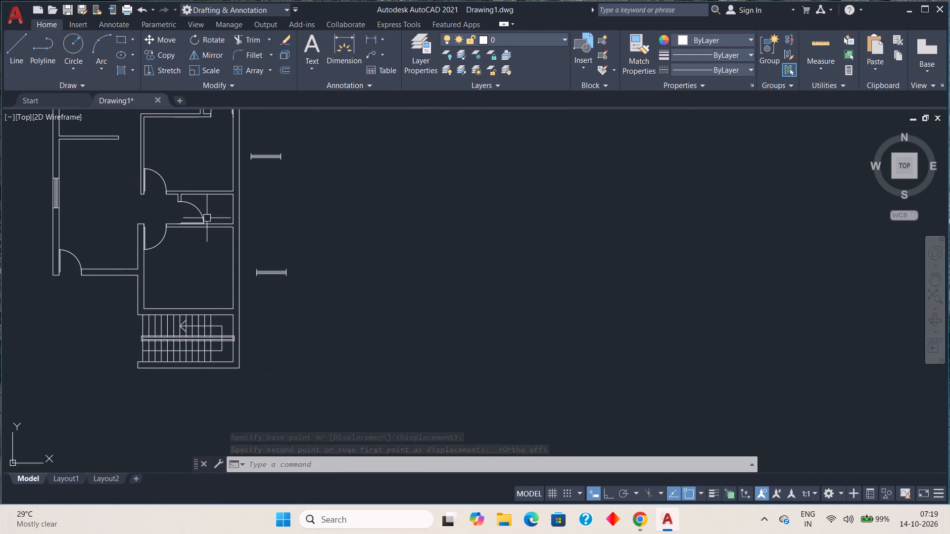
pyautogui.moveTo(245, 256); pyautogui.dragTo(250, 264)
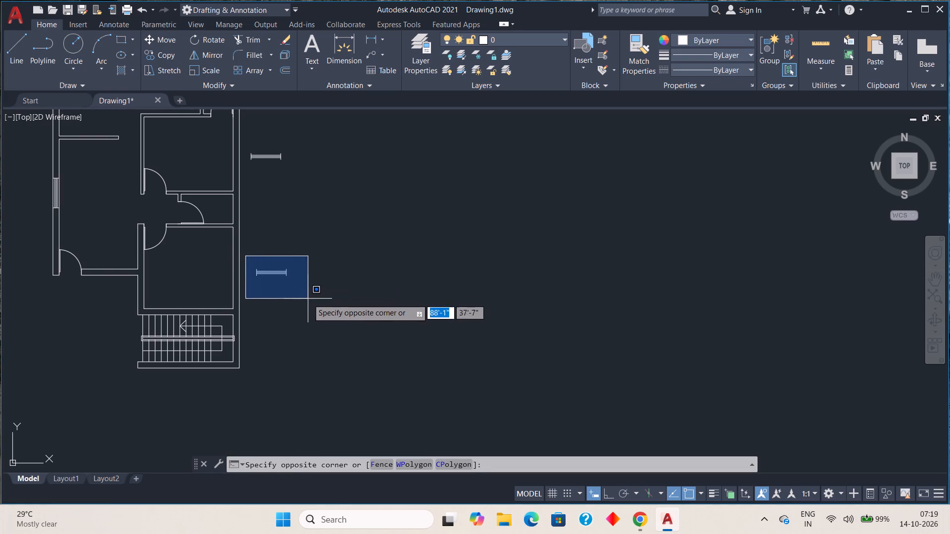
pyautogui.click(308, 299)
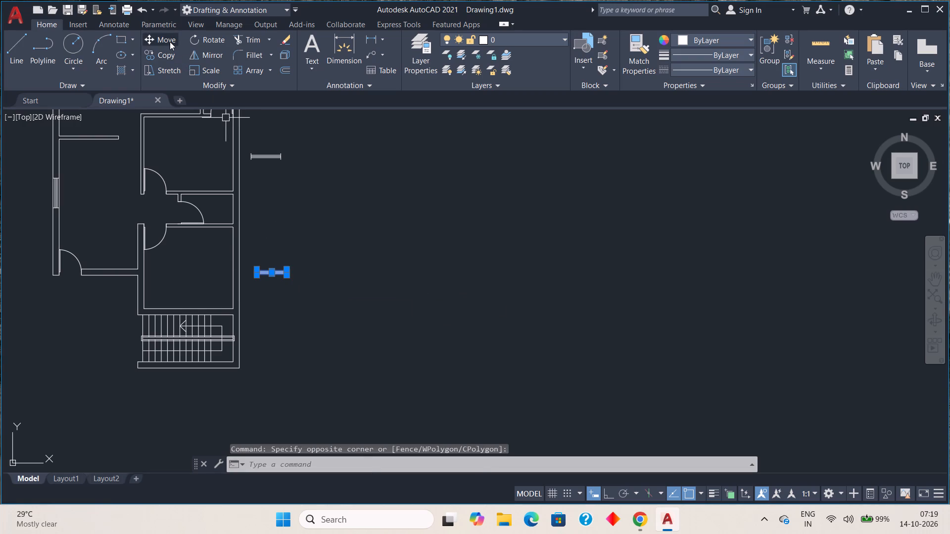
pyautogui.click(205, 40)
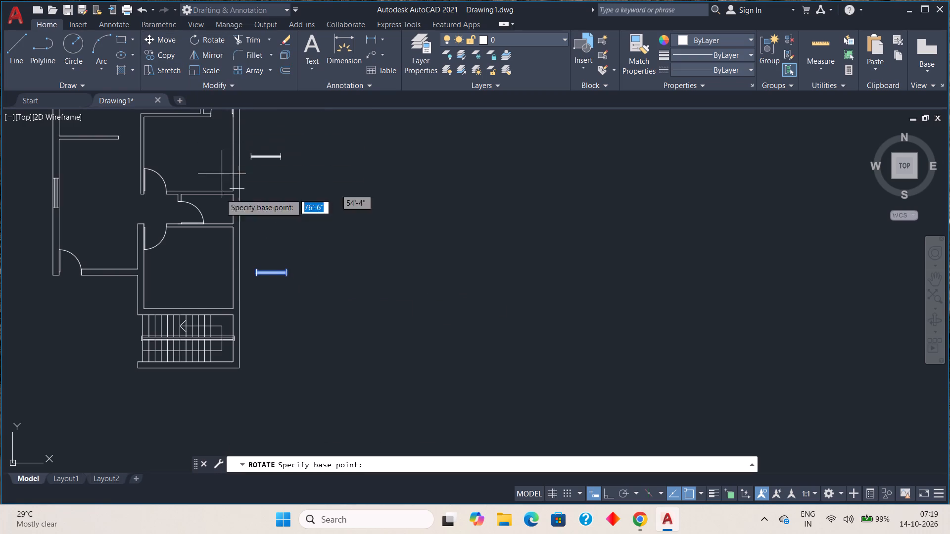
pyautogui.scroll(4, 291, 291)
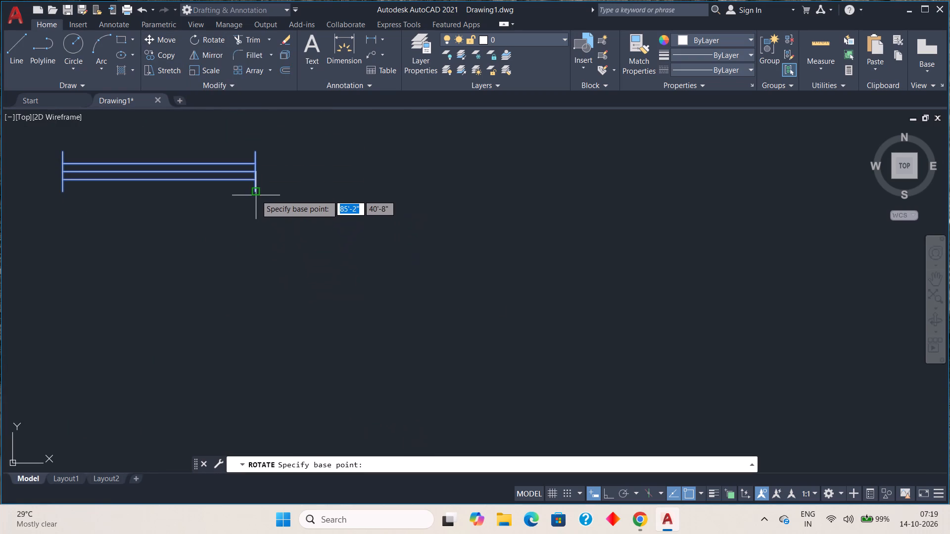
pyautogui.click(256, 195)
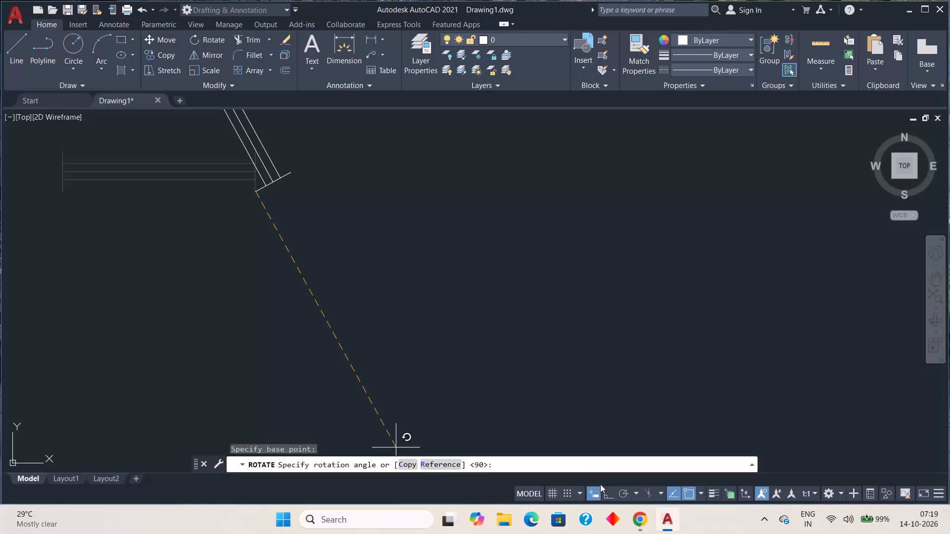
pyautogui.click(606, 493)
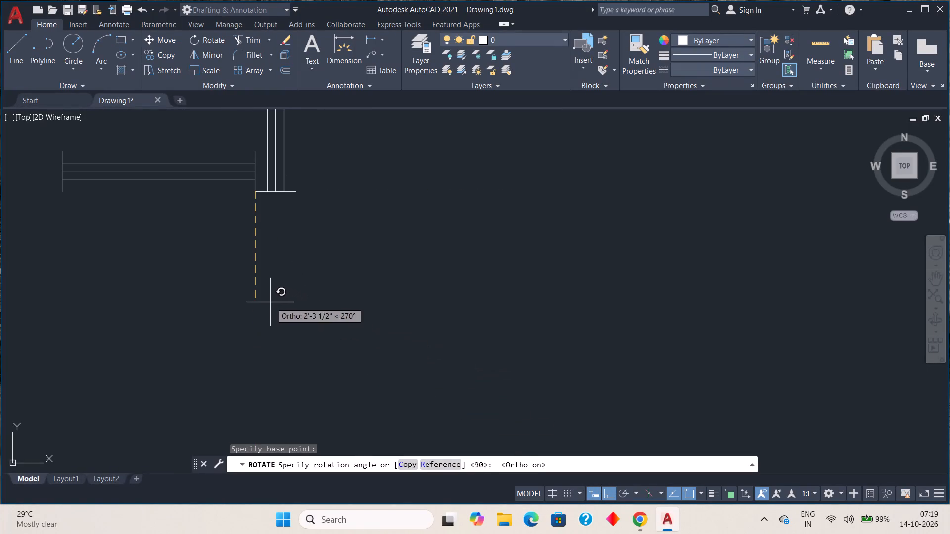
pyautogui.click(264, 298)
# Move that vertical window by its upper-left corner horizontally about 7' into the right exterior wall, onto the lower room's inner wall line.
pyautogui.scroll(-3, 277, 229)
pyautogui.moveTo(314, 198); pyautogui.dragTo(473, 271, button='middle')
pyautogui.click(414, 234)
pyautogui.click(470, 313)
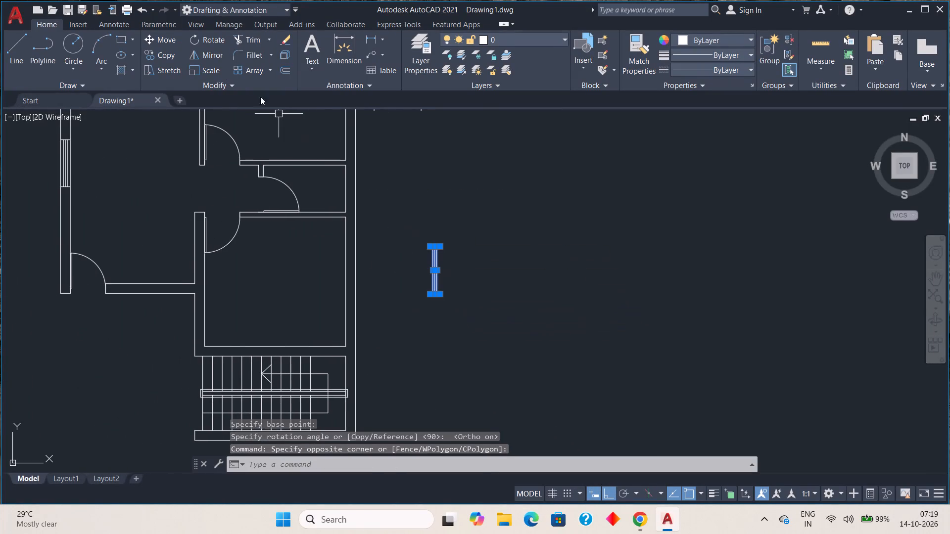
pyautogui.click(156, 42)
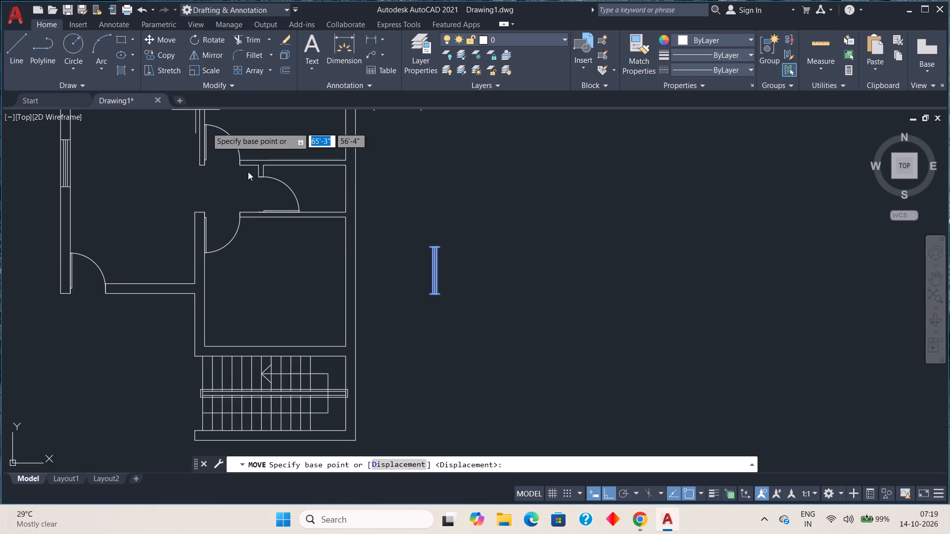
pyautogui.scroll(3, 405, 248)
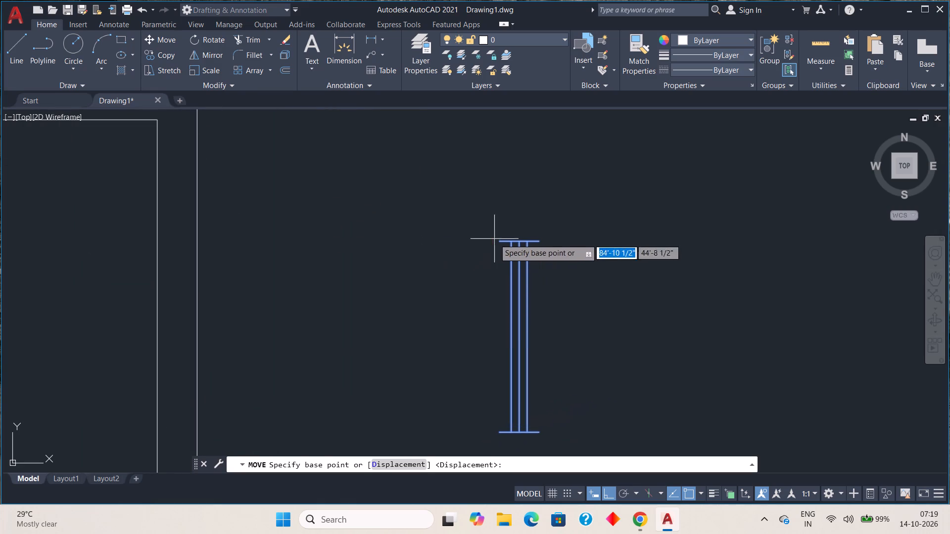
pyautogui.click(497, 241)
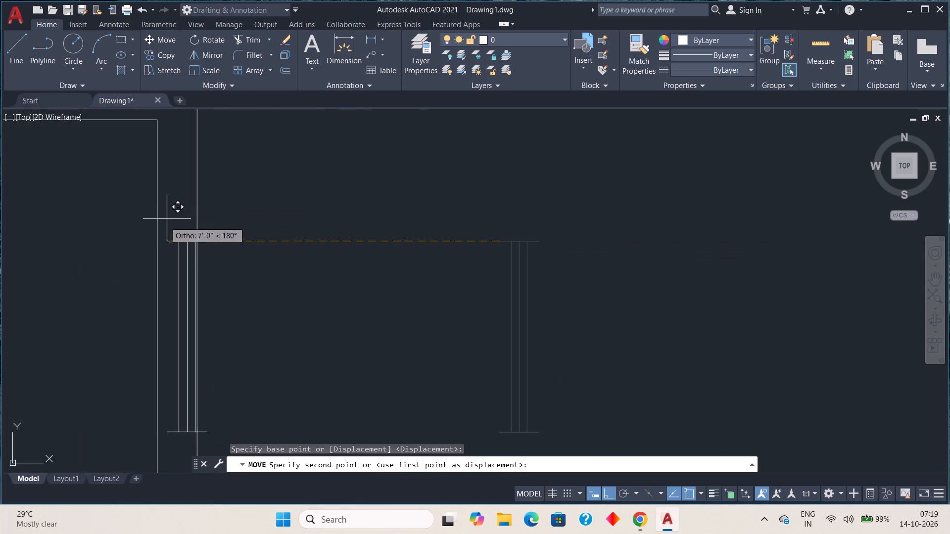
pyautogui.click(156, 240)
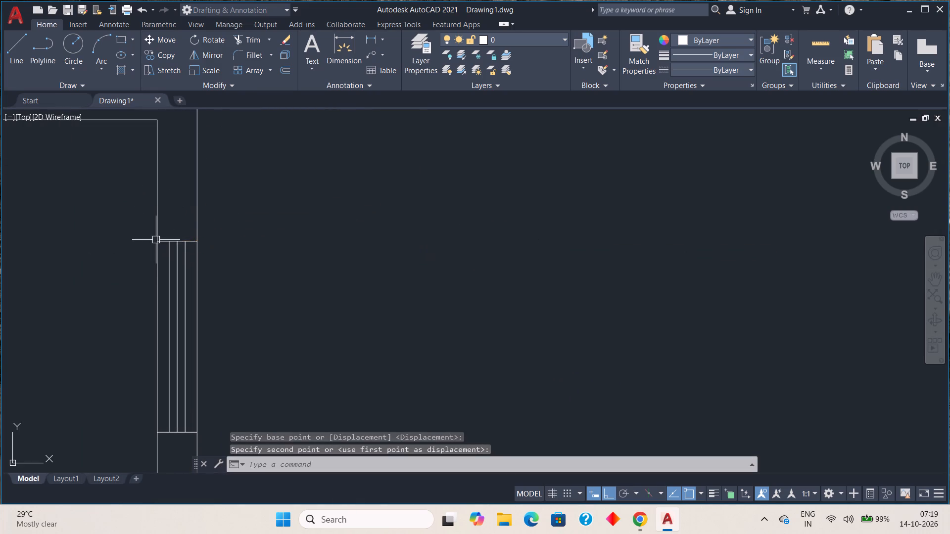
# Rotate the remaining horizontal window copy outside the right exterior wall to vertical (270°) about its lower-right corner.
pyautogui.scroll(-5, 252, 244)
pyautogui.moveTo(273, 237); pyautogui.dragTo(278, 255, button='middle')
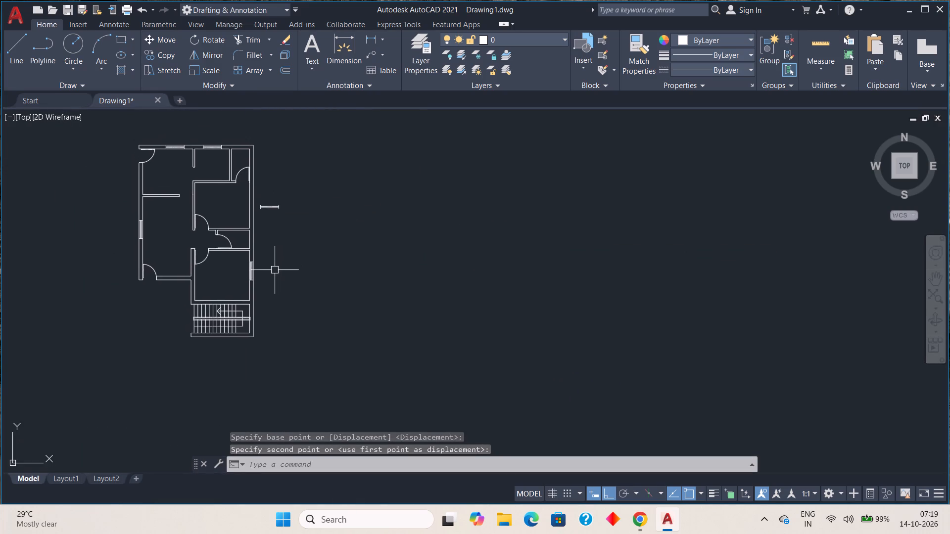
pyautogui.scroll(3, 274, 270)
pyautogui.scroll(-2, 244, 243)
pyautogui.moveTo(249, 229); pyautogui.dragTo(253, 326, button='middle')
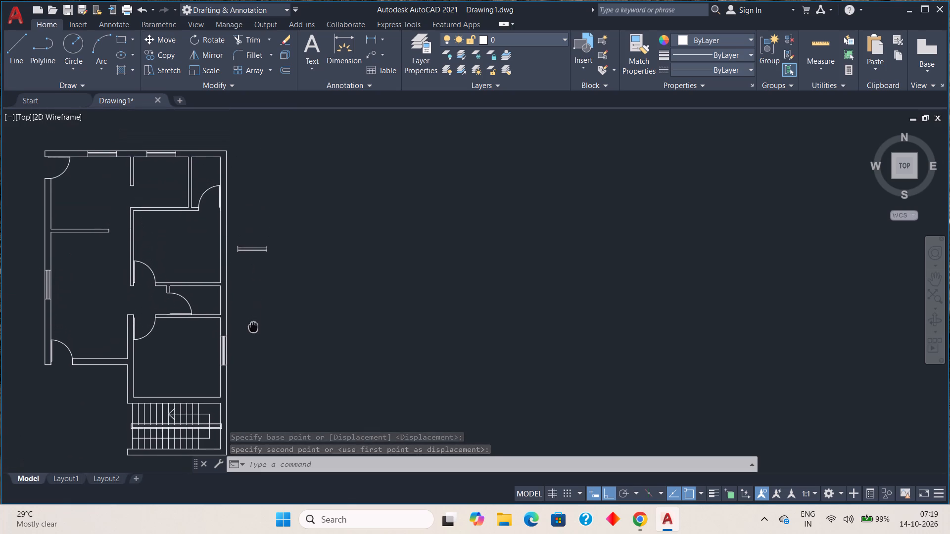
pyautogui.click(229, 238)
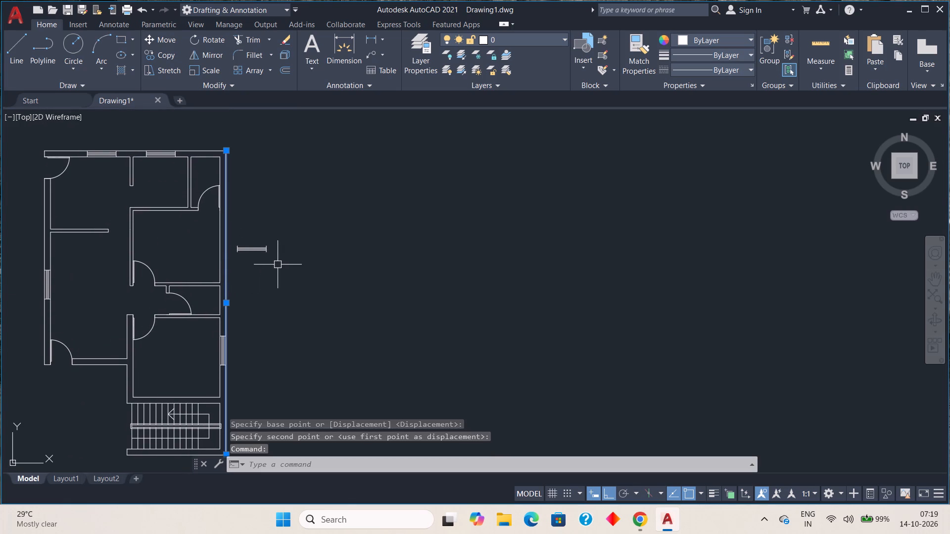
pyautogui.press('Escape')
pyautogui.press('Escape')
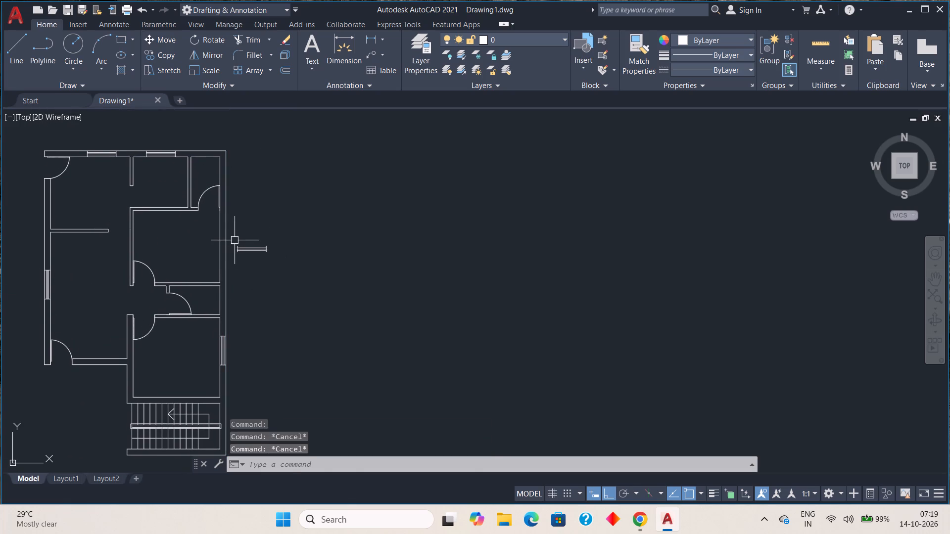
pyautogui.click(235, 240)
pyautogui.click(276, 264)
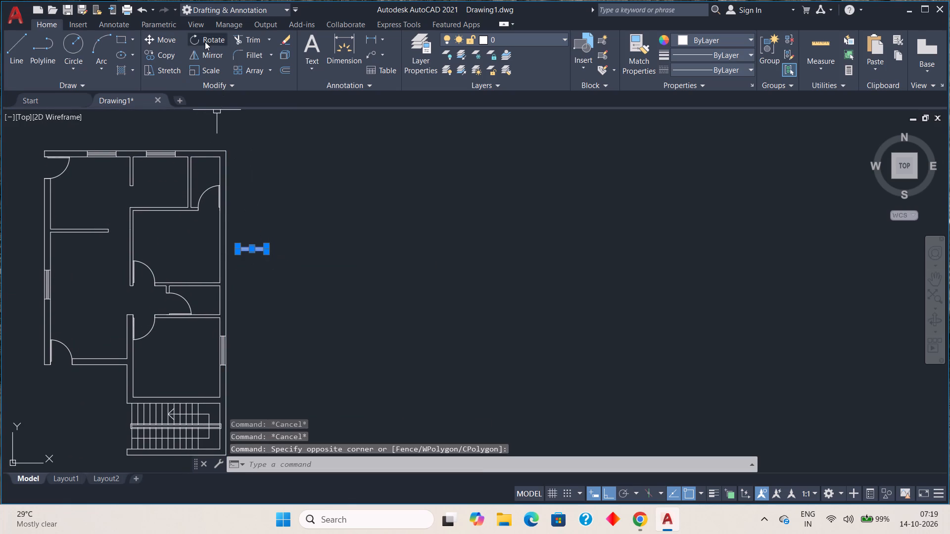
pyautogui.click(205, 42)
pyautogui.scroll(4, 258, 265)
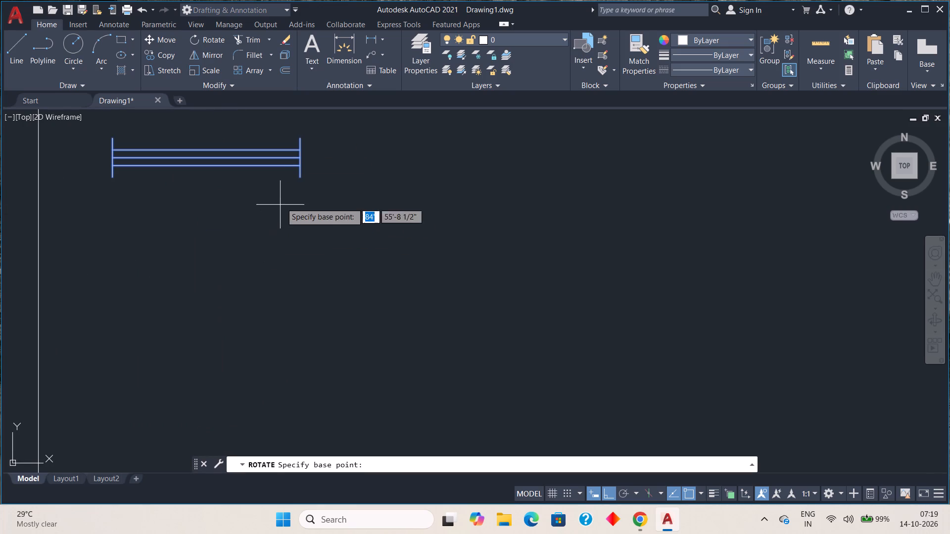
pyautogui.click(299, 176)
pyautogui.click(283, 246)
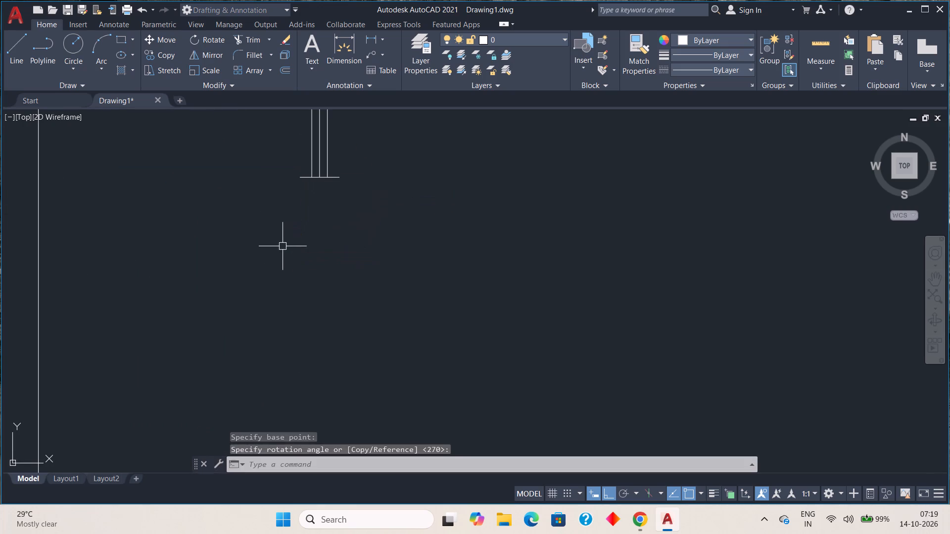
# Move that vertical window by its upper-left corner horizontally into the right exterior wall, onto the upper room's inner wall line.
pyautogui.scroll(-4, 308, 225)
pyautogui.moveTo(289, 176); pyautogui.dragTo(294, 192)
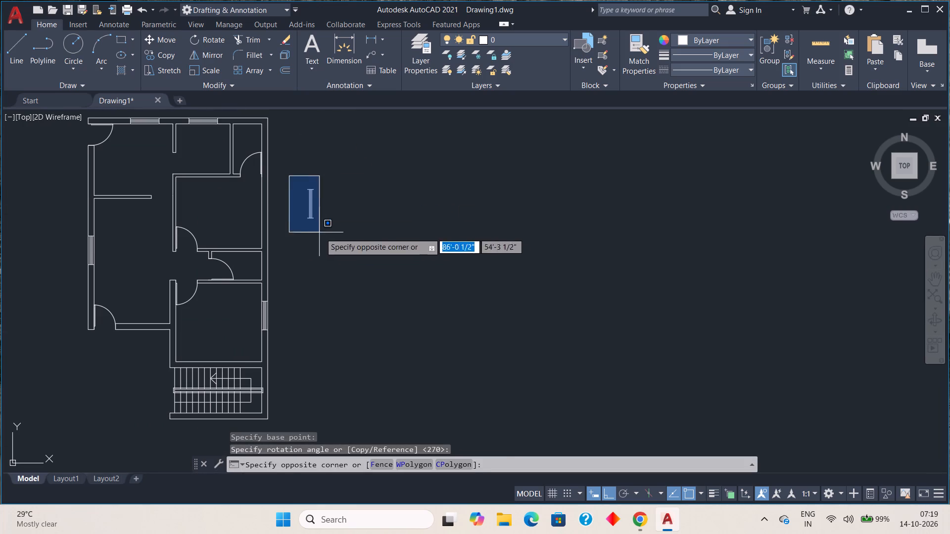
pyautogui.click(332, 238)
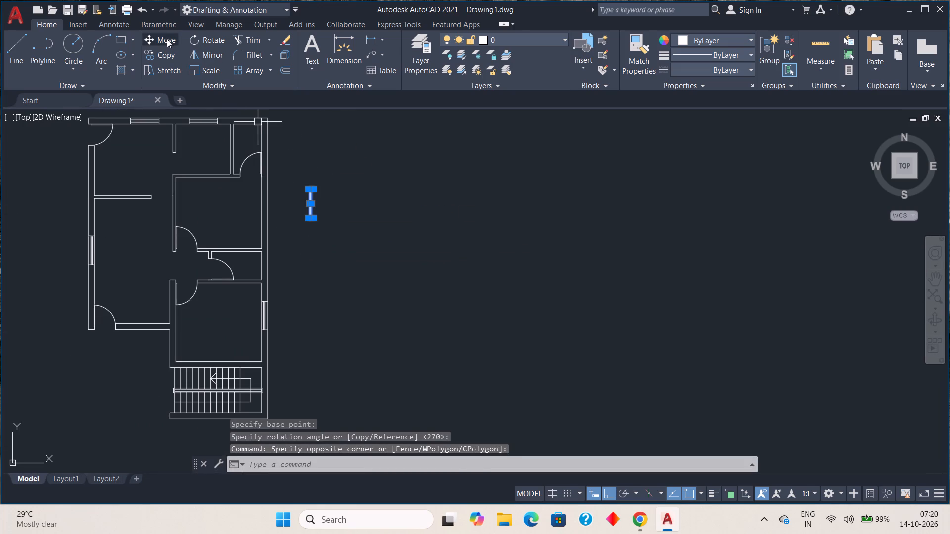
pyautogui.click(167, 41)
pyautogui.scroll(4, 299, 194)
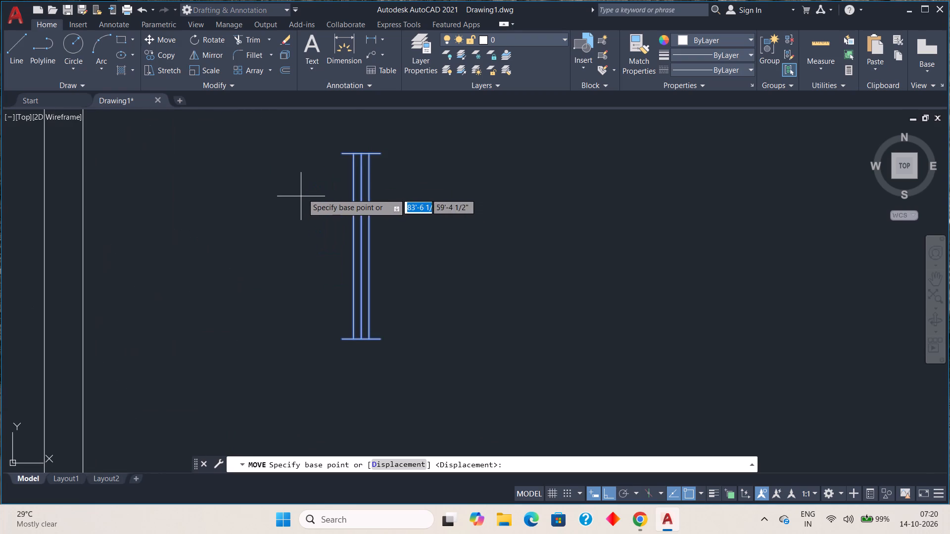
pyautogui.click(344, 154)
pyautogui.scroll(-1, 112, 152)
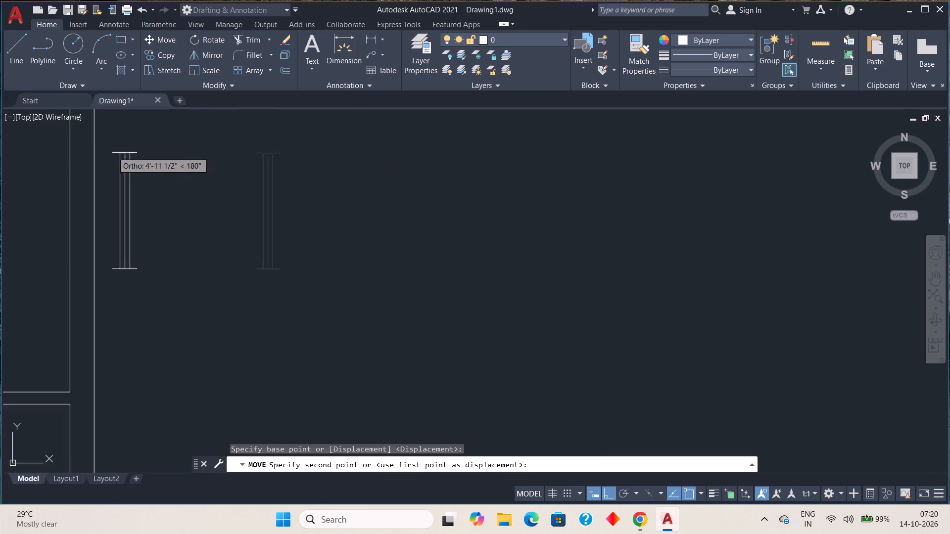
pyautogui.scroll(-3, 112, 152)
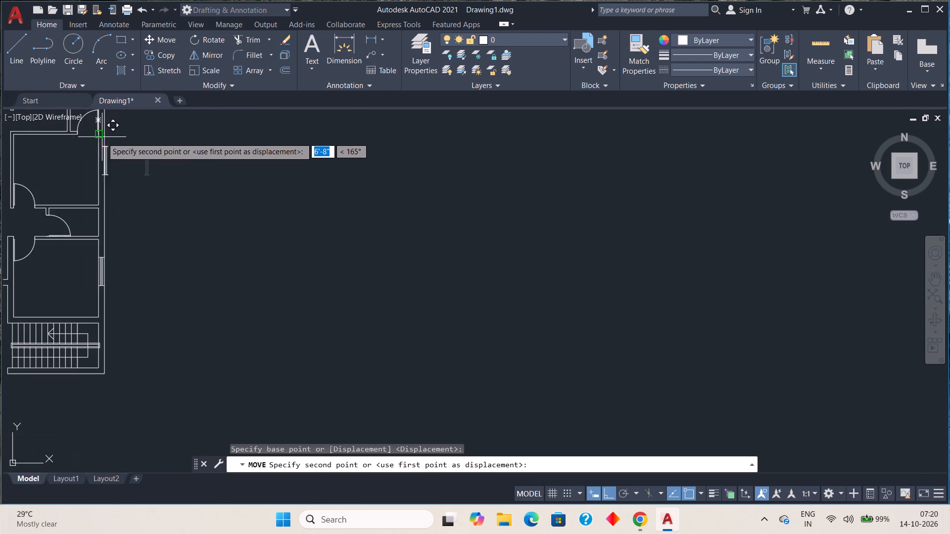
pyautogui.moveTo(105, 145); pyautogui.dragTo(137, 227, button='middle')
pyautogui.scroll(3, 139, 232)
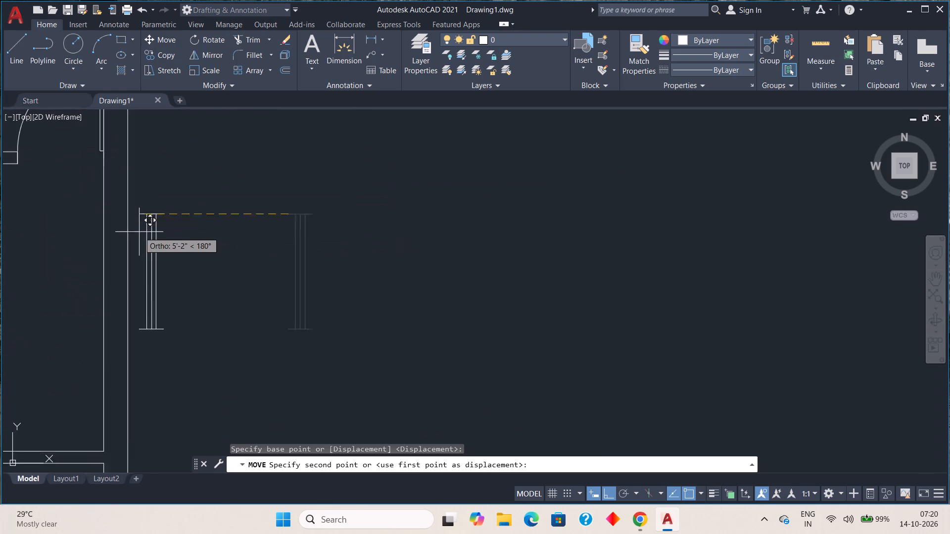
pyautogui.scroll(1, 139, 232)
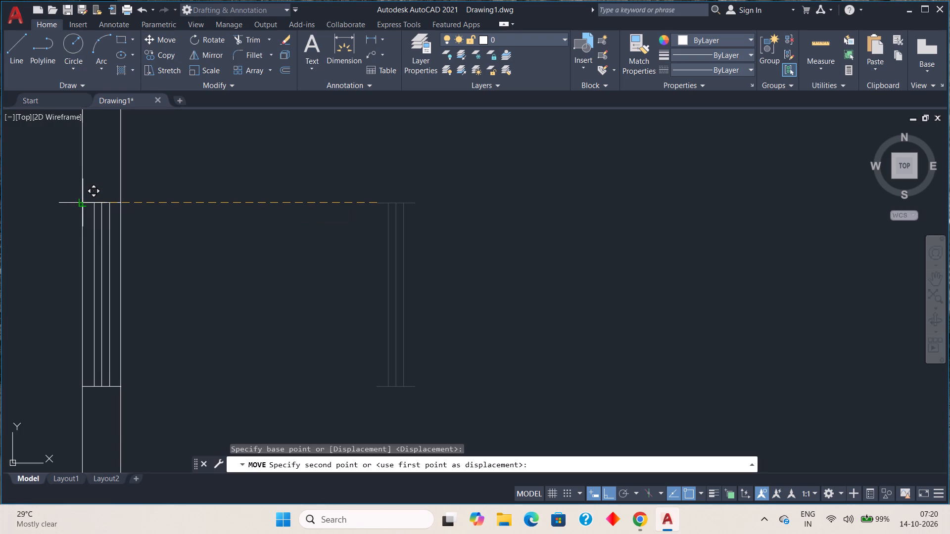
pyautogui.click(82, 201)
pyautogui.scroll(-4, 193, 209)
pyautogui.moveTo(202, 191); pyautogui.dragTo(223, 218, button='middle')
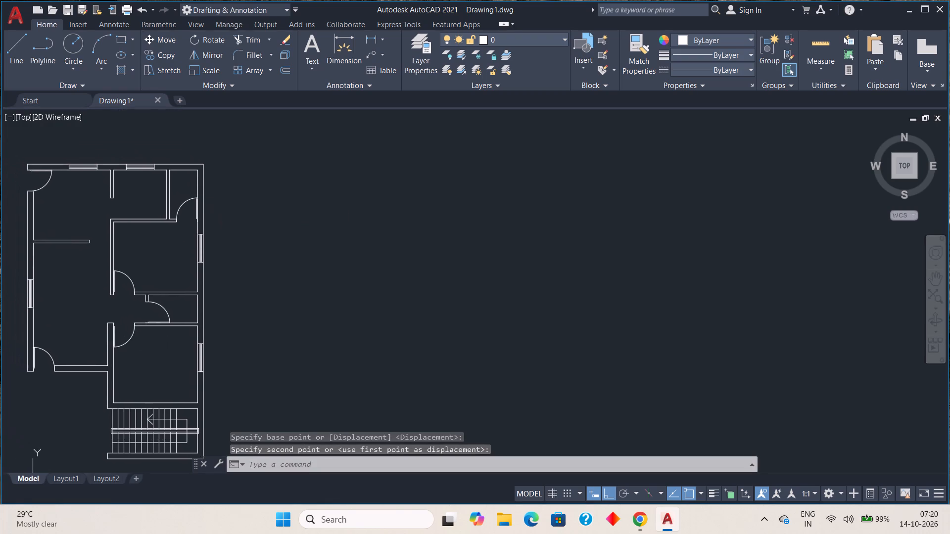
# Copy the lower room's right-wall window by its lower-left corner 10'-8 1/2" straight down into the exterior wall beside the staircase.
pyautogui.scroll(-1, 224, 218)
pyautogui.moveTo(227, 221); pyautogui.dragTo(223, 216, button='middle')
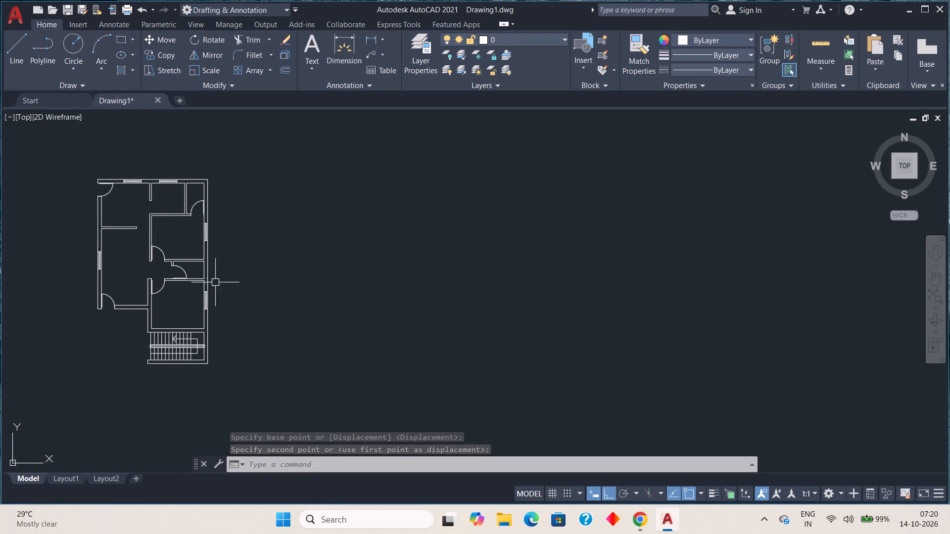
pyautogui.scroll(2, 209, 324)
pyautogui.moveTo(210, 310); pyautogui.dragTo(200, 199, button='middle')
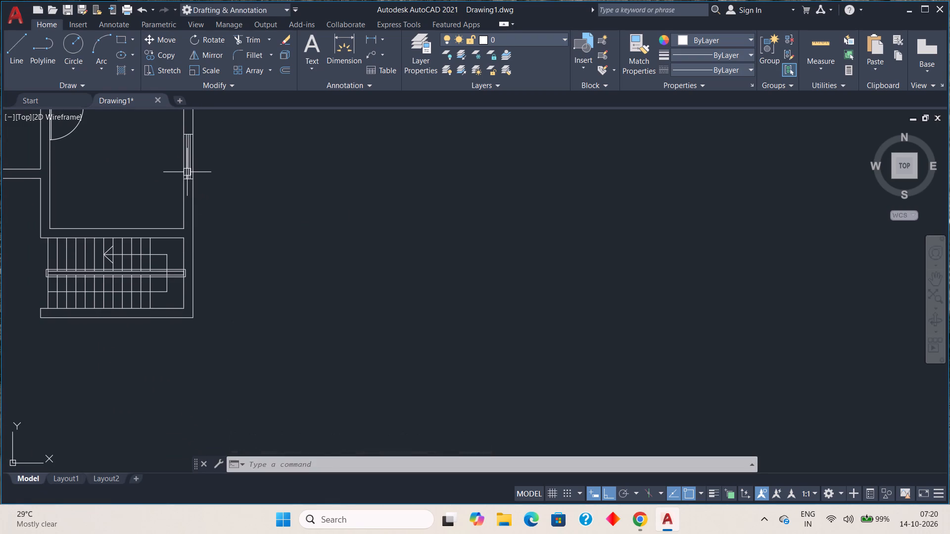
pyautogui.click(166, 127)
pyautogui.click(222, 184)
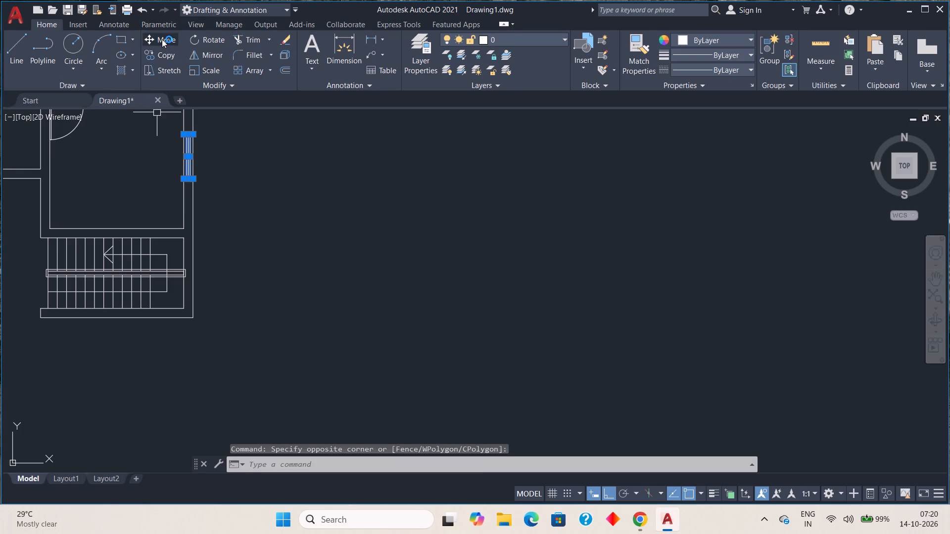
pyautogui.click(168, 58)
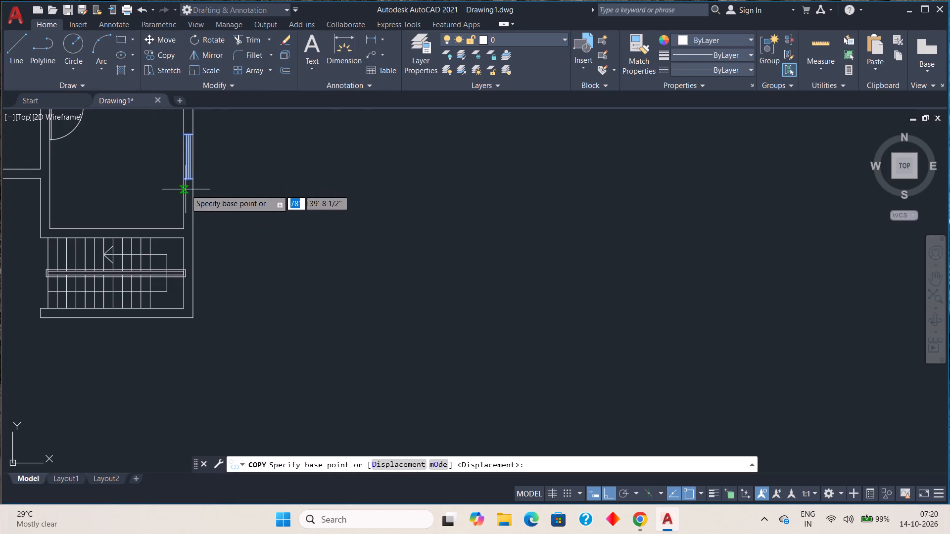
pyautogui.scroll(4, 186, 189)
pyautogui.click(167, 120)
pyautogui.scroll(-4, 195, 264)
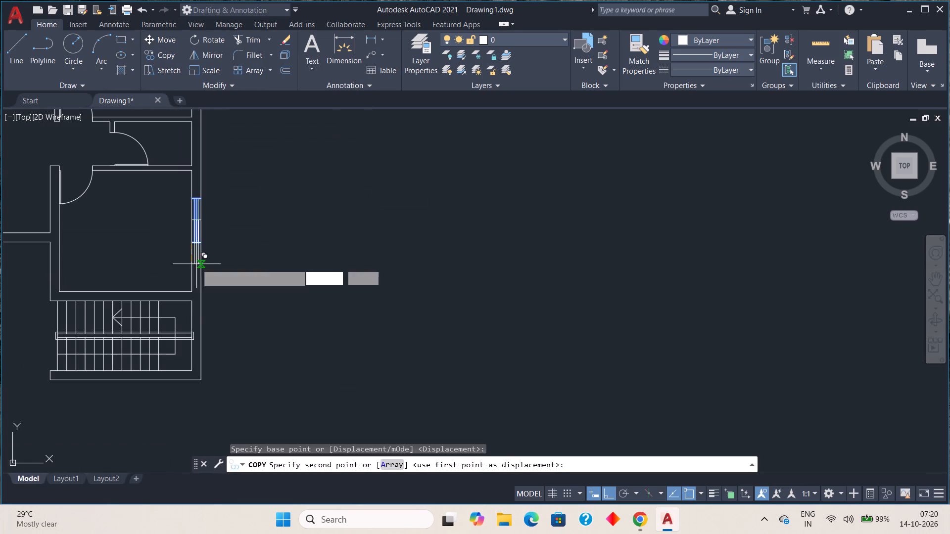
pyautogui.moveTo(198, 311); pyautogui.dragTo(190, 202, button='middle')
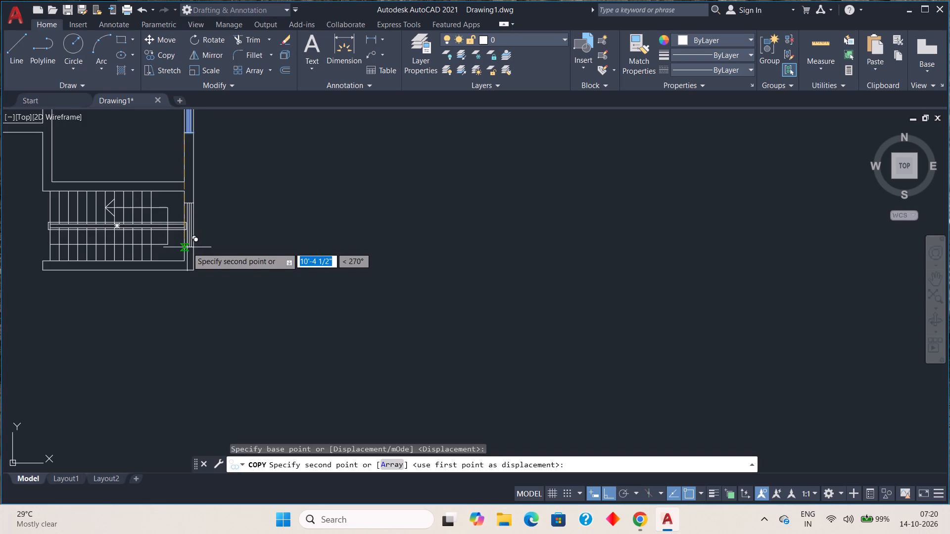
pyautogui.scroll(4, 187, 247)
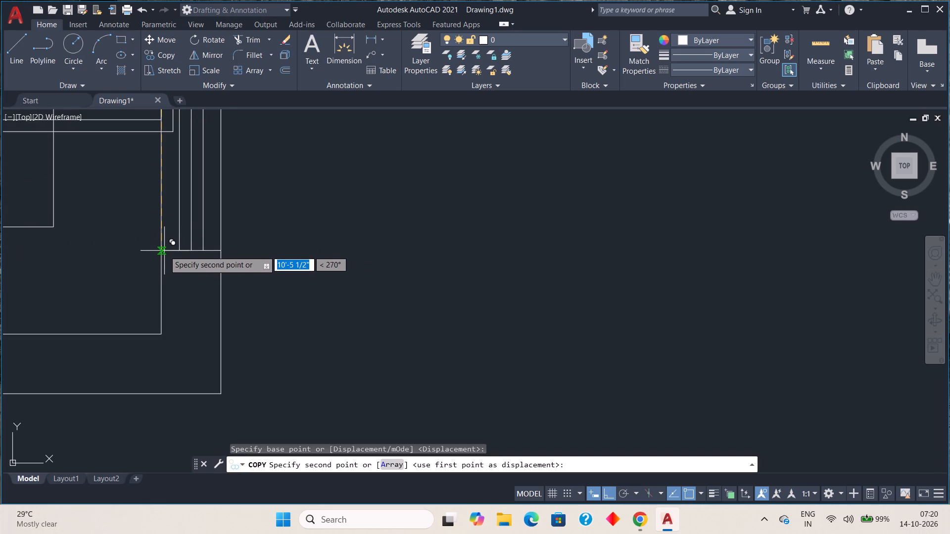
pyautogui.scroll(-2, 163, 259)
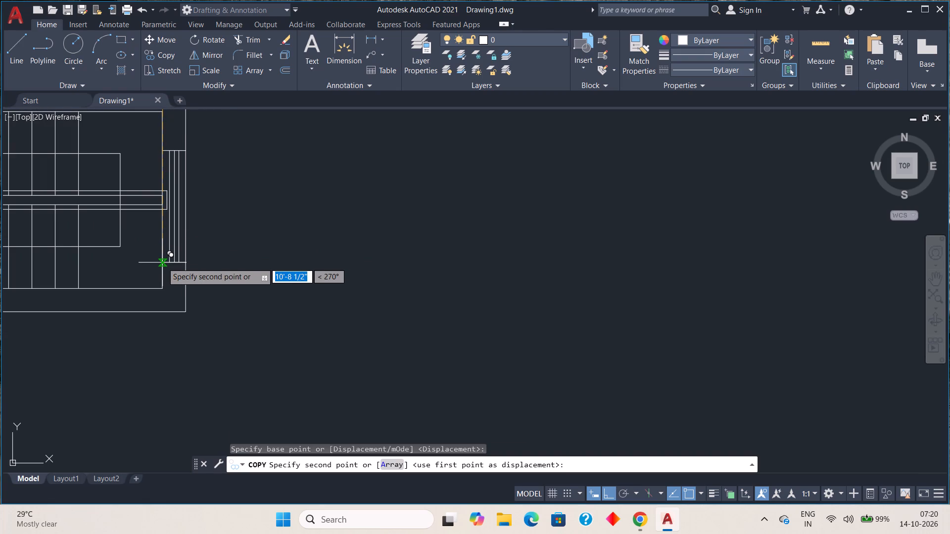
pyautogui.click(162, 263)
pyautogui.scroll(-4, 216, 252)
pyautogui.press('Escape')
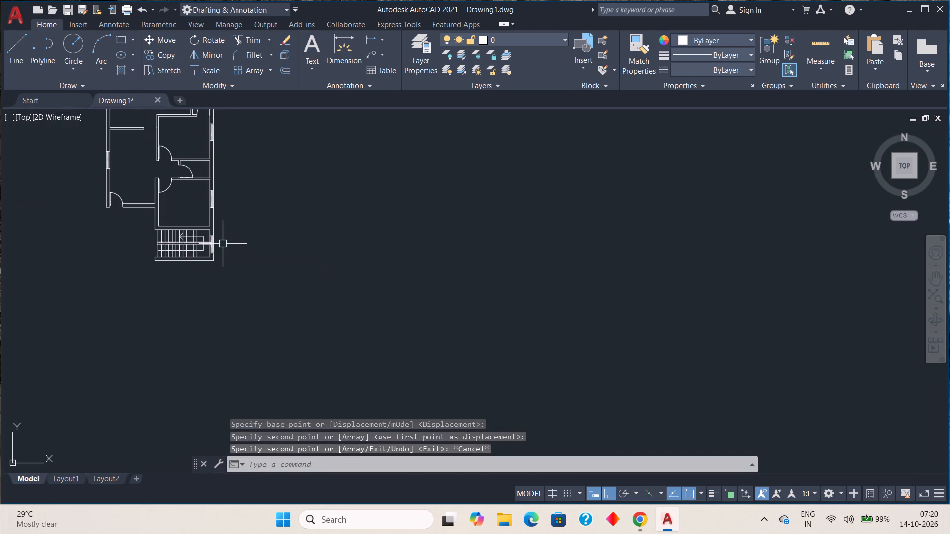
# Stretch the upper ends of both inner side-wall lines of the small top-right room up to the exterior wall's outer line.
pyautogui.scroll(-2, 221, 226)
pyautogui.moveTo(227, 181); pyautogui.dragTo(230, 263, button='middle')
pyautogui.scroll(4, 210, 246)
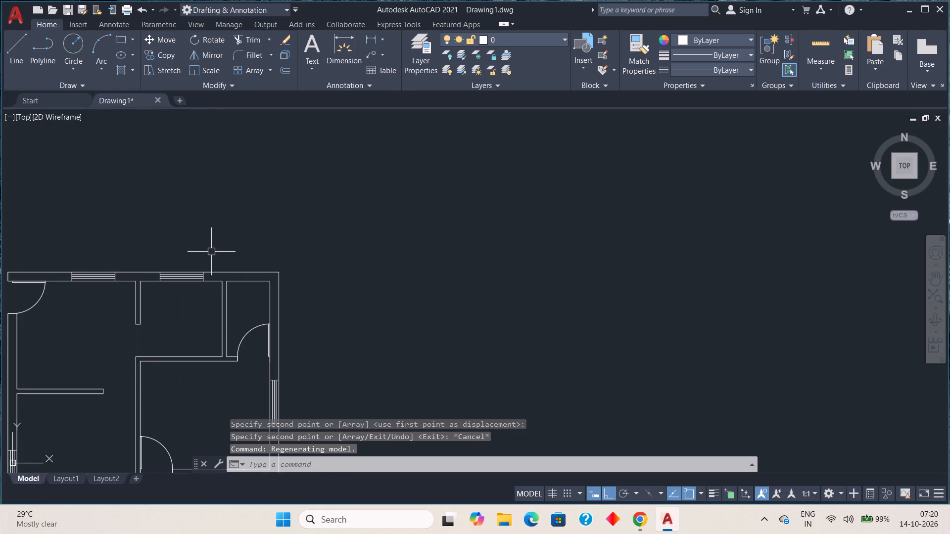
pyautogui.scroll(-1, 216, 264)
pyautogui.moveTo(219, 259); pyautogui.dragTo(205, 232, button='middle')
pyautogui.scroll(4, 218, 247)
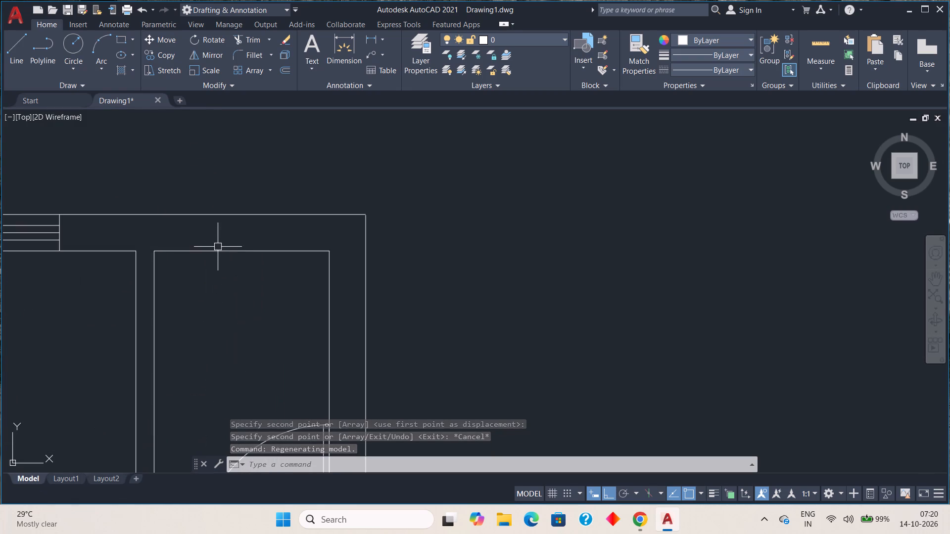
pyautogui.click(153, 271)
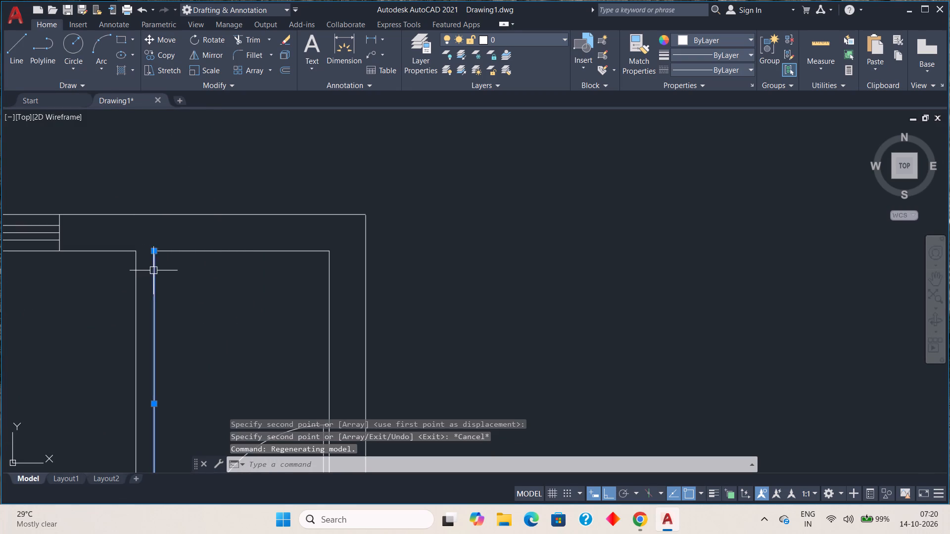
pyautogui.click(152, 251)
pyautogui.click(152, 214)
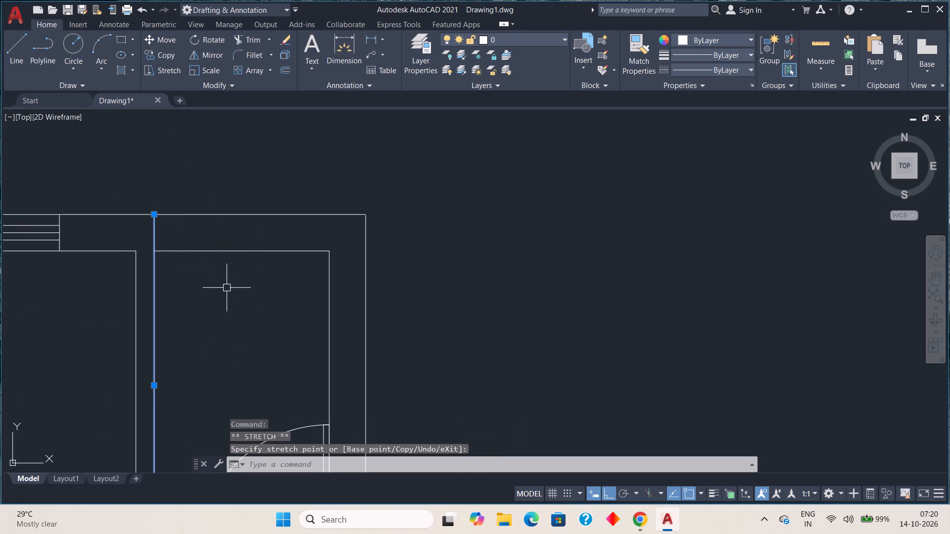
pyautogui.click(329, 280)
pyautogui.click(328, 252)
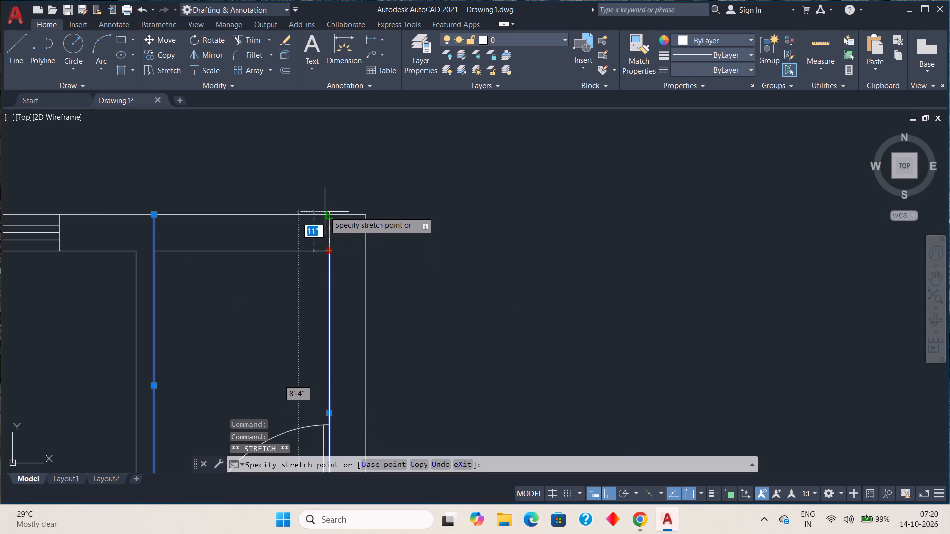
pyautogui.click(326, 216)
pyautogui.press('Escape')
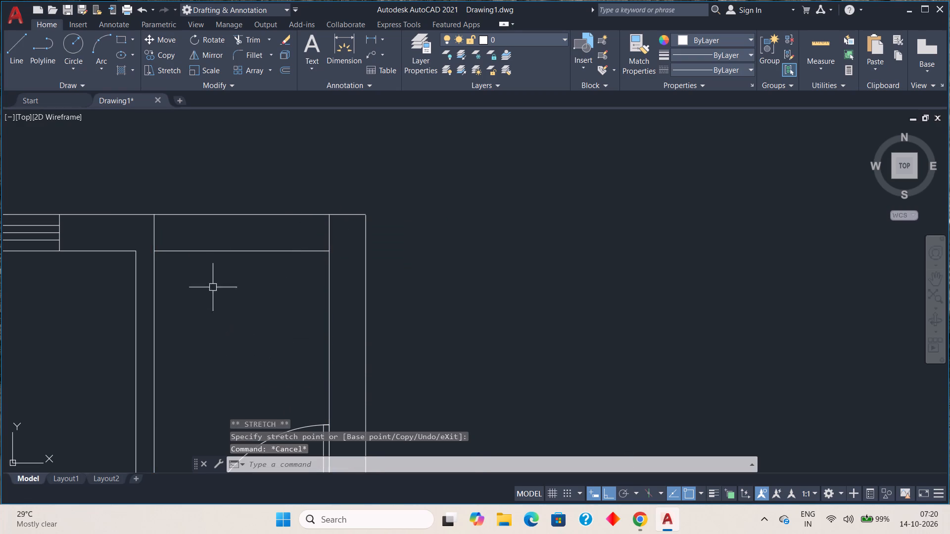
# Draw a vertical line across the top wall from the midpoint of the small room's inner wall line to the outer line.
pyautogui.click(27, 55)
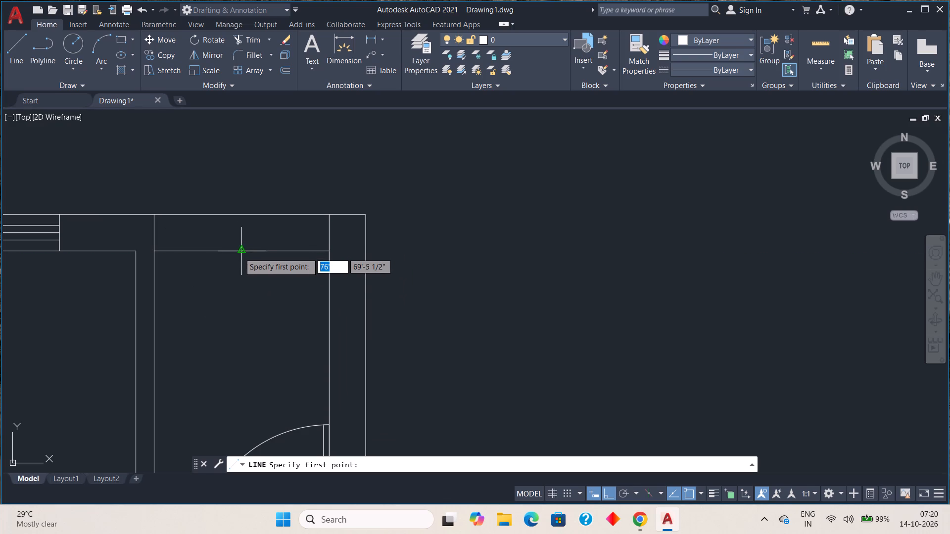
pyautogui.click(239, 253)
pyautogui.click(237, 214)
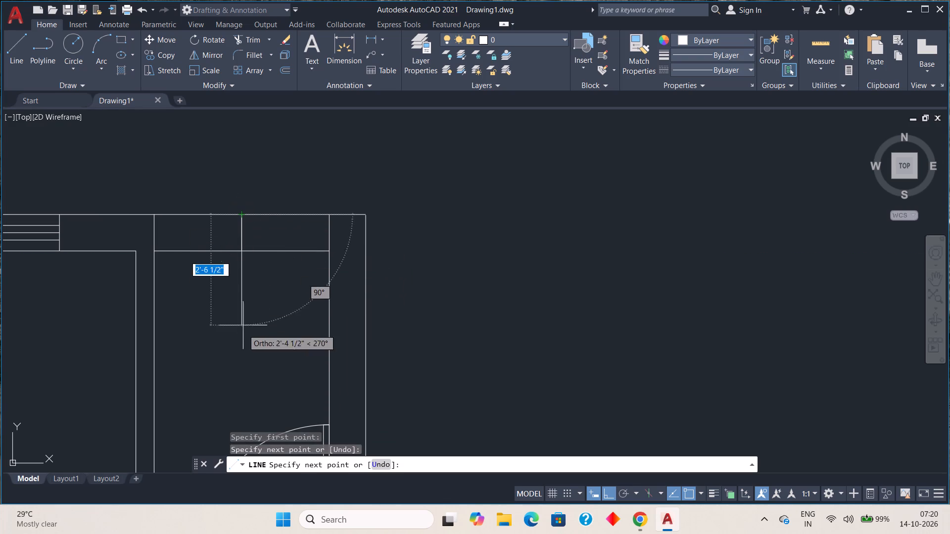
pyautogui.press('Escape')
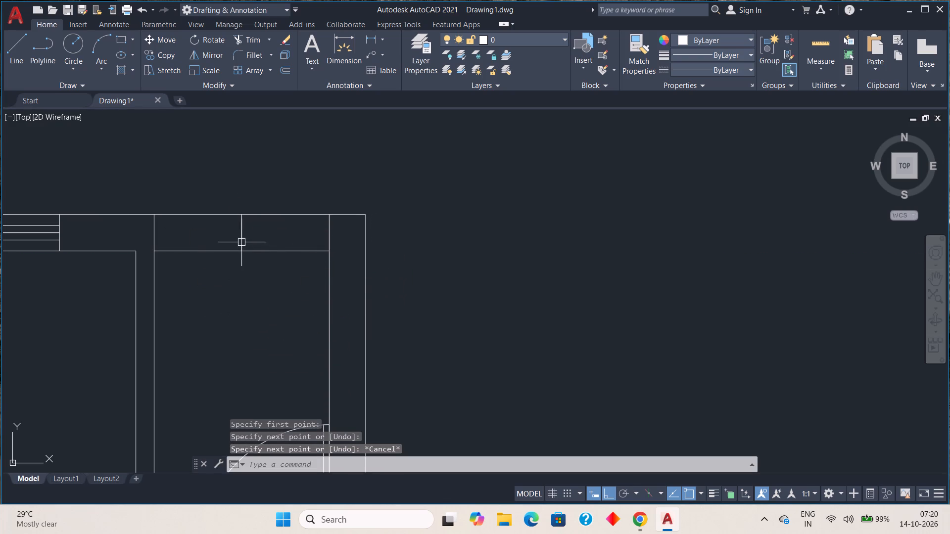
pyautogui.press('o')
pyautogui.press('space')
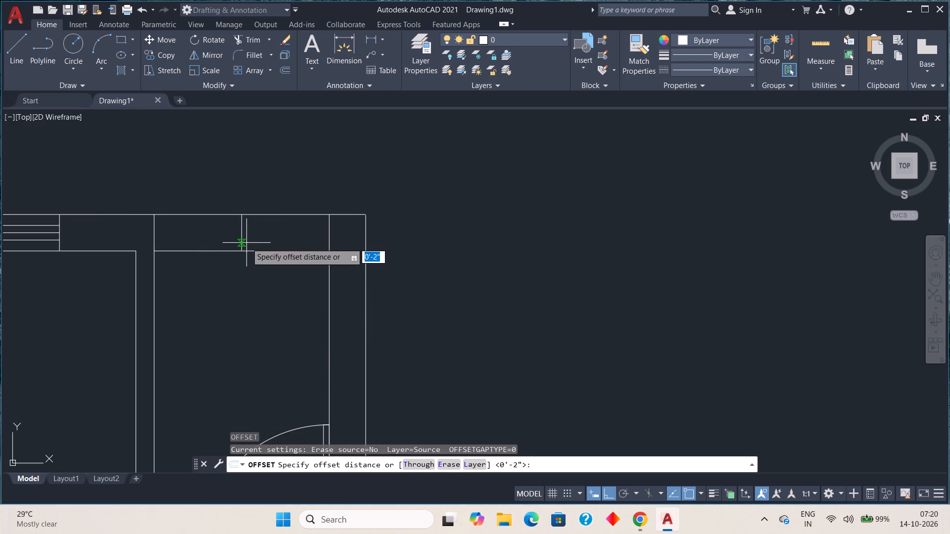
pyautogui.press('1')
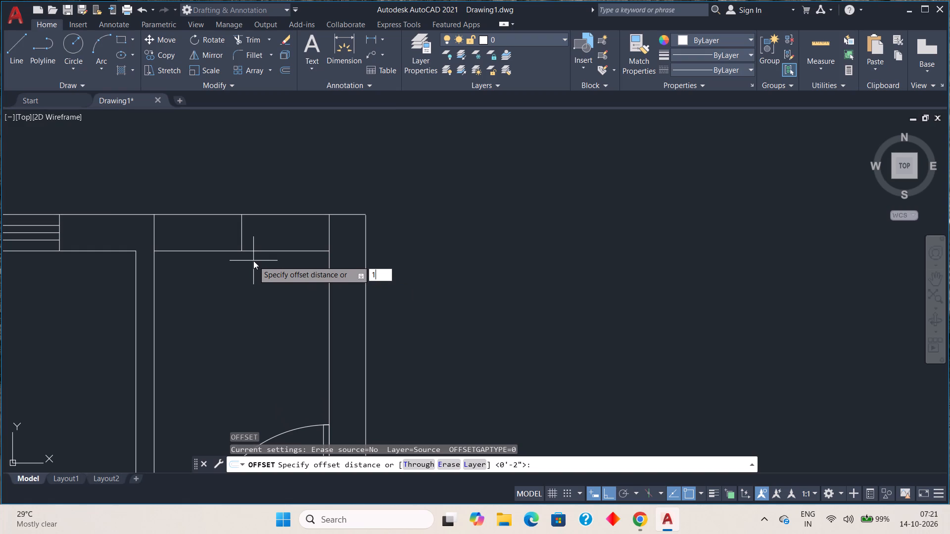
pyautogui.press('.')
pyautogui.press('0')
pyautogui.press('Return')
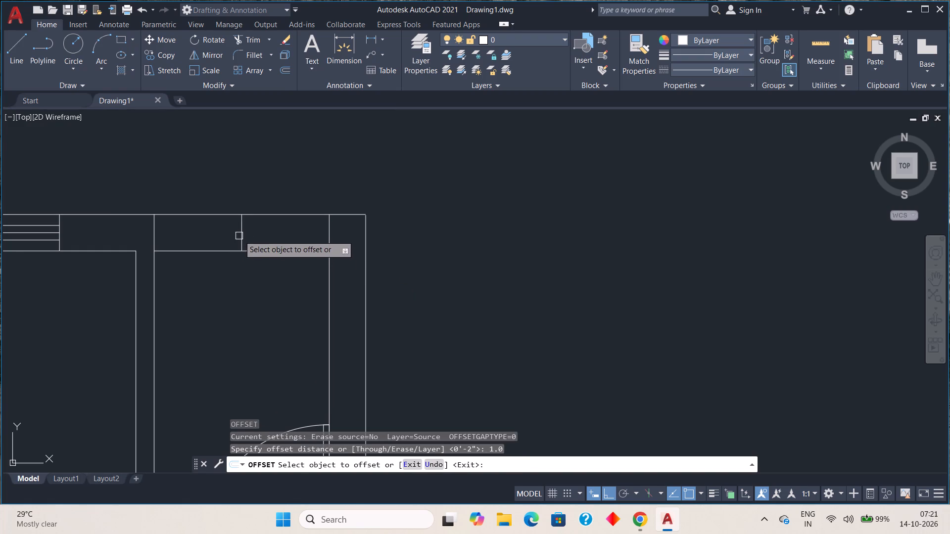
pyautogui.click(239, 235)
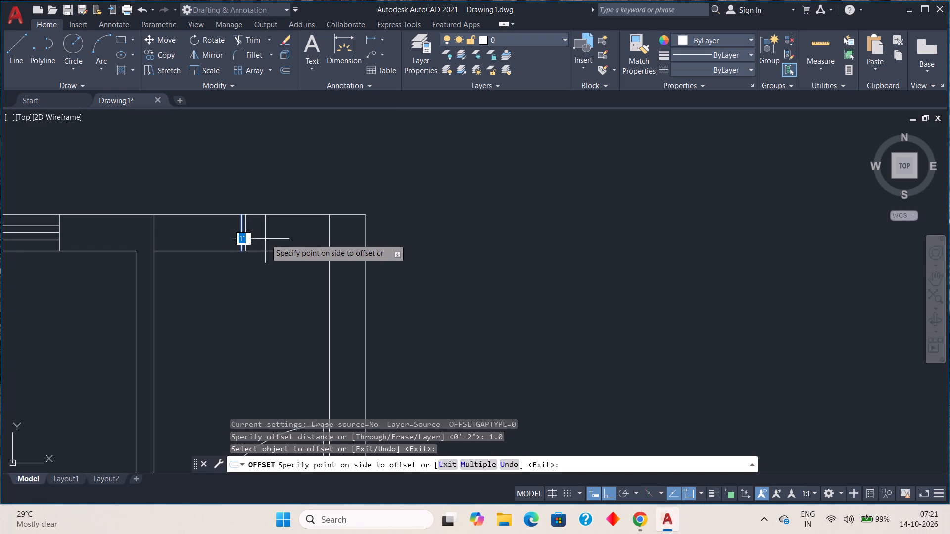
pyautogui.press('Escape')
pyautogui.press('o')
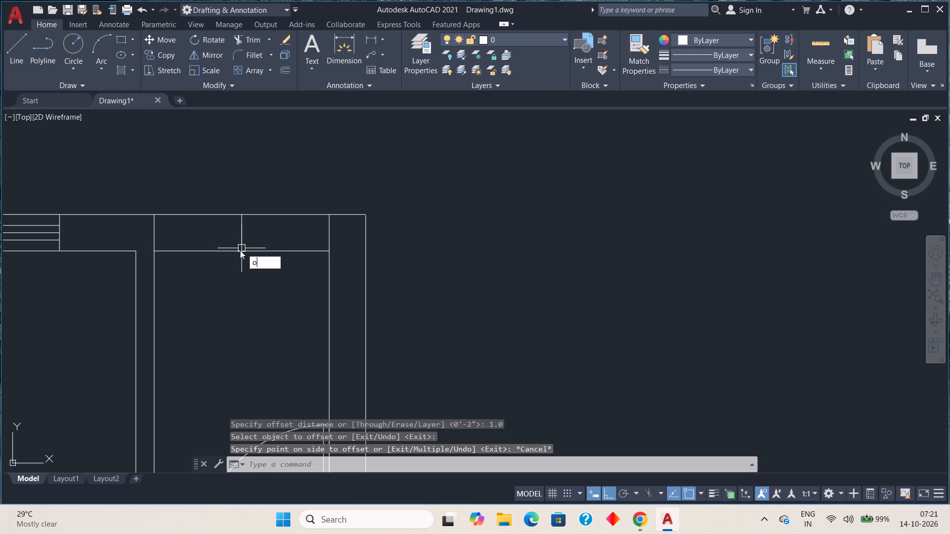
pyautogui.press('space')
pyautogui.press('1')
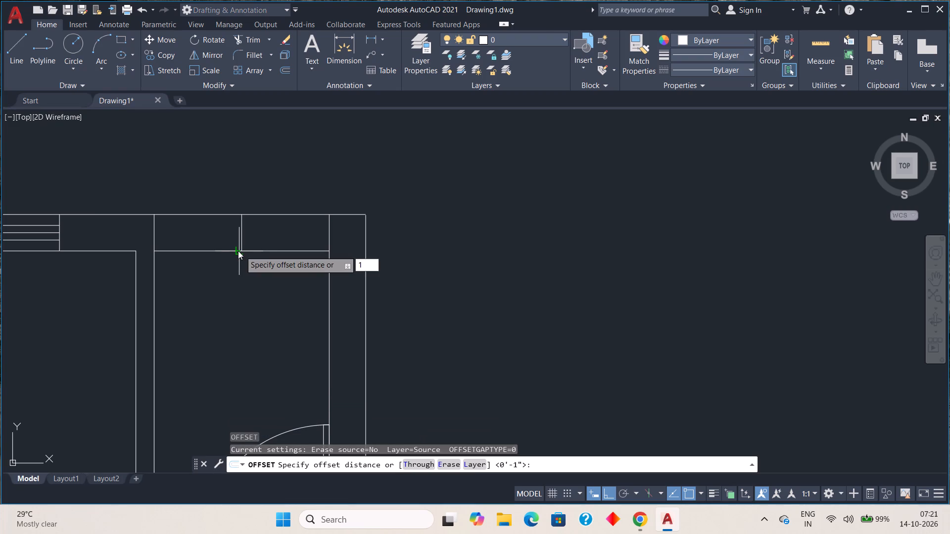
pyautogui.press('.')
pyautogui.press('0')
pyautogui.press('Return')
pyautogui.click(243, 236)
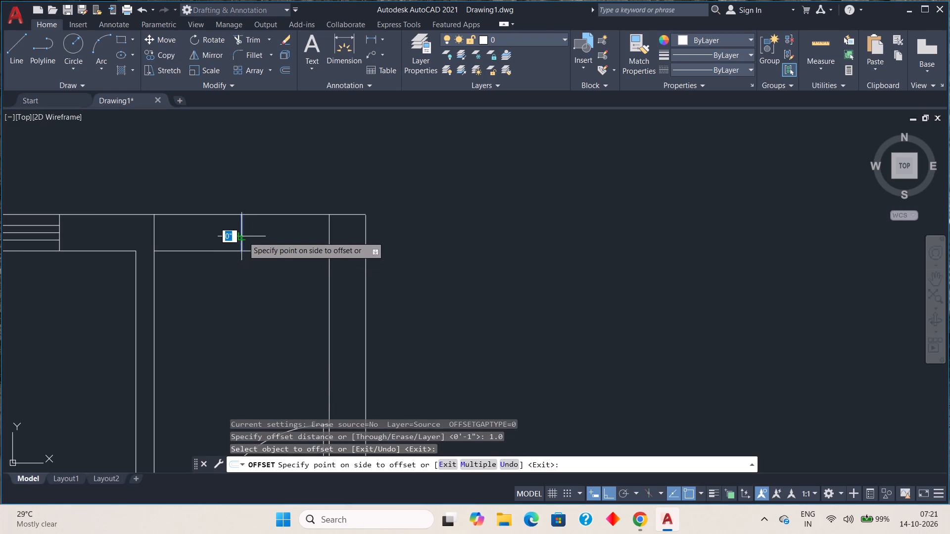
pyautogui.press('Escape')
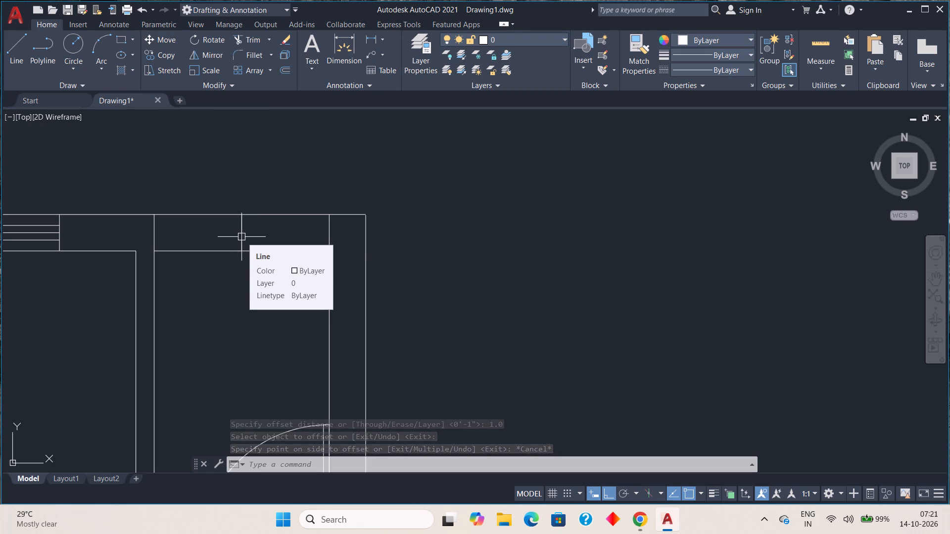
# Offset the vertical line in the small room's top wall 1.5' to the right.
pyautogui.write('o')
pyautogui.press('space')
pyautogui.press('1')
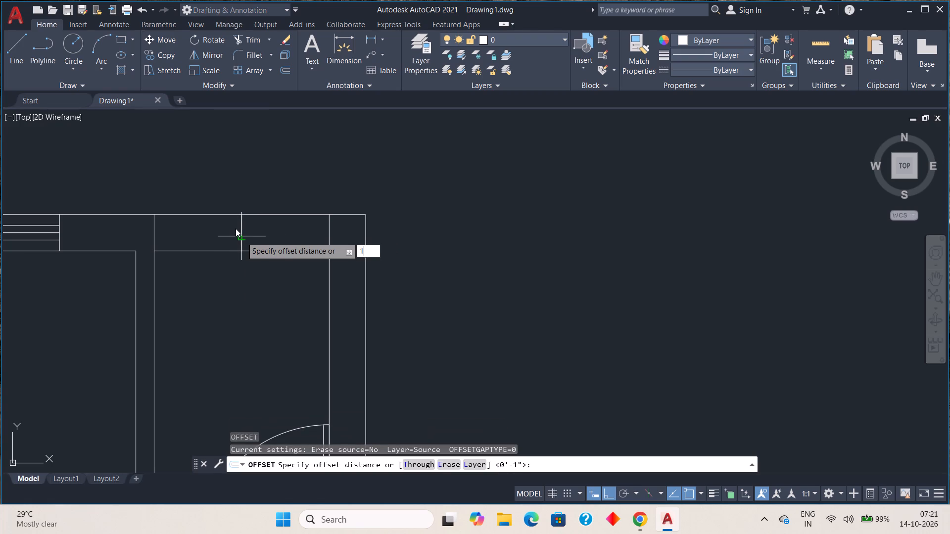
pyautogui.press('.')
pyautogui.press('5')
pyautogui.press("'")
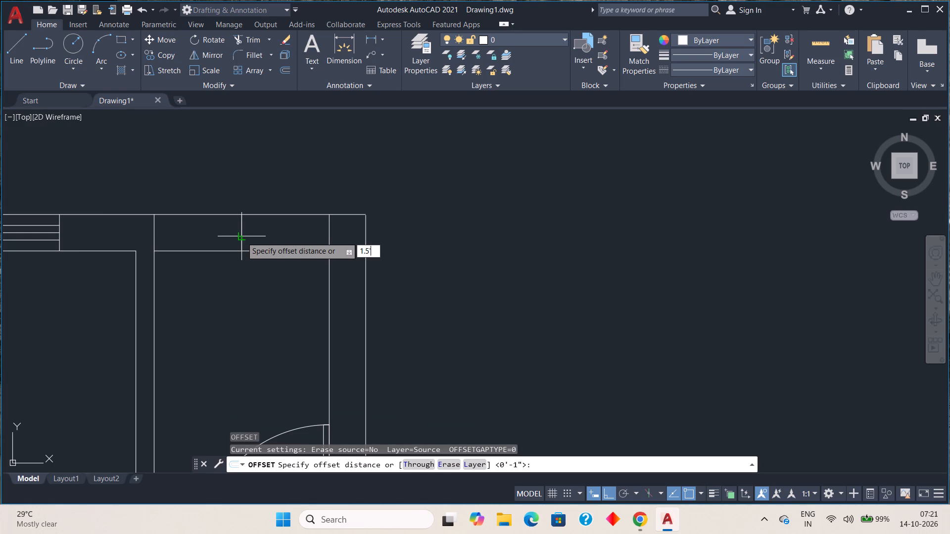
pyautogui.press('Return')
pyautogui.click(241, 237)
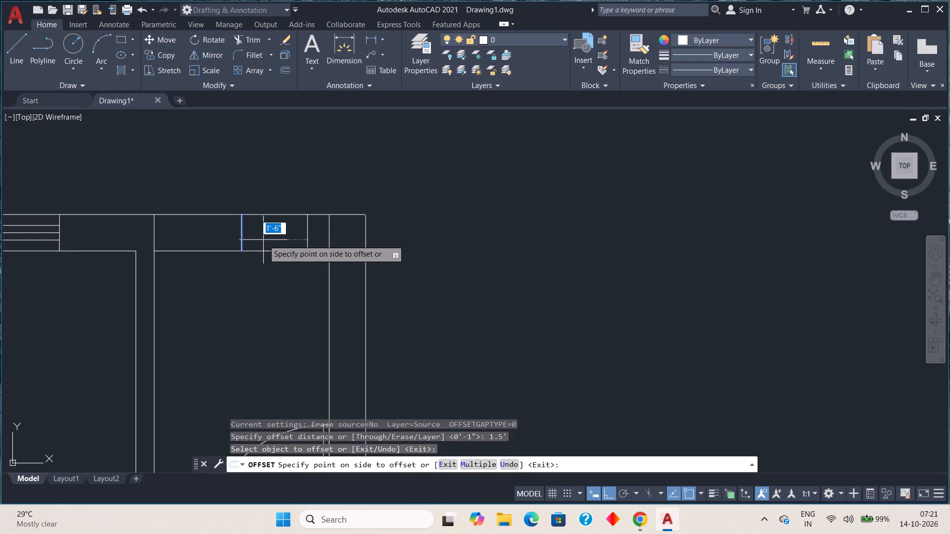
pyautogui.click(263, 240)
pyautogui.click(240, 235)
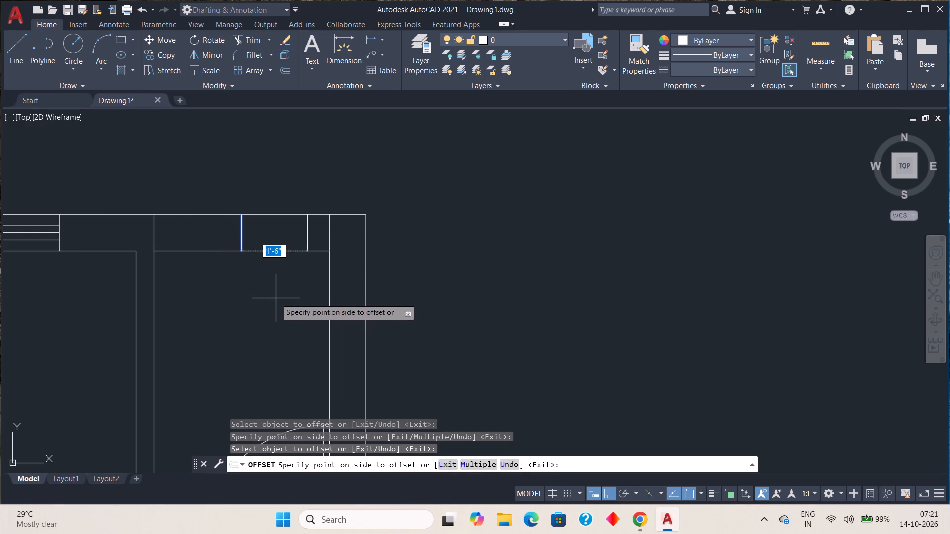
pyautogui.press('Escape')
# Draw a horizontal line joining the midpoints of the two vertical window end lines in the small room's top wall.
pyautogui.scroll(1, 269, 280)
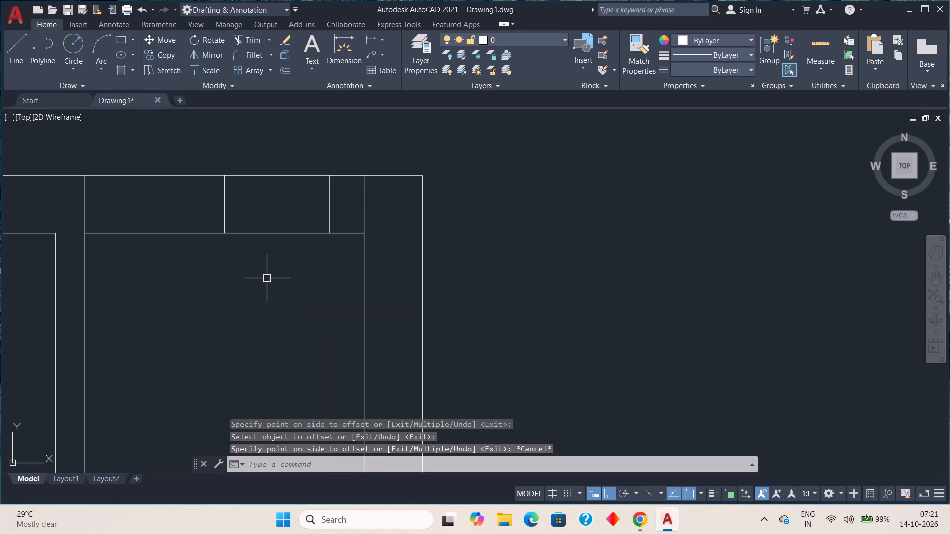
pyautogui.scroll(-1, 267, 278)
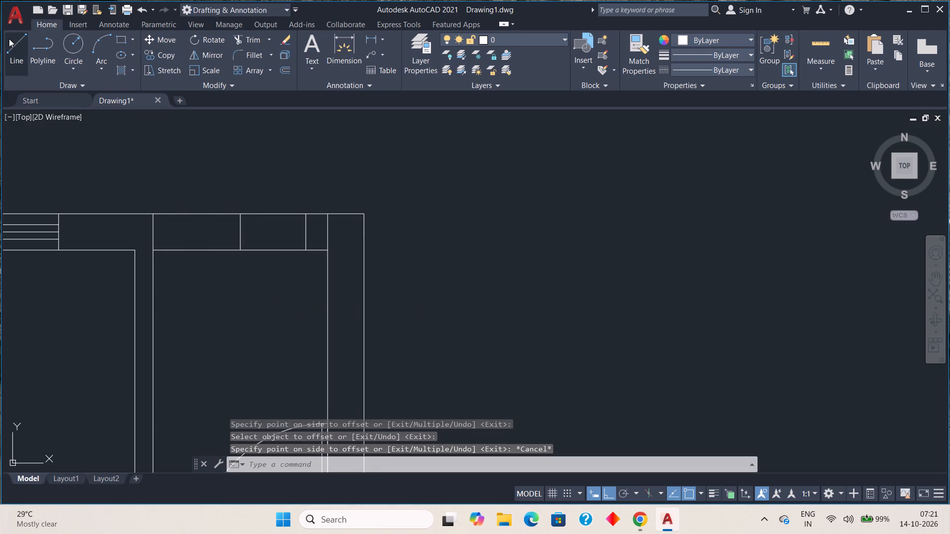
pyautogui.click(11, 42)
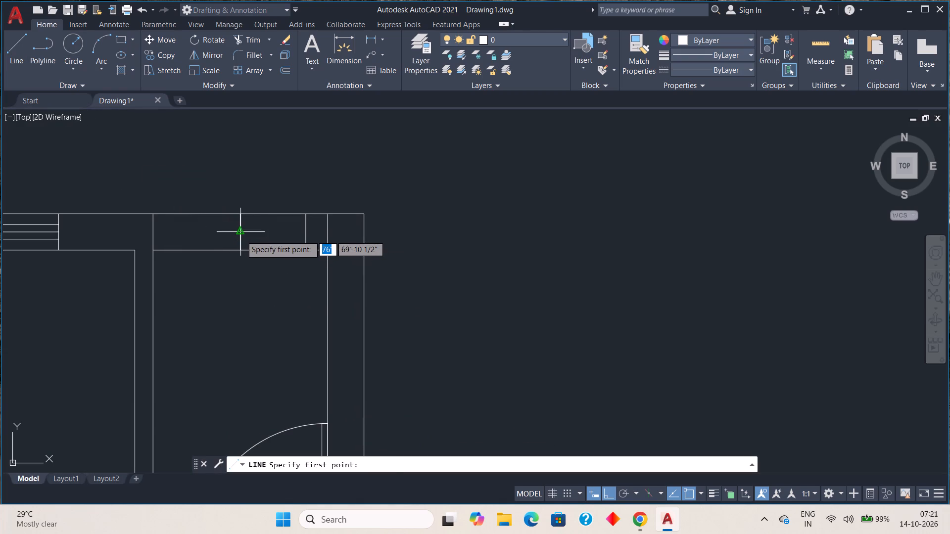
pyautogui.click(241, 235)
pyautogui.click(308, 234)
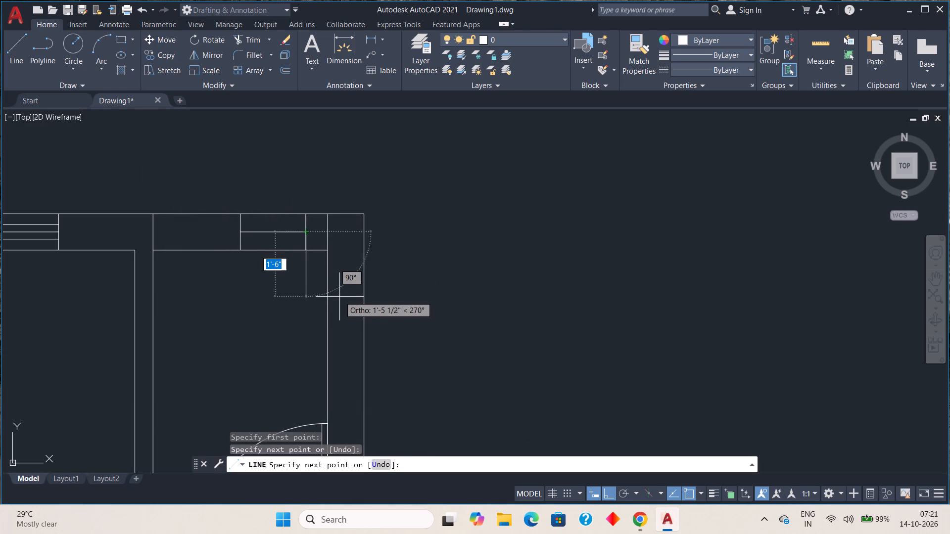
pyautogui.press('Escape')
# Offset the small window's horizontal centre line 2" to both sides.
pyautogui.scroll(-1, 324, 271)
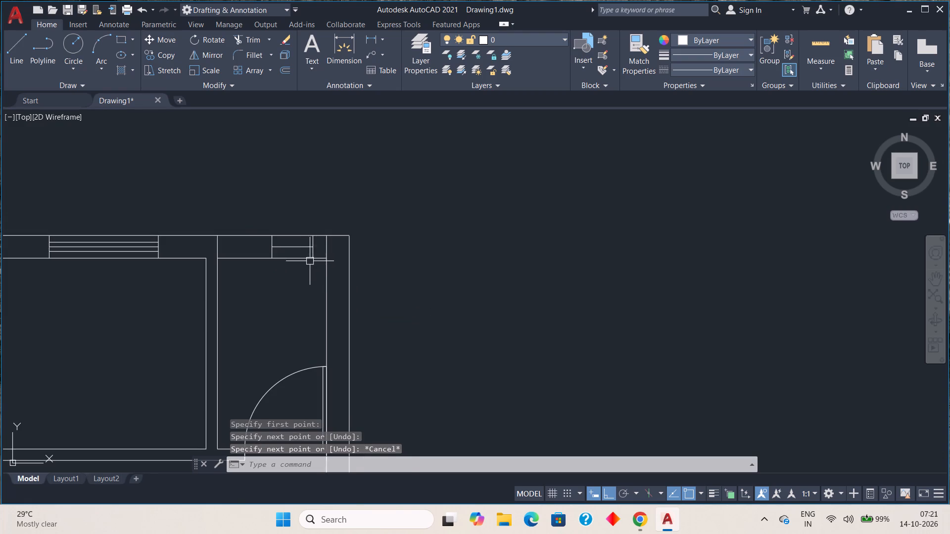
pyautogui.scroll(2, 308, 261)
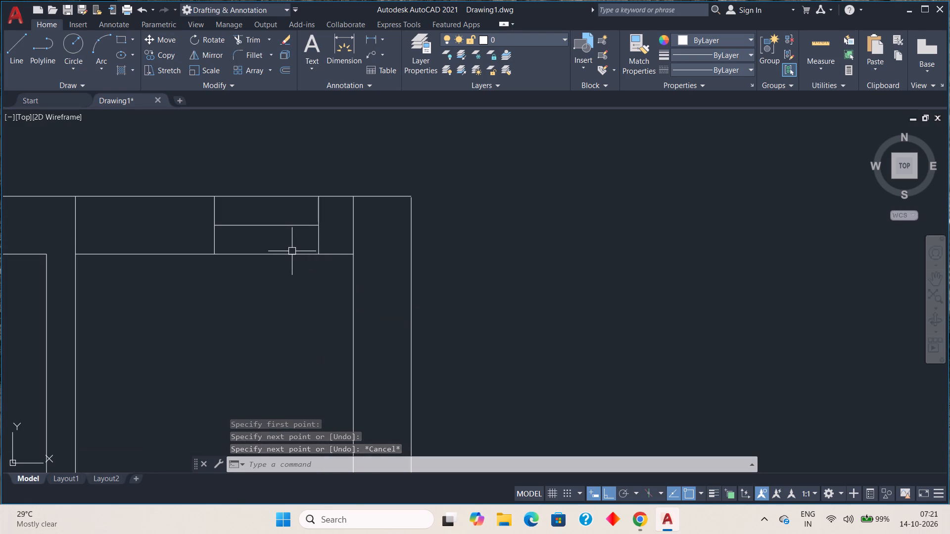
pyautogui.press('o')
pyautogui.press('space')
pyautogui.press('2')
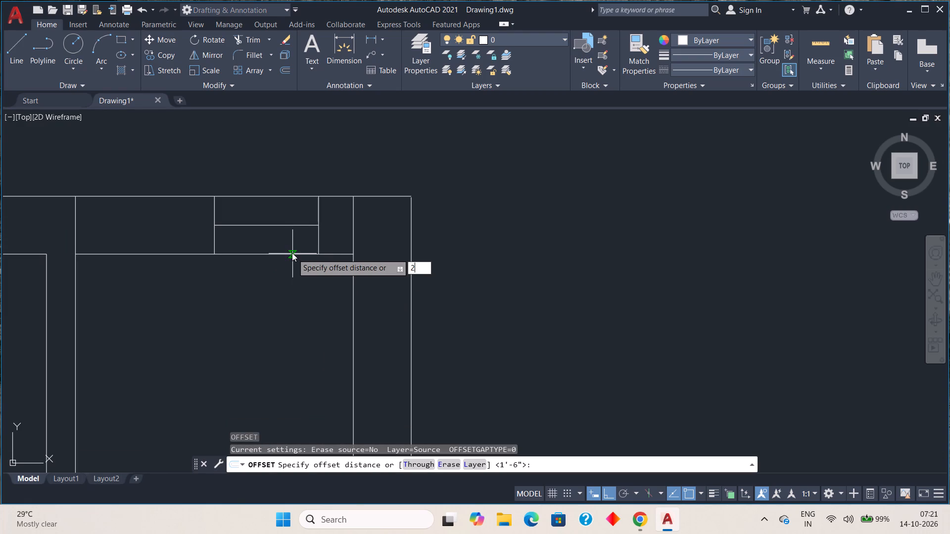
pyautogui.hotkey('shift', '"')
pyautogui.press('Return')
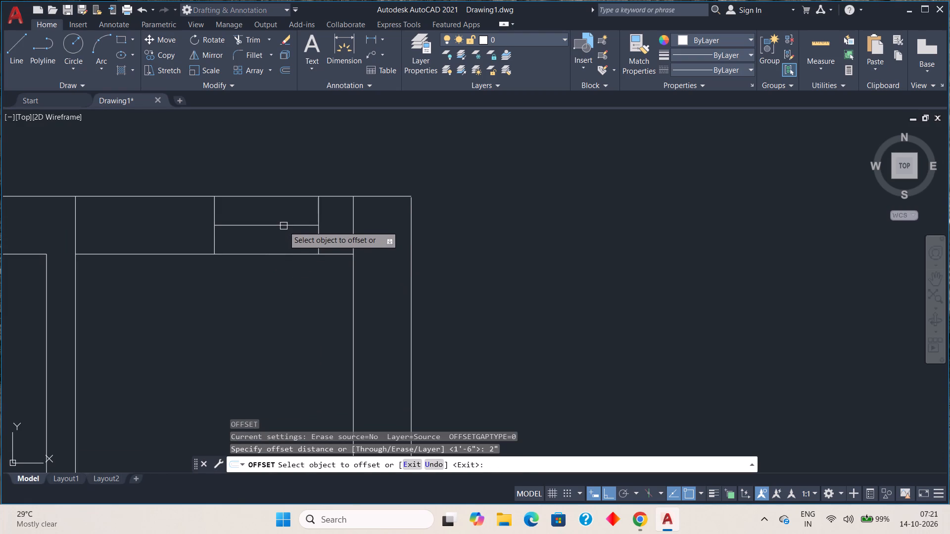
pyautogui.click(283, 225)
pyautogui.click(282, 212)
pyautogui.click(283, 228)
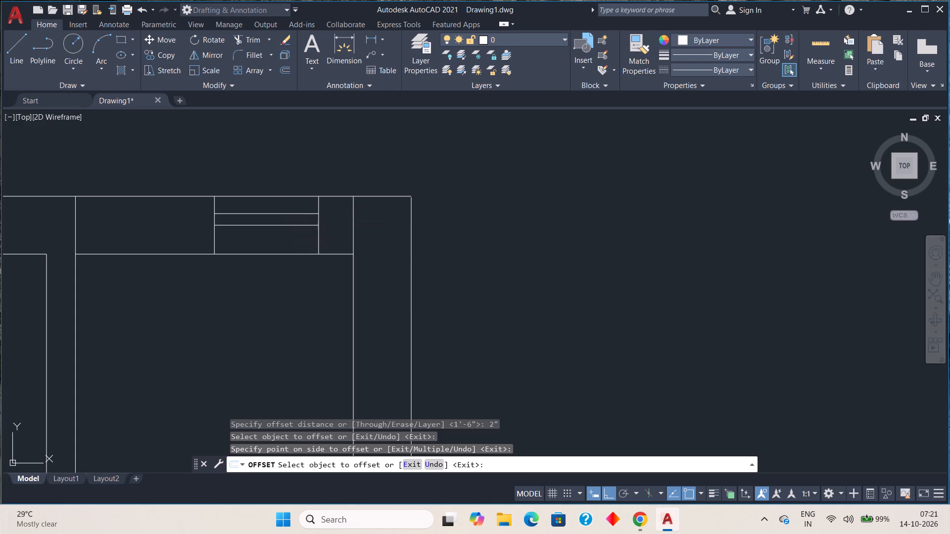
pyautogui.click(286, 254)
pyautogui.press('Escape')
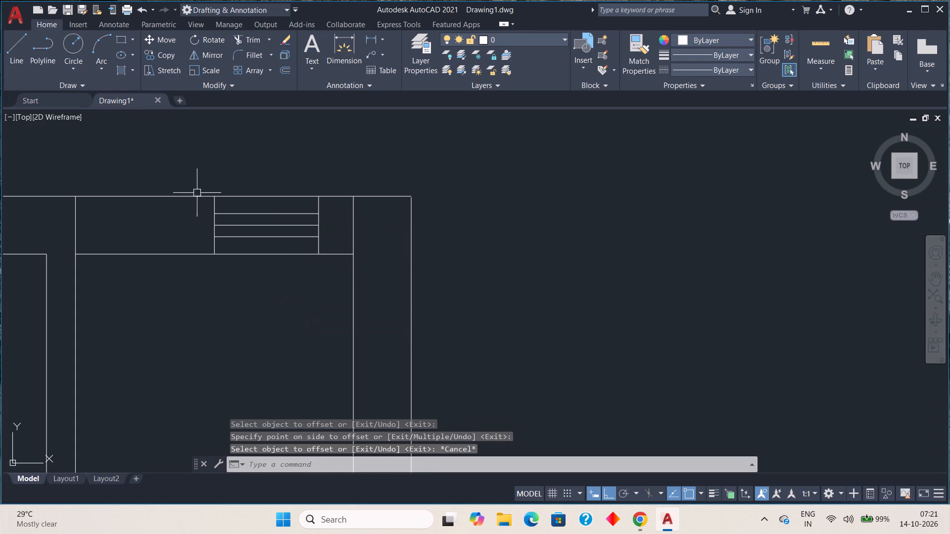
# Move the whole small window by its lower-left corner 10" left along the top wall's inner line.
pyautogui.click(192, 180)
pyautogui.click(331, 300)
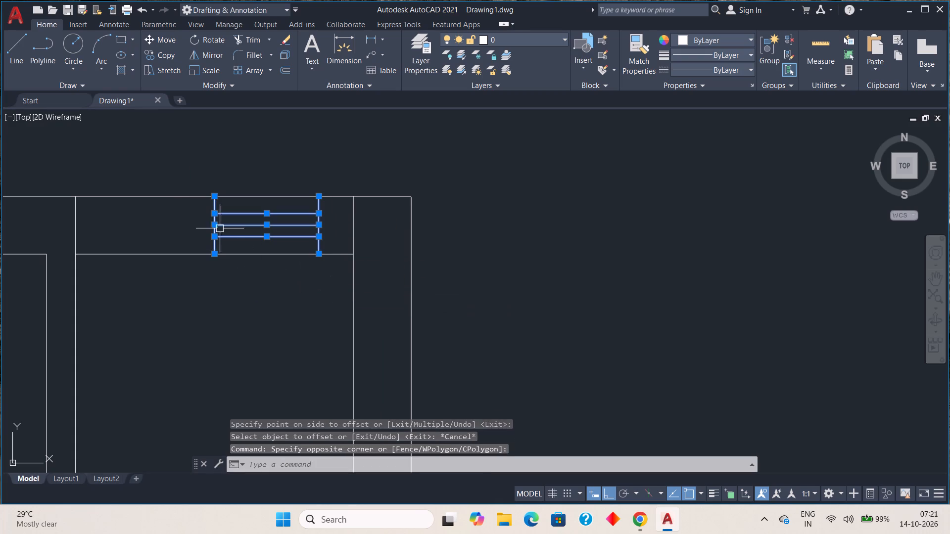
pyautogui.click(159, 40)
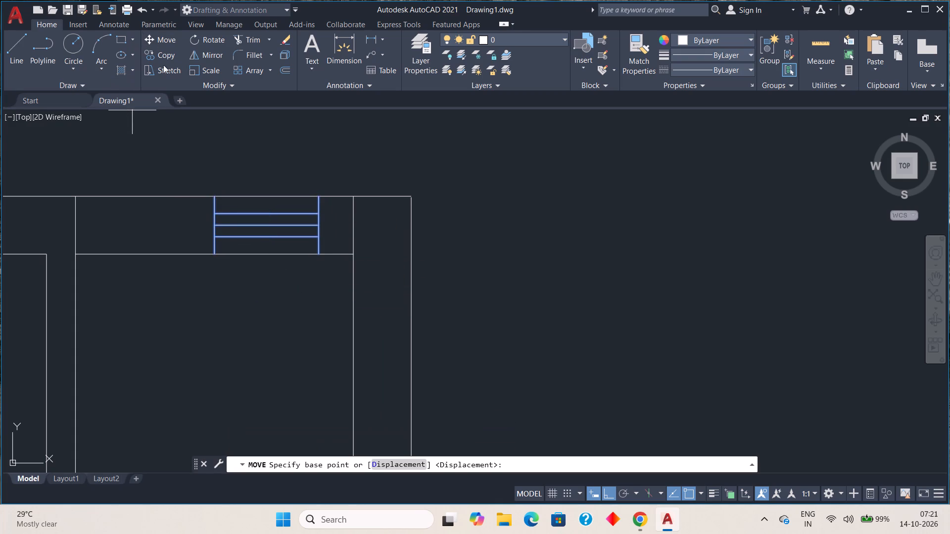
pyautogui.click(213, 255)
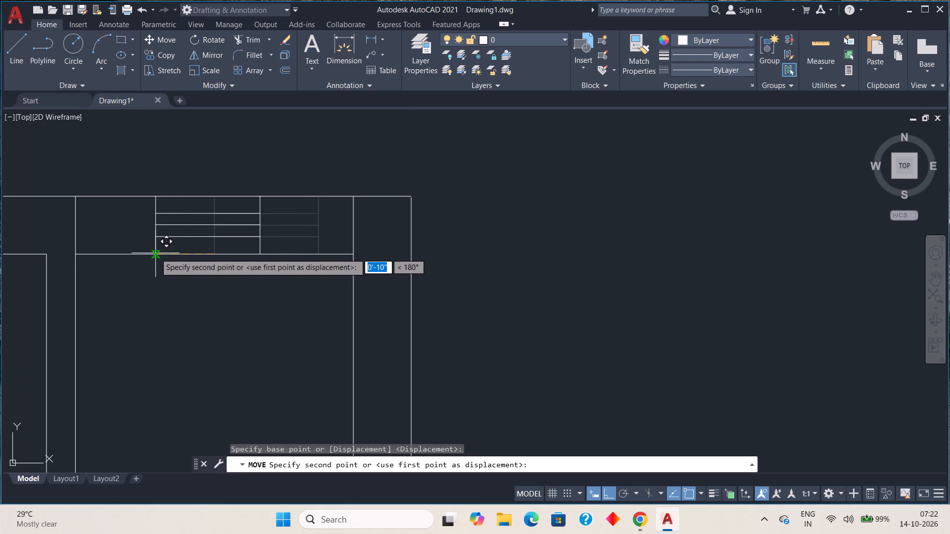
pyautogui.click(155, 253)
pyautogui.press('Escape')
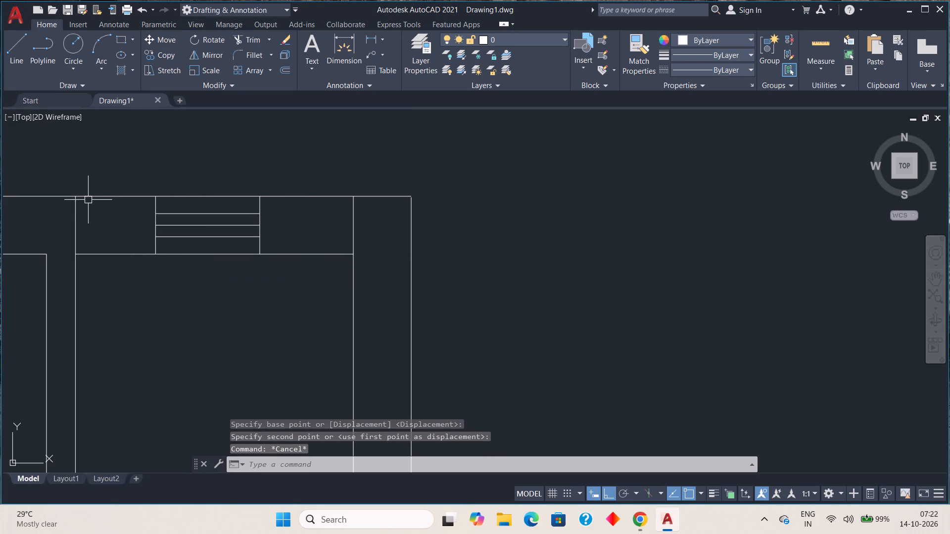
# Stretch the upper ends of both inner side-wall lines of the small room back down to the top wall's inner line.
pyautogui.click(75, 219)
pyautogui.click(75, 197)
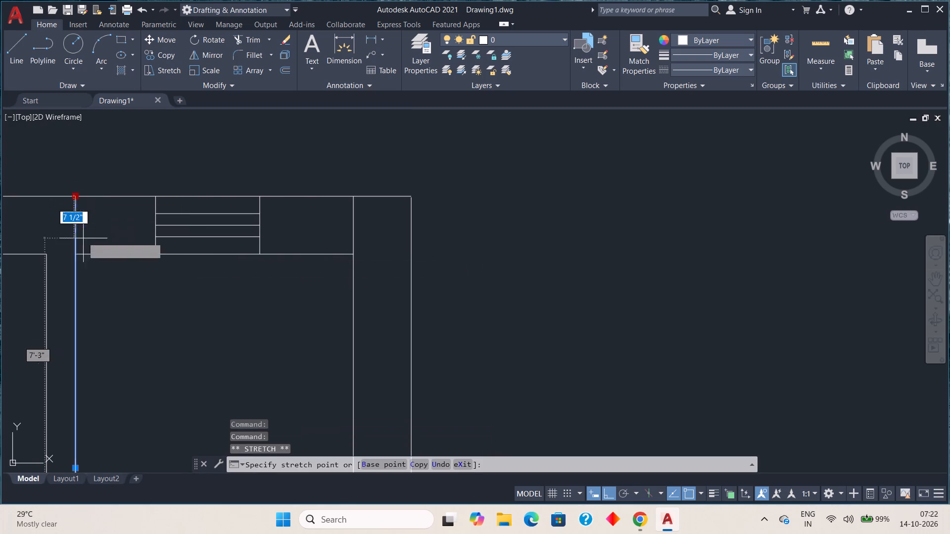
pyautogui.click(78, 253)
pyautogui.press('Escape')
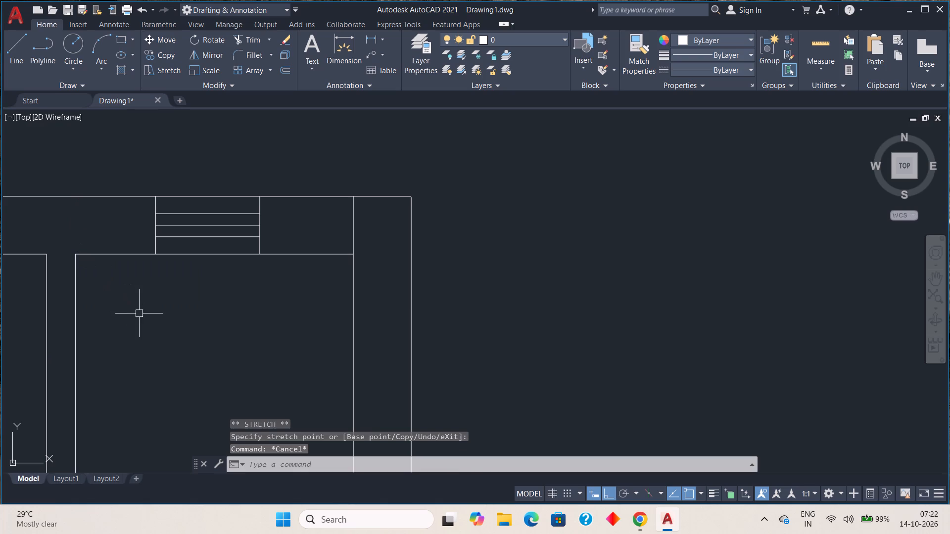
pyautogui.click(354, 230)
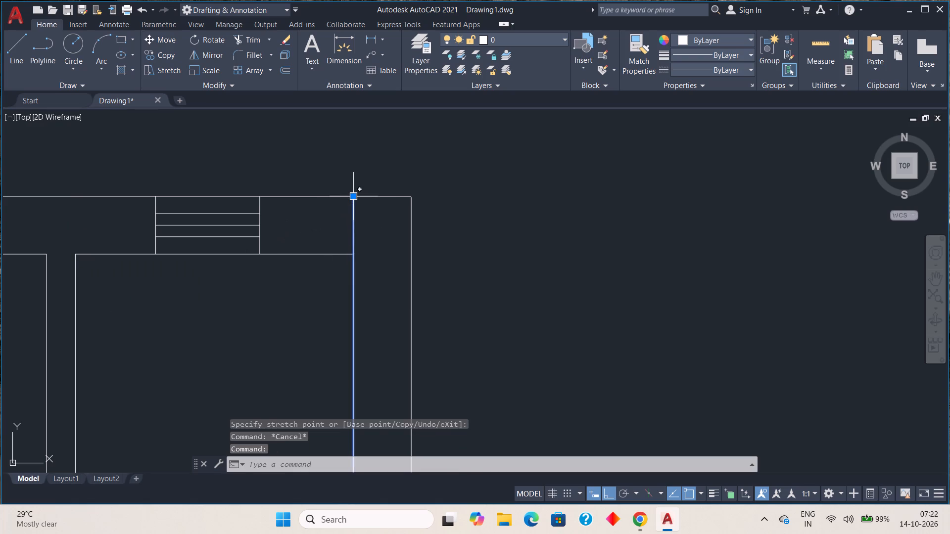
pyautogui.click(354, 201)
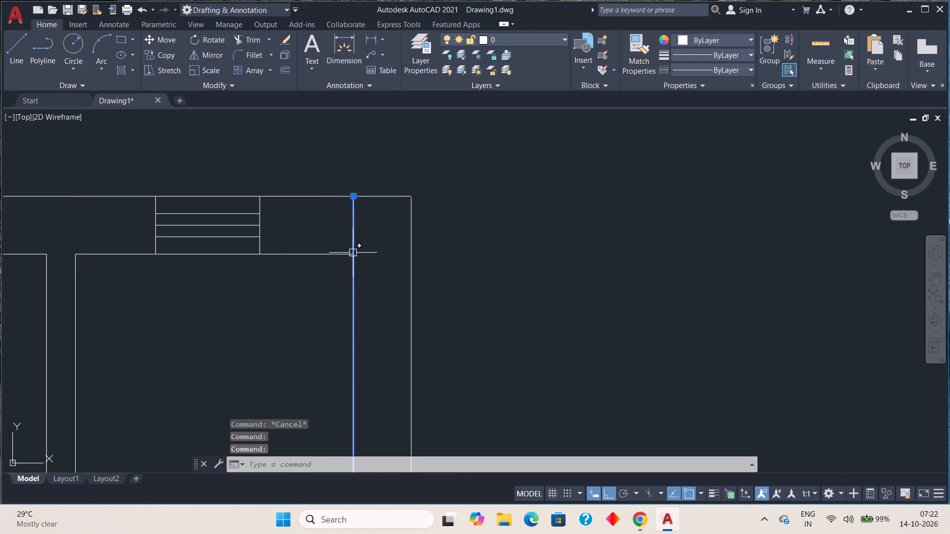
pyautogui.click(355, 194)
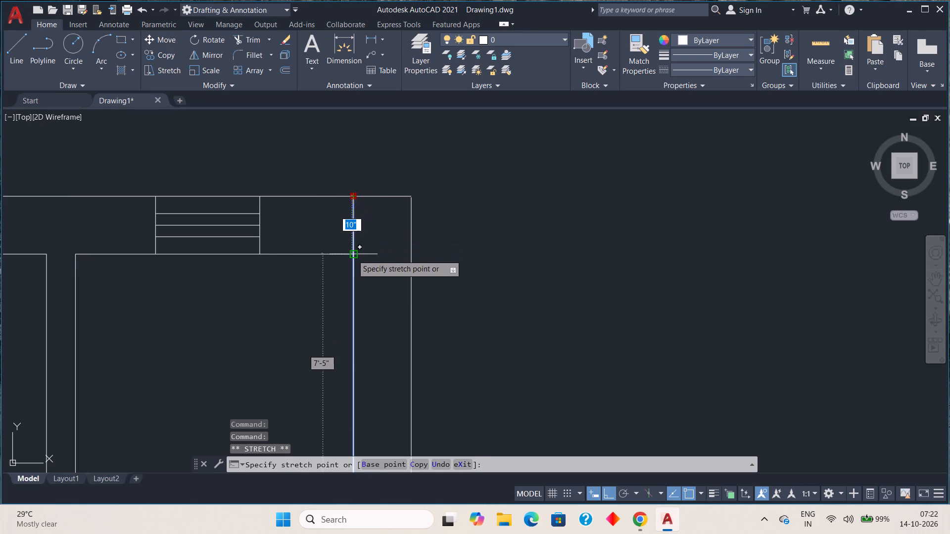
pyautogui.click(352, 255)
pyautogui.press('Escape')
# Move the whole small window in the small room's top wall 3" right along the wall.
pyautogui.scroll(-2, 375, 259)
pyautogui.moveTo(372, 272); pyautogui.dragTo(352, 208, button='middle')
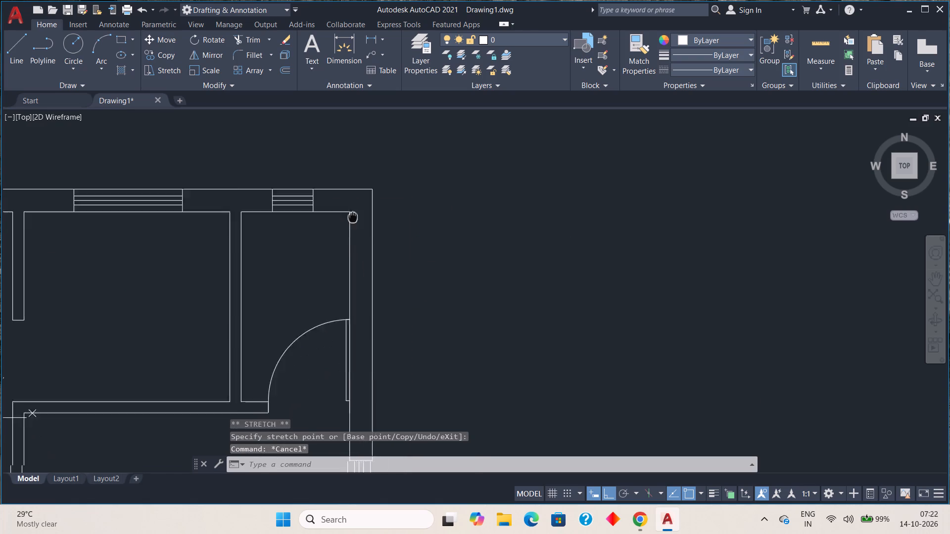
pyautogui.moveTo(352, 208); pyautogui.dragTo(350, 191, button='middle')
pyautogui.moveTo(318, 186); pyautogui.dragTo(333, 247, button='middle')
pyautogui.moveTo(269, 199); pyautogui.dragTo(275, 213)
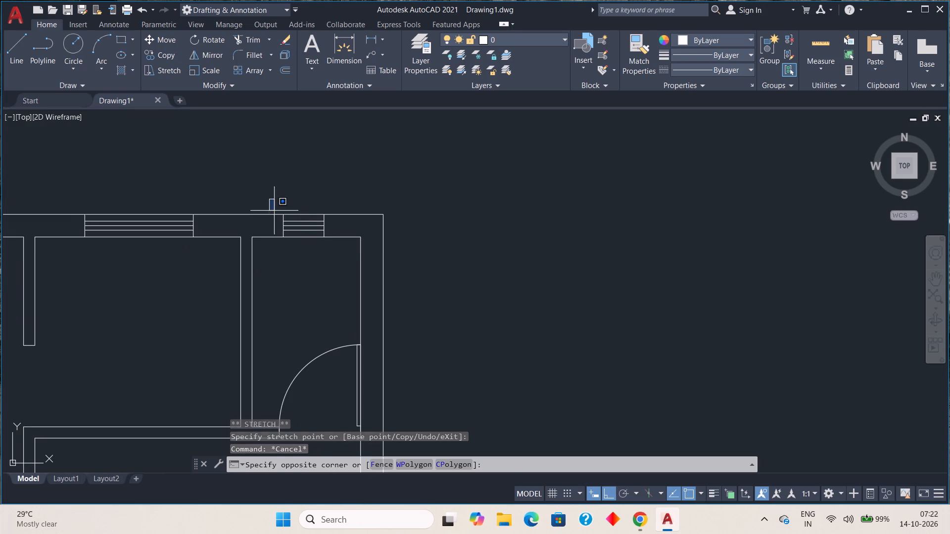
pyautogui.click(334, 255)
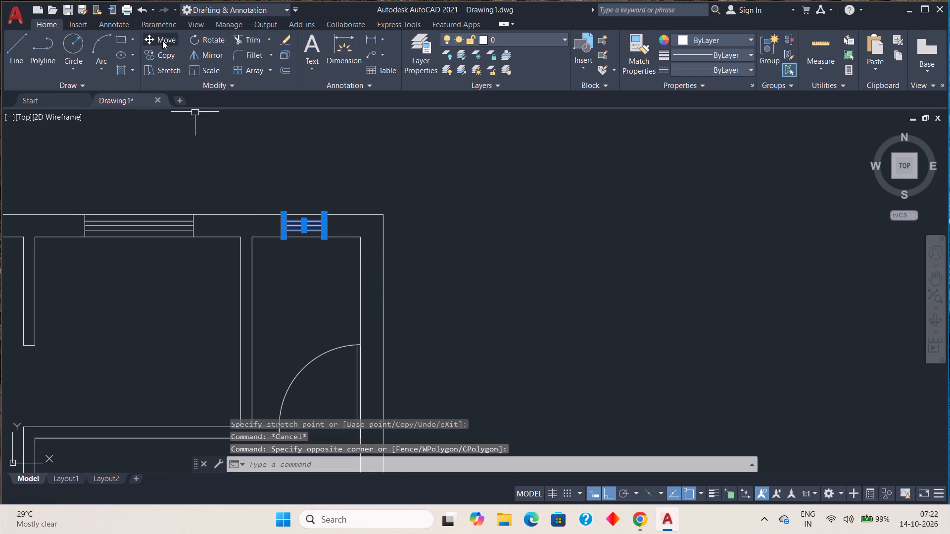
pyautogui.click(162, 41)
pyautogui.click(326, 239)
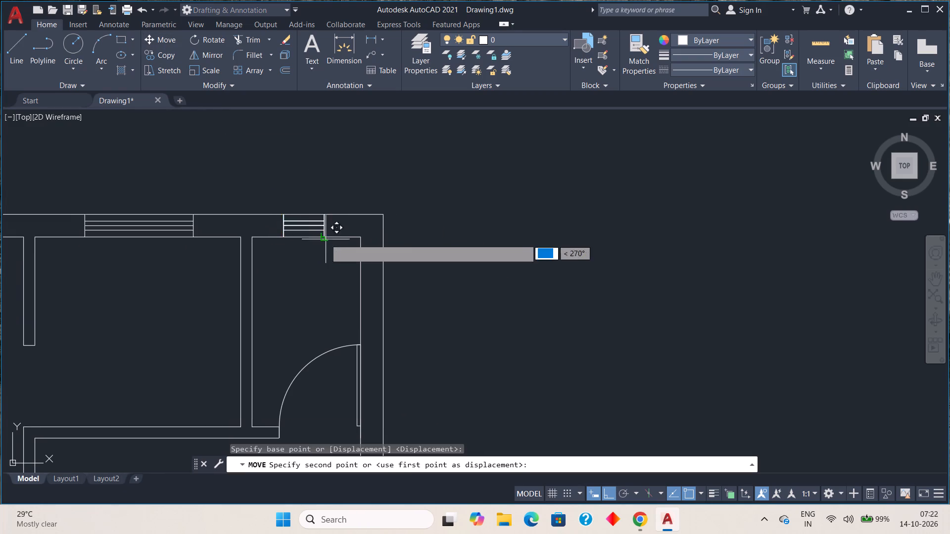
pyautogui.scroll(3, 331, 241)
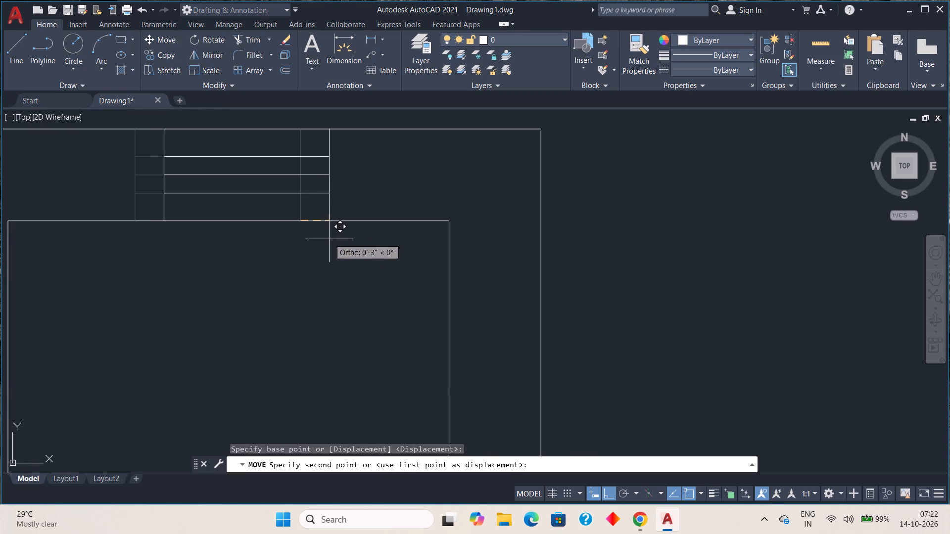
pyautogui.click(329, 238)
# Copy the small top-wall window straight down into the small room between the two right-hand rooms.
pyautogui.scroll(-3, 328, 247)
pyautogui.click(270, 198)
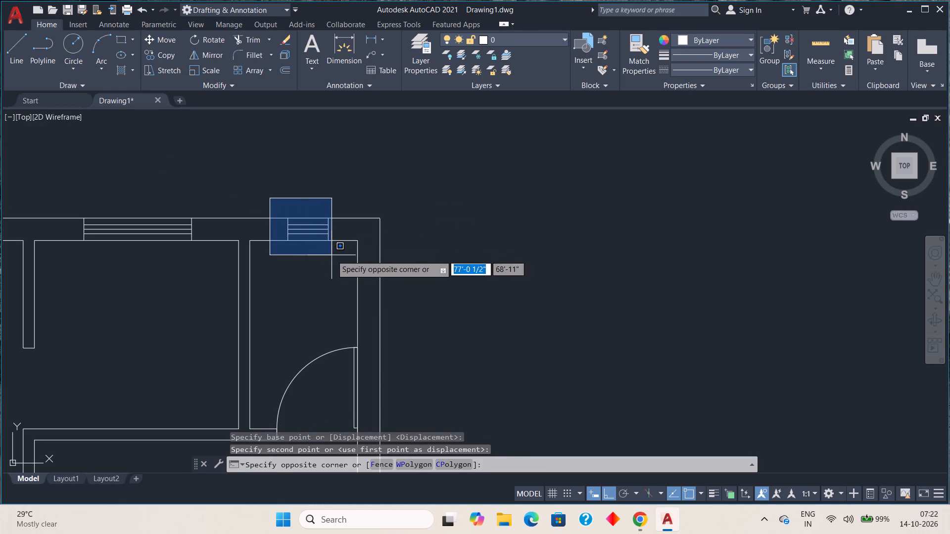
pyautogui.click(335, 257)
pyautogui.click(150, 54)
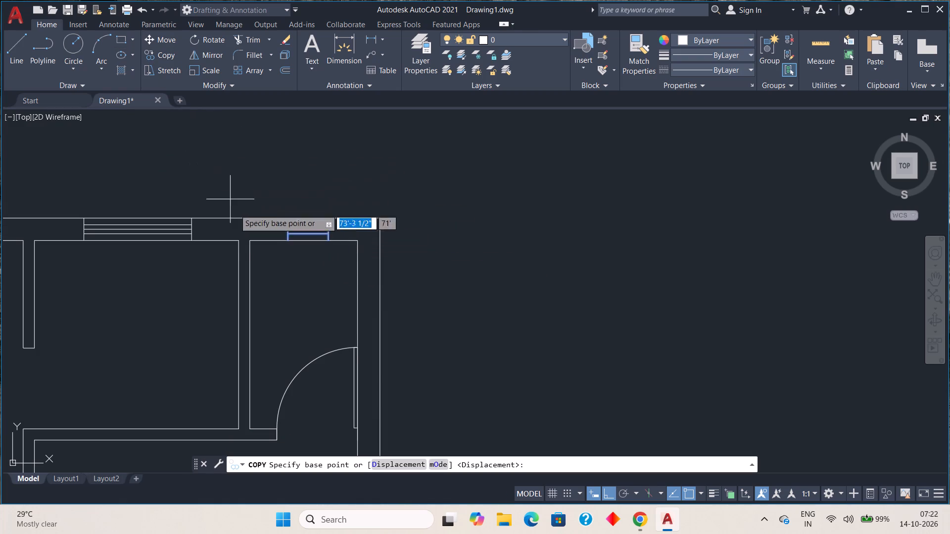
pyautogui.click(285, 240)
pyautogui.scroll(-2, 279, 253)
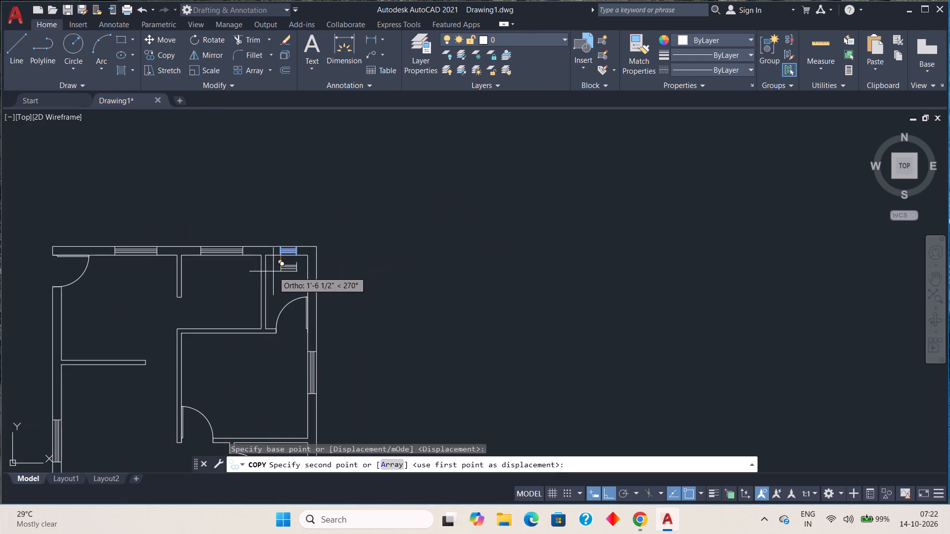
pyautogui.moveTo(271, 269); pyautogui.dragTo(212, 86, button='middle')
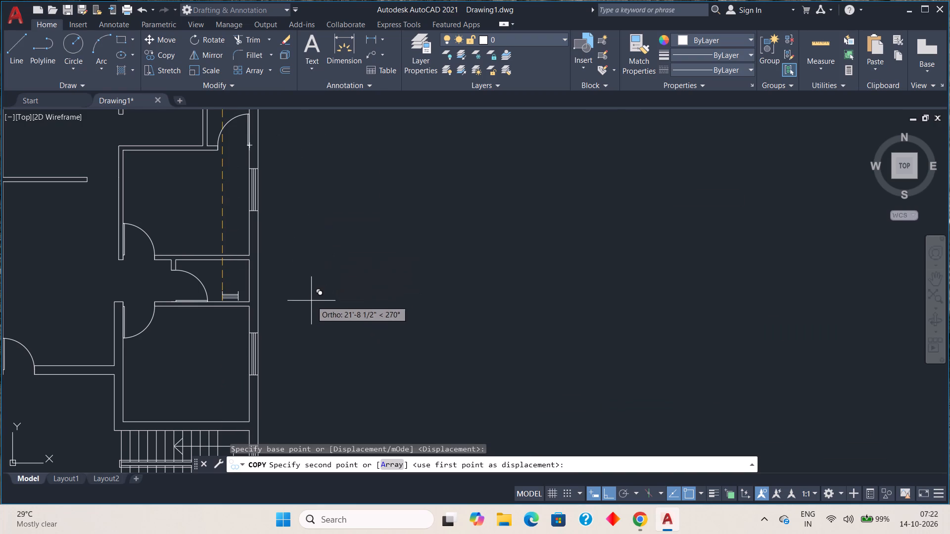
pyautogui.click(312, 285)
pyautogui.press('Escape')
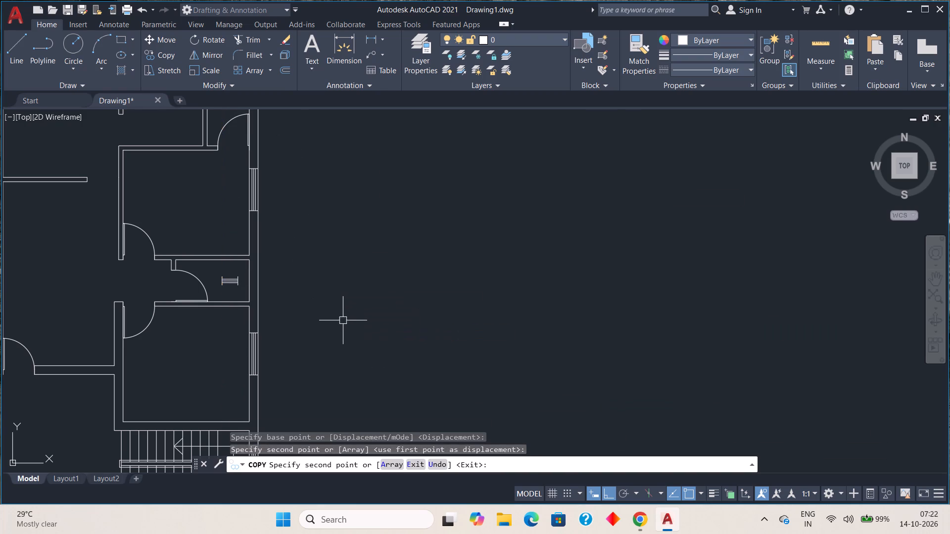
# Rotate the copied small window 270° about its lower-right corner so it stands vertically.
pyautogui.scroll(2, 214, 289)
pyautogui.click(214, 252)
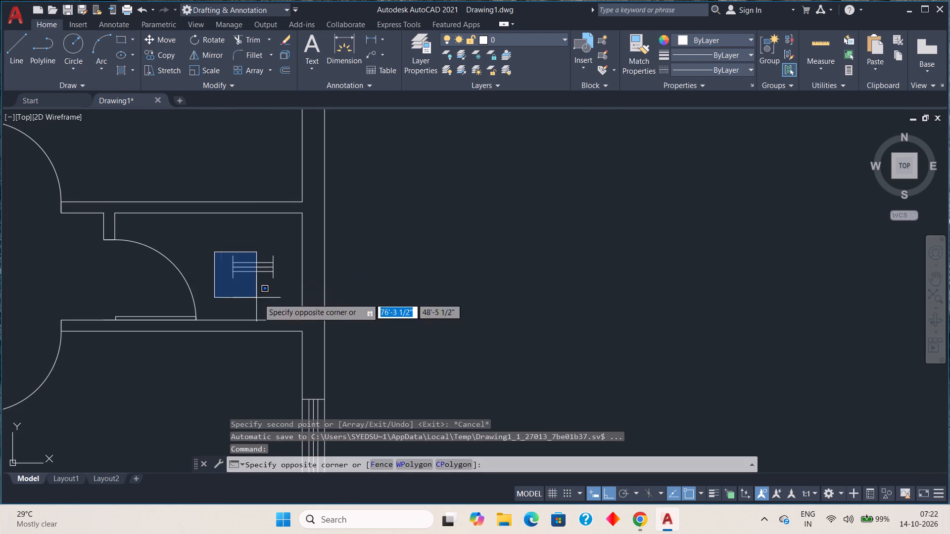
pyautogui.click(296, 290)
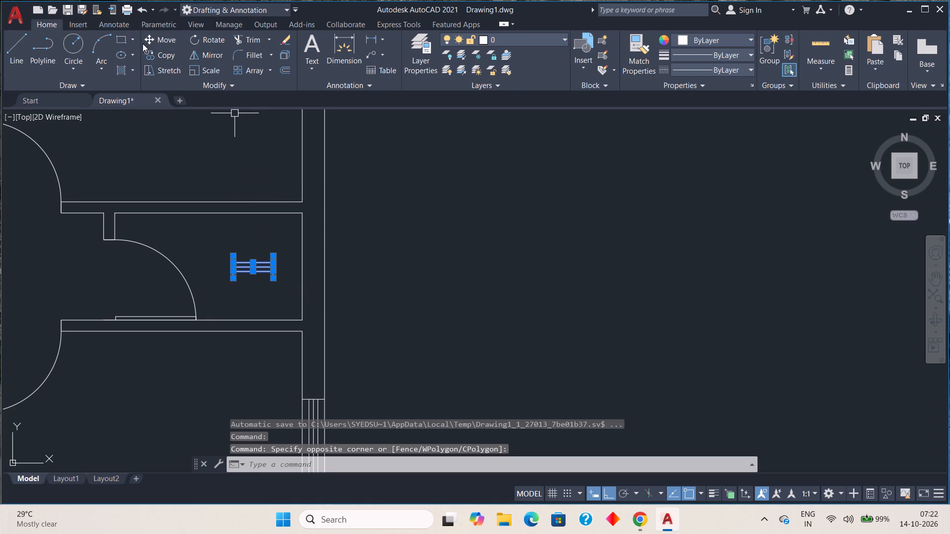
pyautogui.click(191, 44)
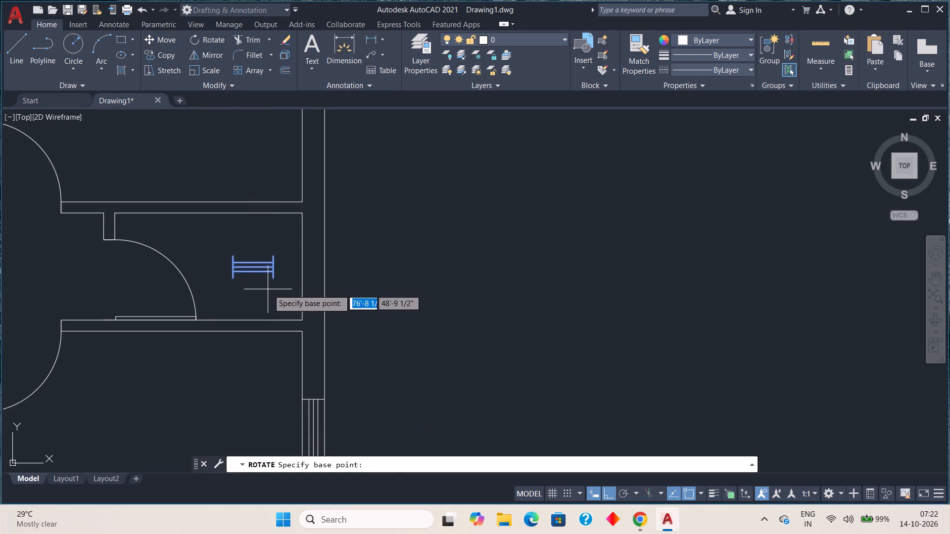
pyautogui.click(275, 279)
pyautogui.click(275, 332)
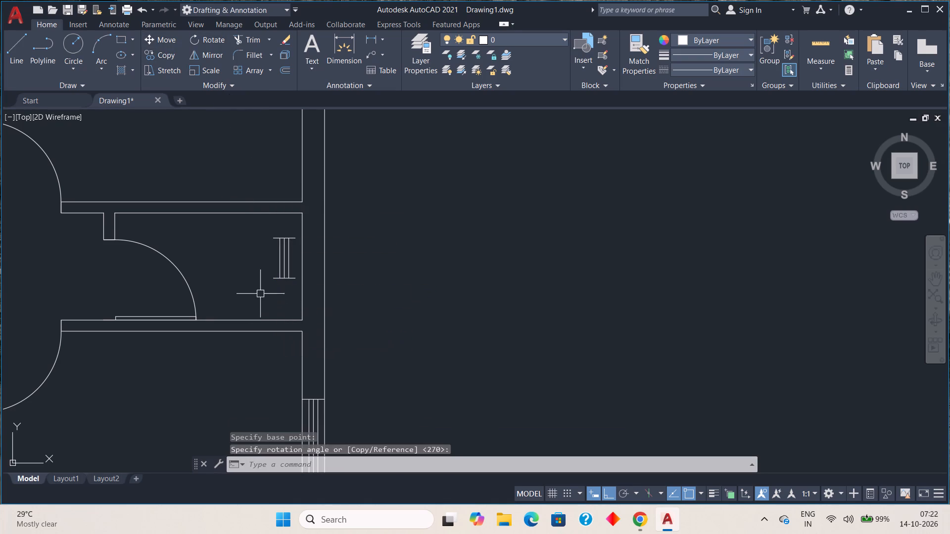
# Move the rotated small window by its lower-left corner onto the right exterior wall's inner line, beside the small middle room.
pyautogui.click(256, 234)
pyautogui.click(325, 294)
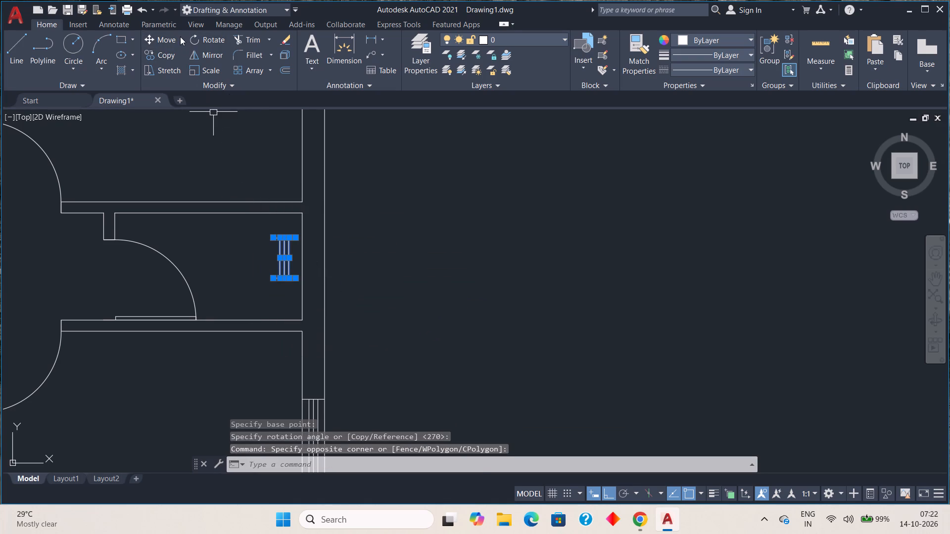
pyautogui.click(170, 40)
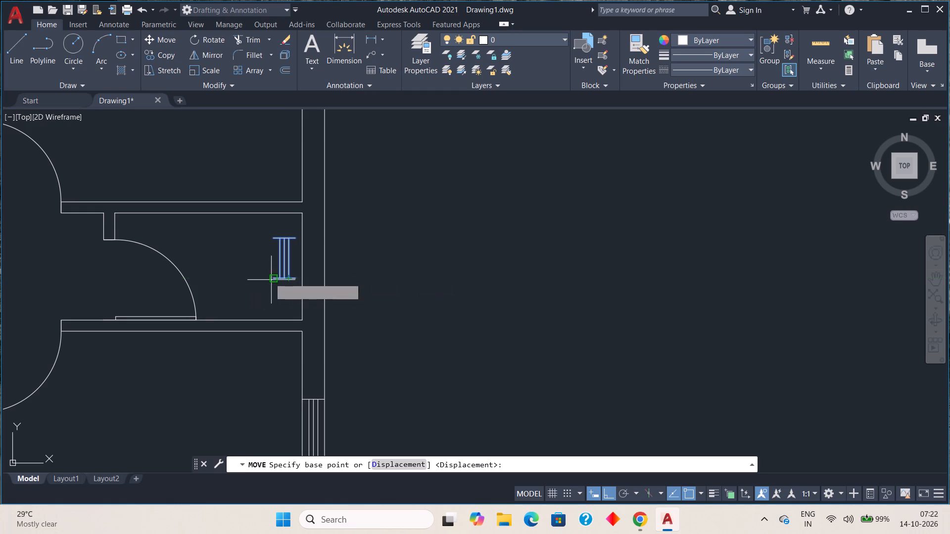
pyautogui.click(274, 281)
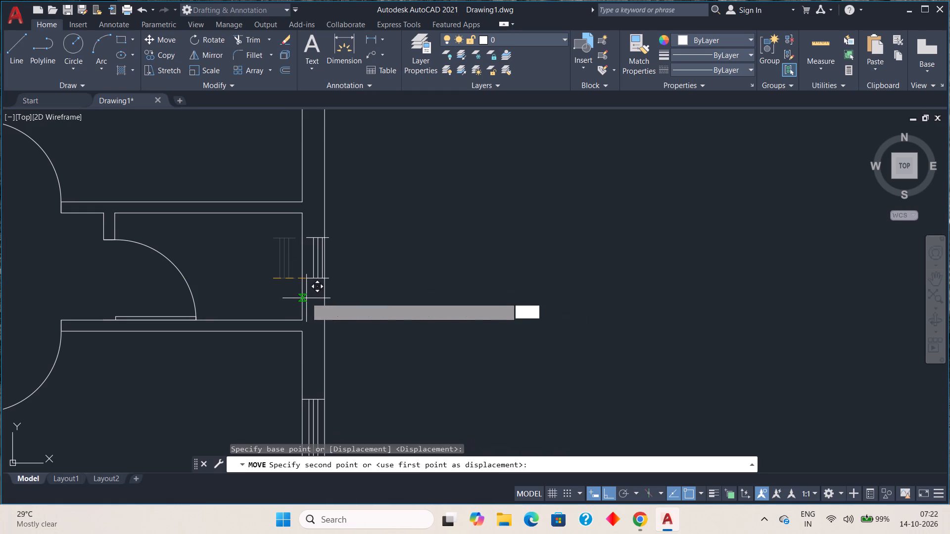
pyautogui.scroll(3, 305, 294)
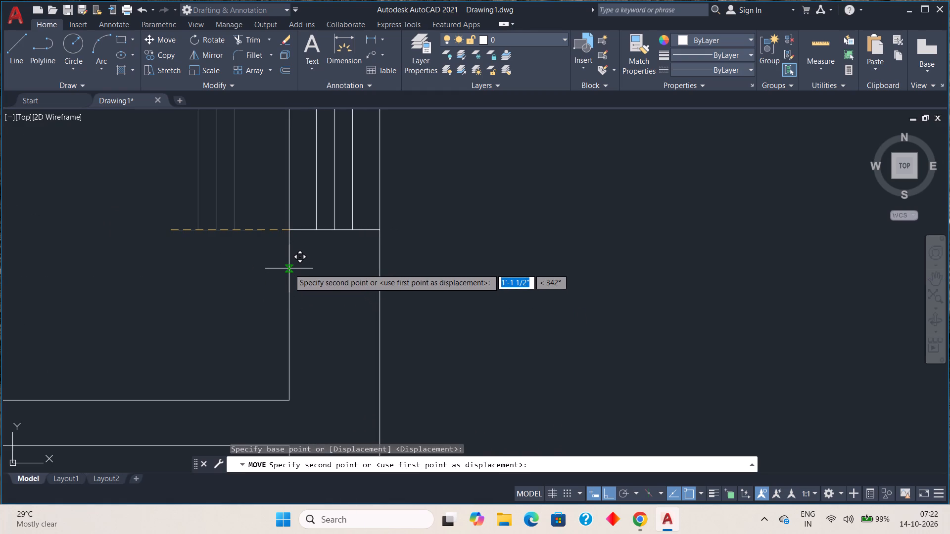
pyautogui.click(289, 268)
pyautogui.scroll(-4, 288, 268)
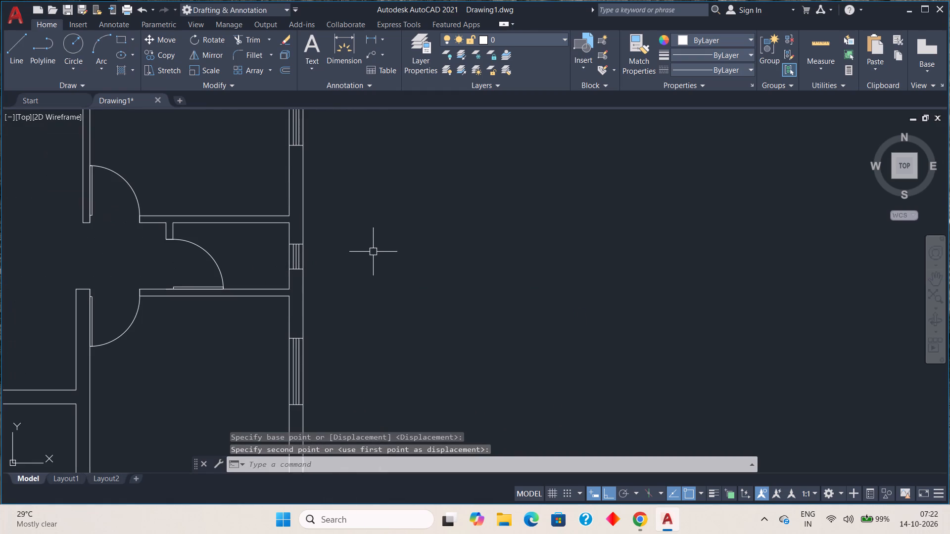
pyautogui.press('Escape')
pyautogui.press('Escape')
# Set the colour of all eight windows in the left, top and right exterior walls, including the staircase window, to yellow 248,215,49.
pyautogui.scroll(-3, 345, 250)
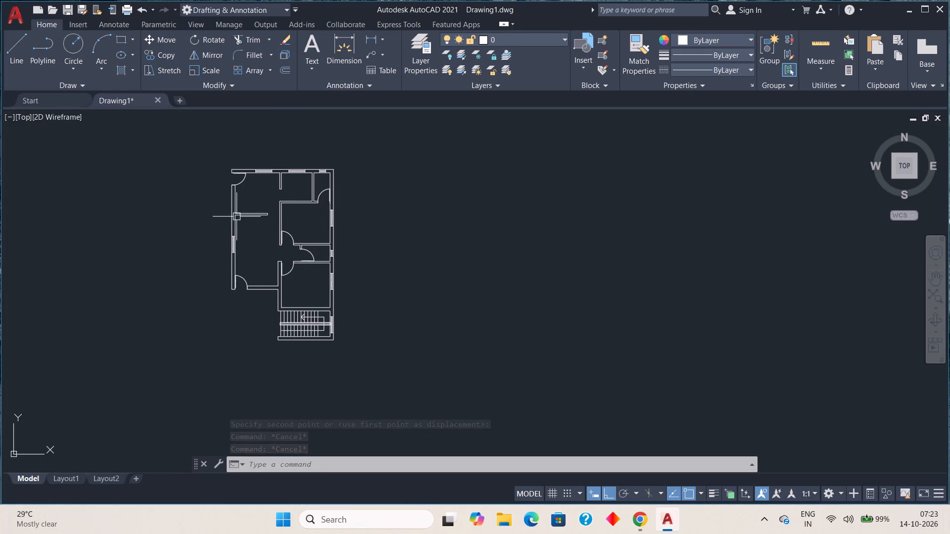
pyautogui.scroll(2, 256, 196)
pyautogui.scroll(-1, 240, 315)
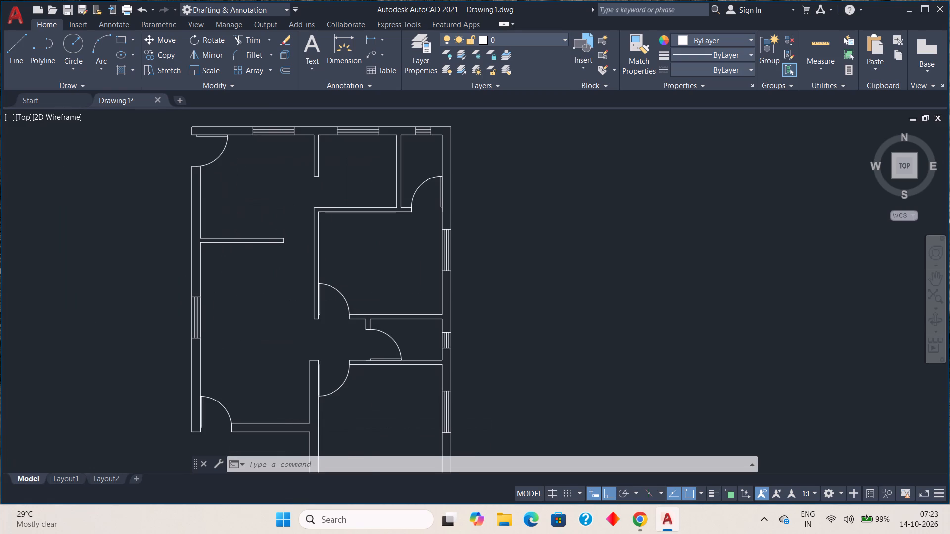
pyautogui.moveTo(238, 307); pyautogui.dragTo(274, 248, button='middle')
pyautogui.scroll(3, 271, 252)
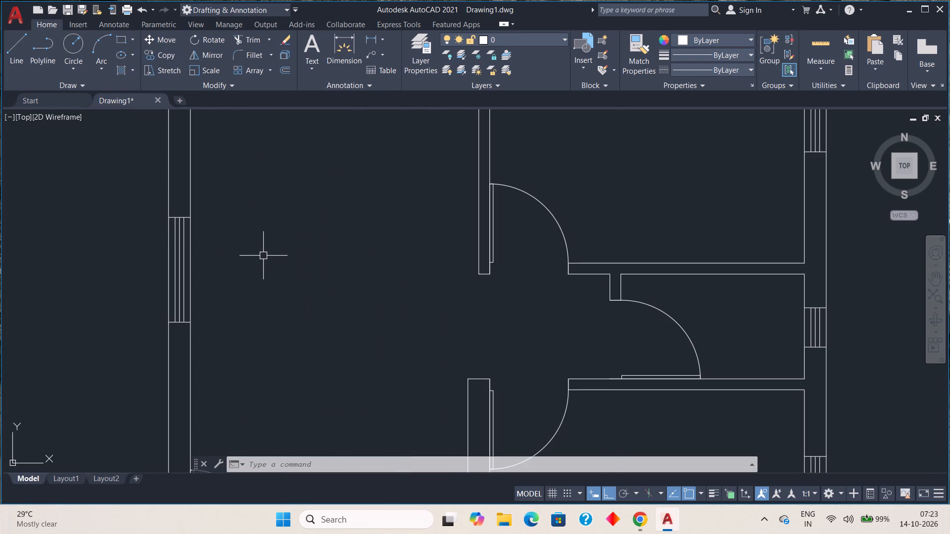
pyautogui.click(138, 206)
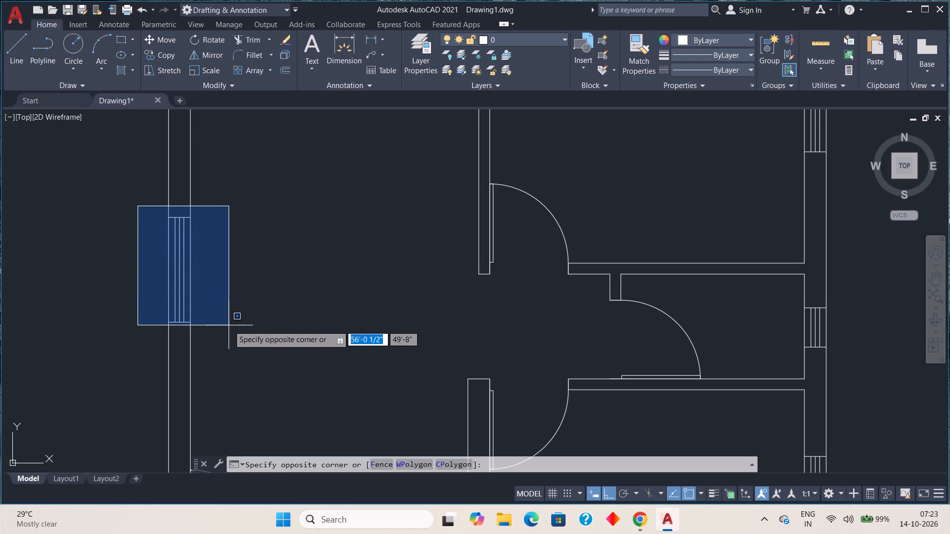
pyautogui.click(229, 325)
pyautogui.scroll(-4, 244, 307)
pyautogui.scroll(2, 261, 221)
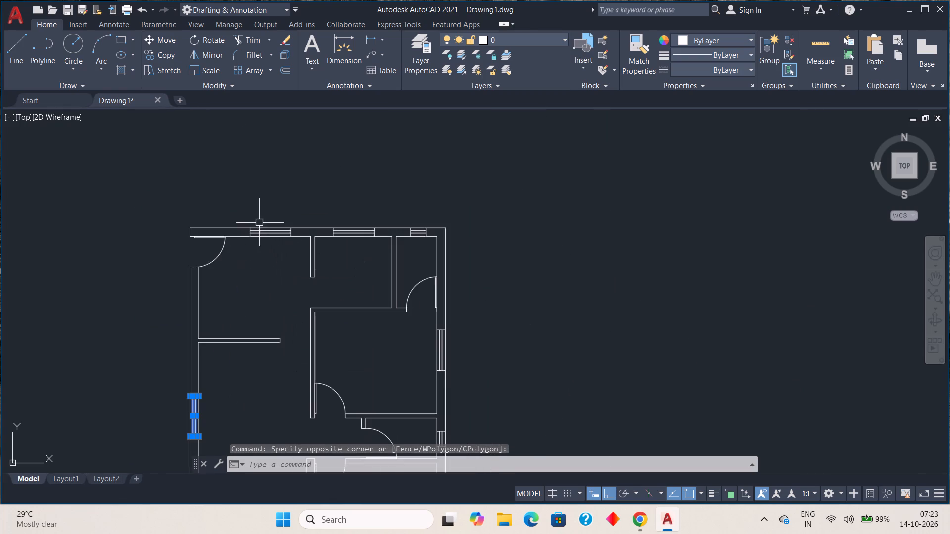
pyautogui.scroll(2, 225, 214)
pyautogui.moveTo(254, 231); pyautogui.dragTo(261, 239)
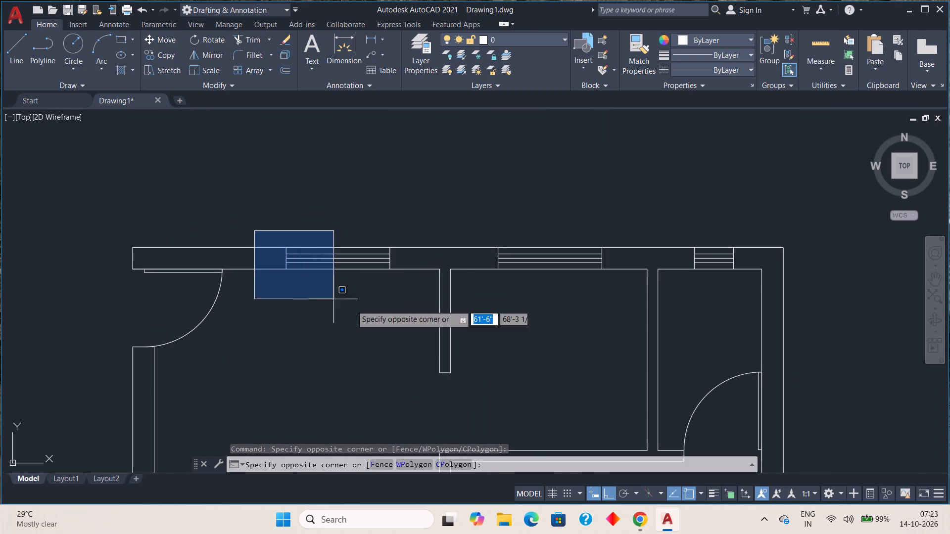
pyautogui.click(409, 324)
pyautogui.click(483, 236)
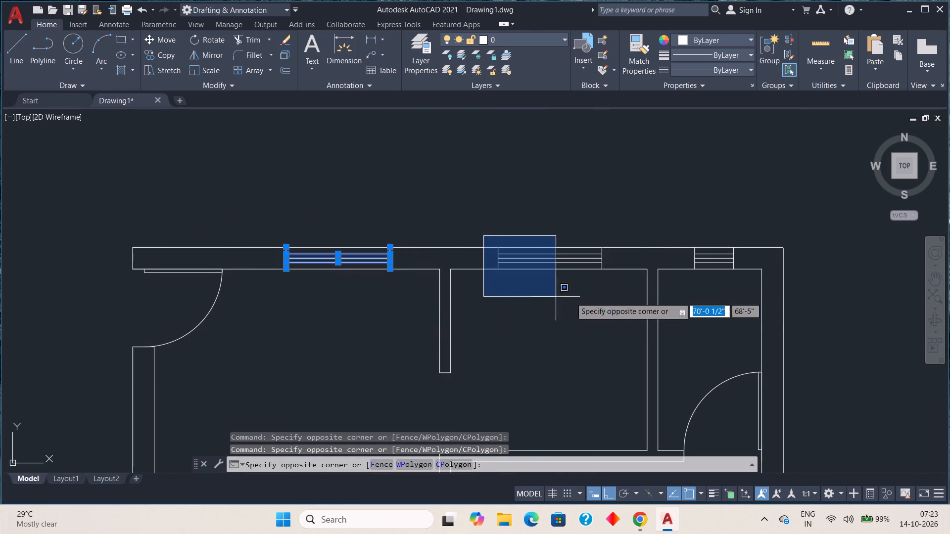
pyautogui.click(616, 305)
pyautogui.moveTo(667, 231); pyautogui.dragTo(675, 243)
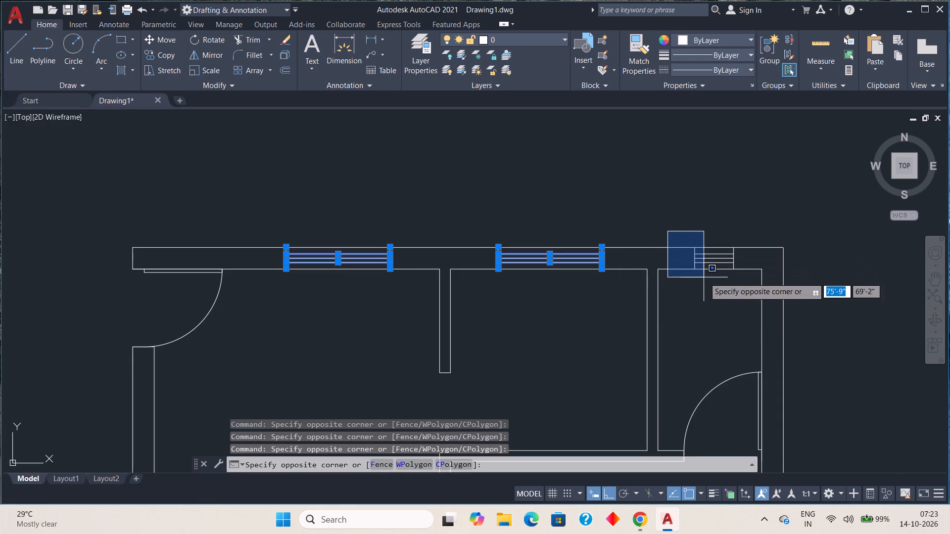
pyautogui.click(738, 290)
pyautogui.scroll(-1, 735, 357)
pyautogui.moveTo(697, 340); pyautogui.dragTo(433, 167, button='middle')
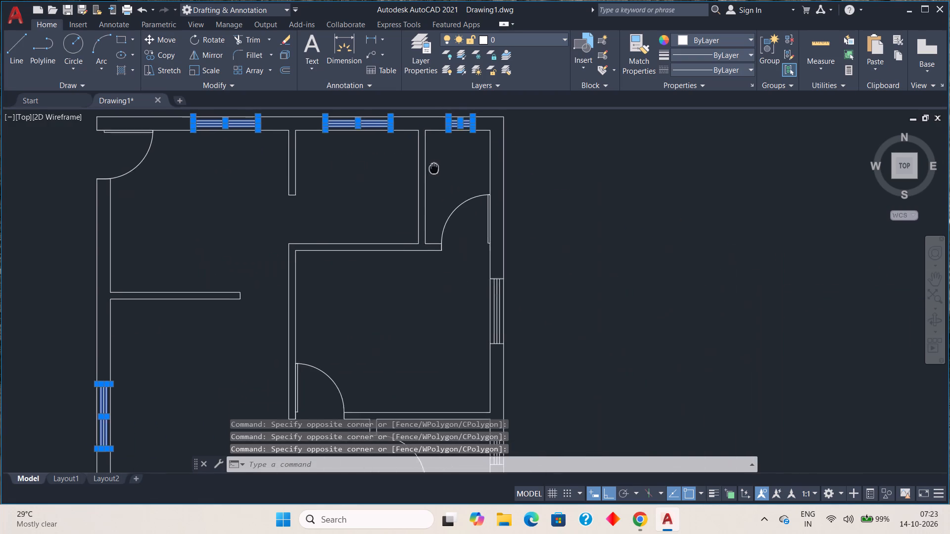
pyautogui.moveTo(433, 167); pyautogui.dragTo(427, 165, button='middle')
pyautogui.click(462, 265)
pyautogui.click(522, 349)
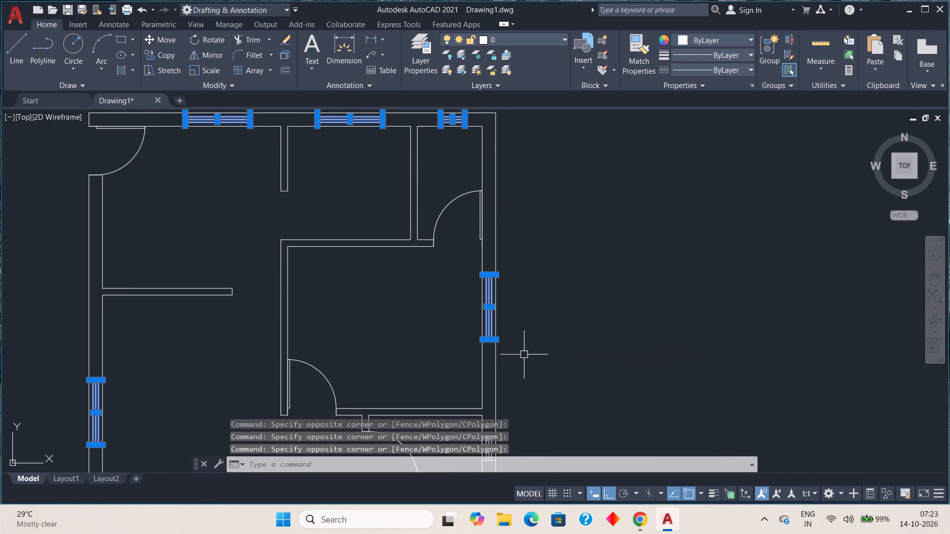
pyautogui.moveTo(529, 382); pyautogui.dragTo(498, 60, button='middle')
pyautogui.scroll(-1, 445, 165)
pyautogui.moveTo(434, 213); pyautogui.dragTo(431, 225, button='middle')
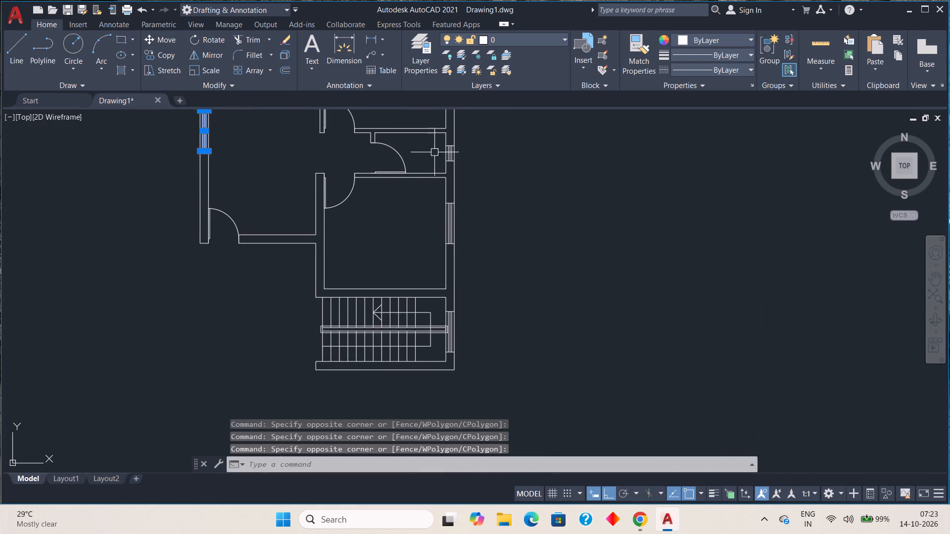
pyautogui.scroll(2, 439, 154)
pyautogui.click(440, 124)
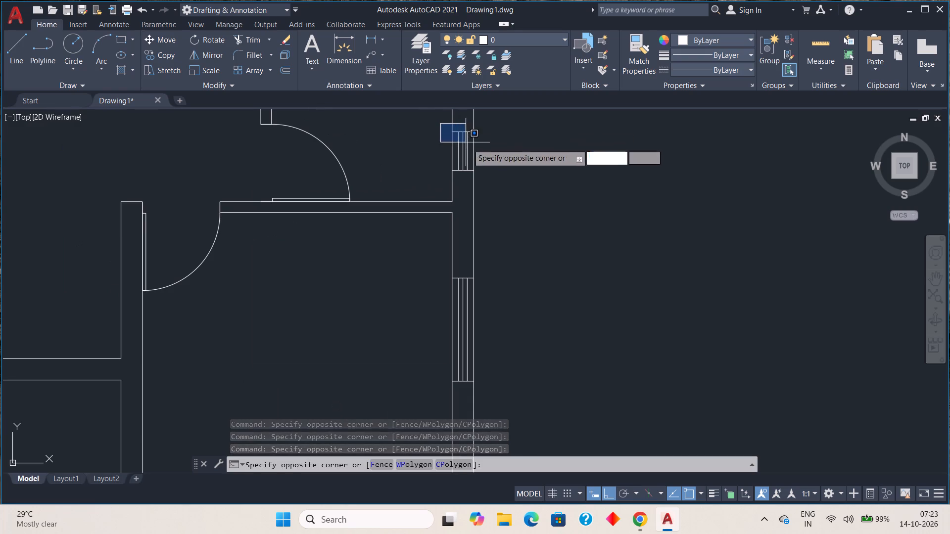
pyautogui.click(492, 177)
pyautogui.click(431, 265)
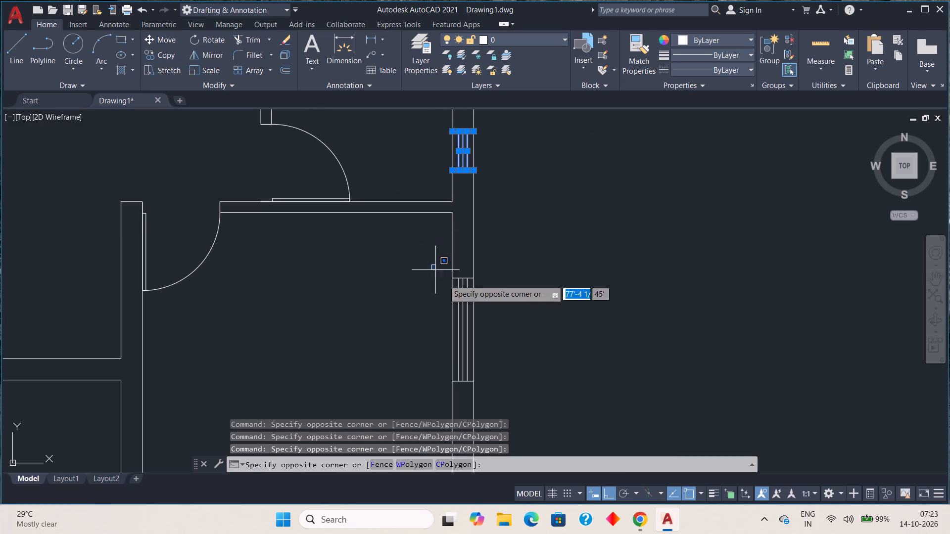
pyautogui.click(509, 394)
pyautogui.scroll(-2, 494, 364)
pyautogui.moveTo(490, 339); pyautogui.dragTo(462, 157, button='middle')
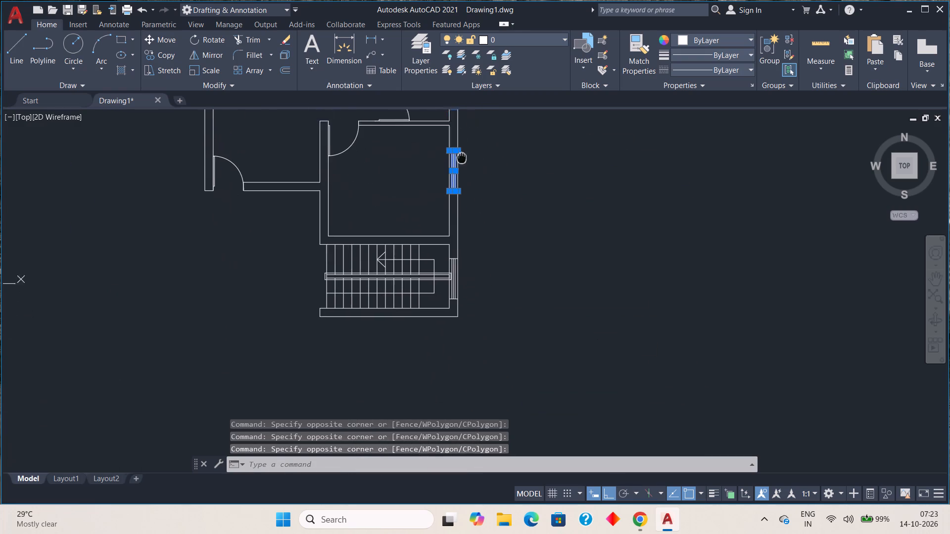
pyautogui.moveTo(462, 157); pyautogui.dragTo(460, 141, button='middle')
pyautogui.scroll(2, 455, 243)
pyautogui.click(408, 227)
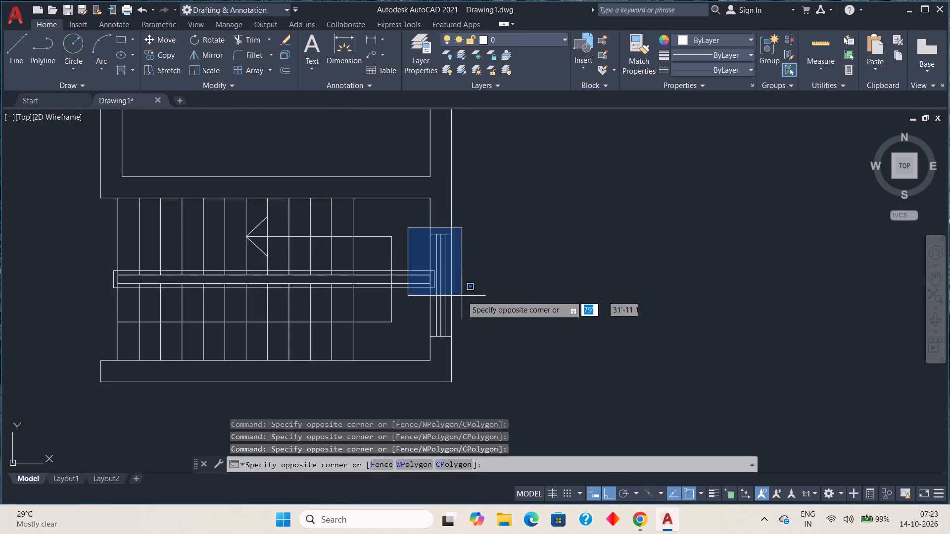
pyautogui.click(491, 344)
pyautogui.scroll(-4, 470, 189)
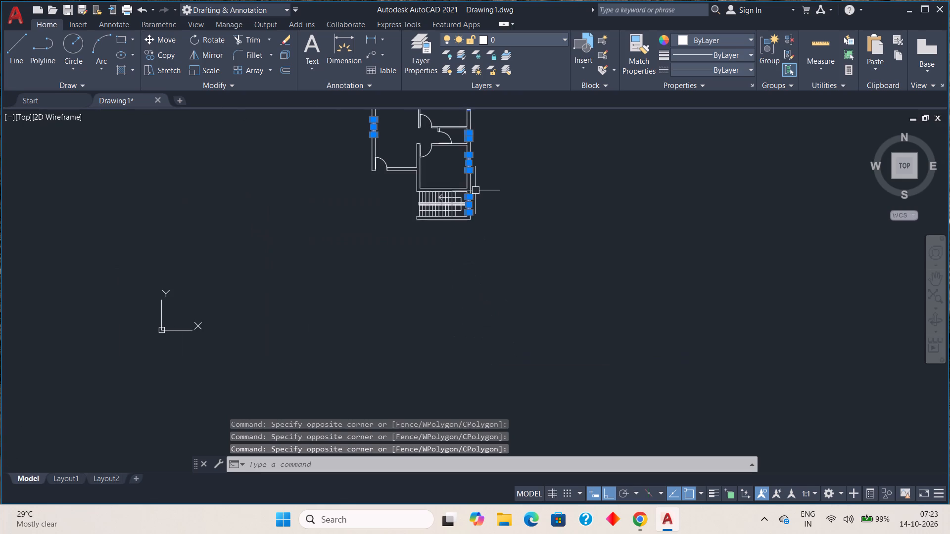
pyautogui.scroll(-1, 513, 189)
pyautogui.moveTo(499, 247); pyautogui.dragTo(461, 317, button='middle')
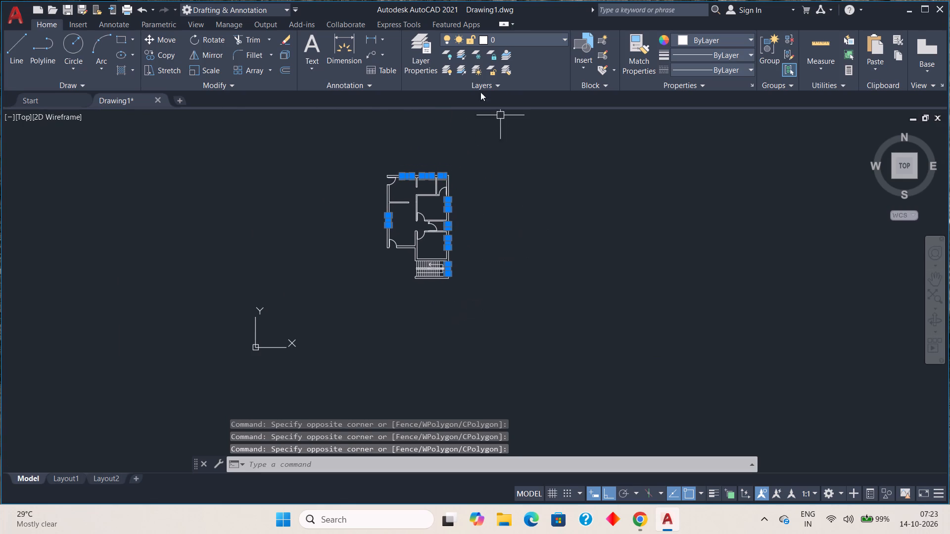
pyautogui.click(749, 38)
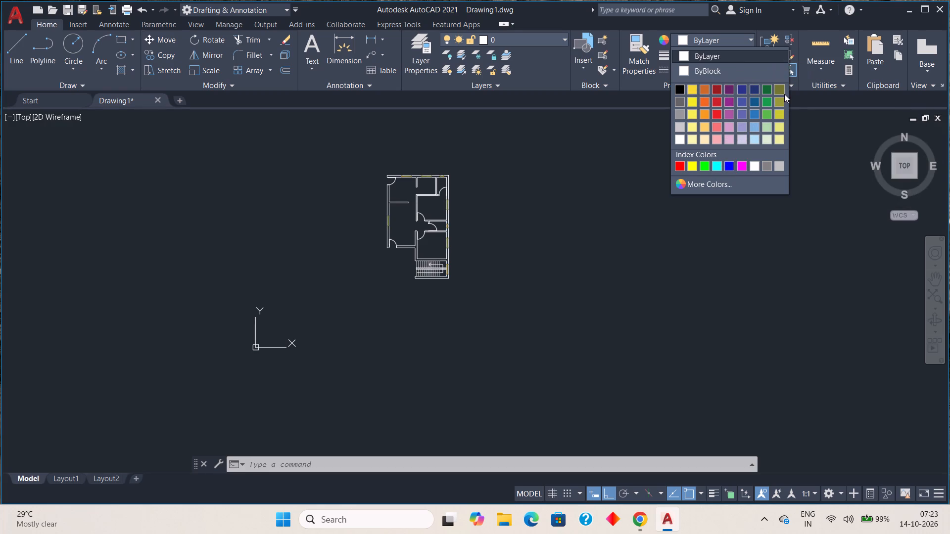
pyautogui.click(688, 89)
pyautogui.scroll(3, 444, 191)
pyautogui.scroll(-1, 451, 191)
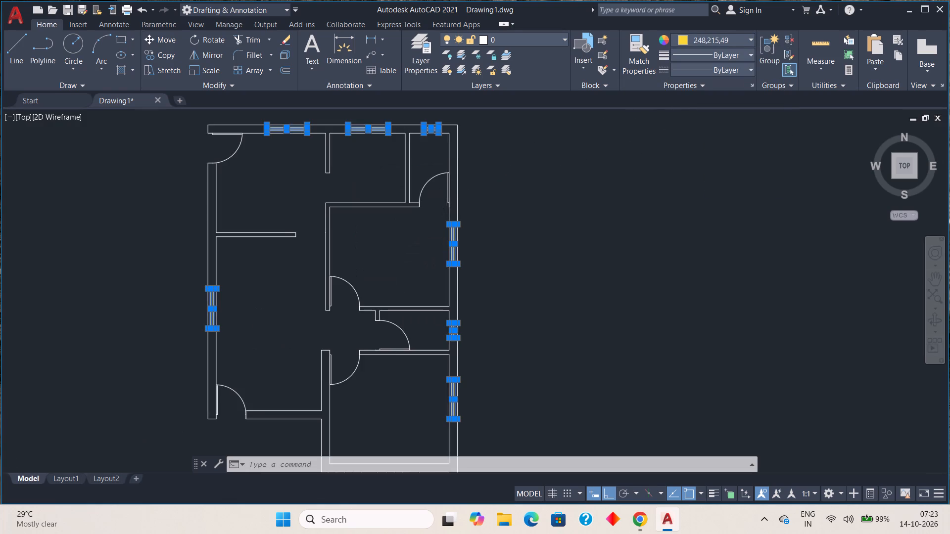
pyautogui.press('Escape')
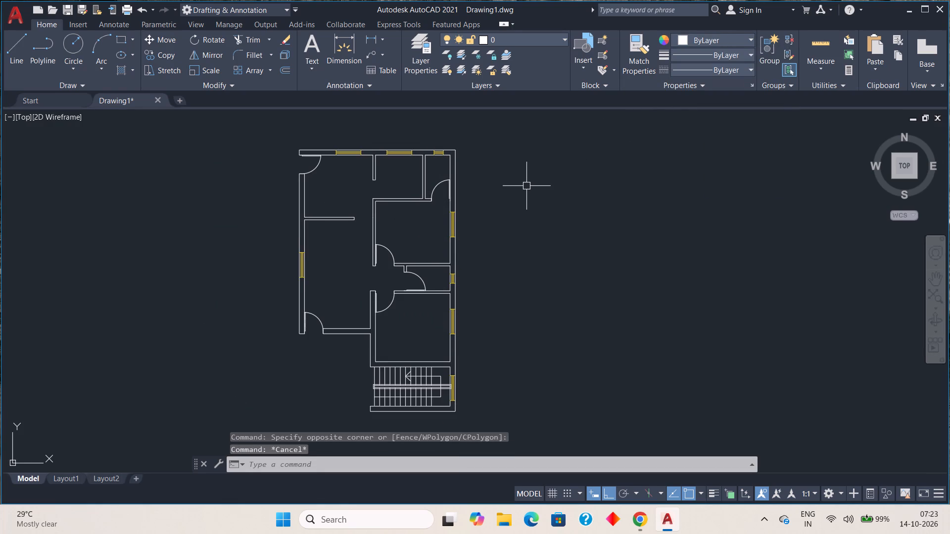
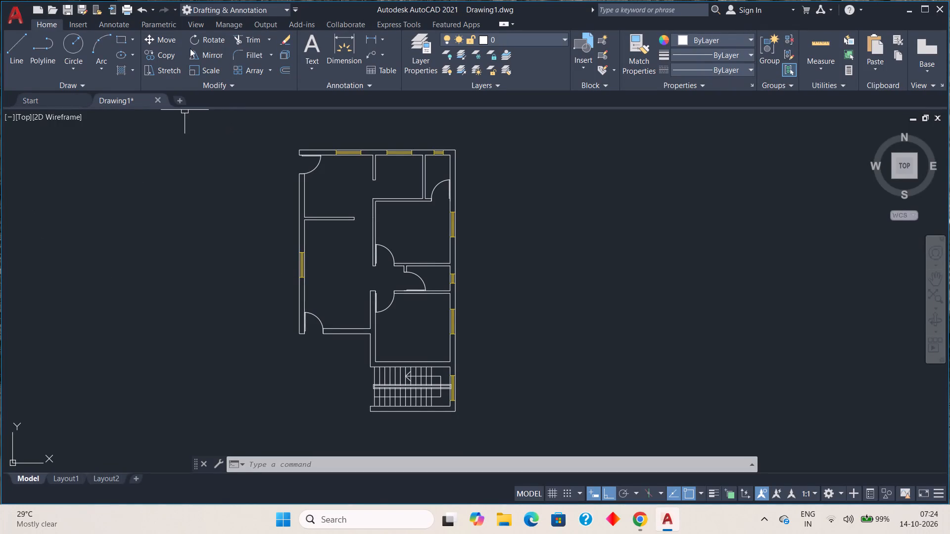
# Start a multiline text label reading DINING in the floor plan's upper-left room.
pyautogui.click(313, 45)
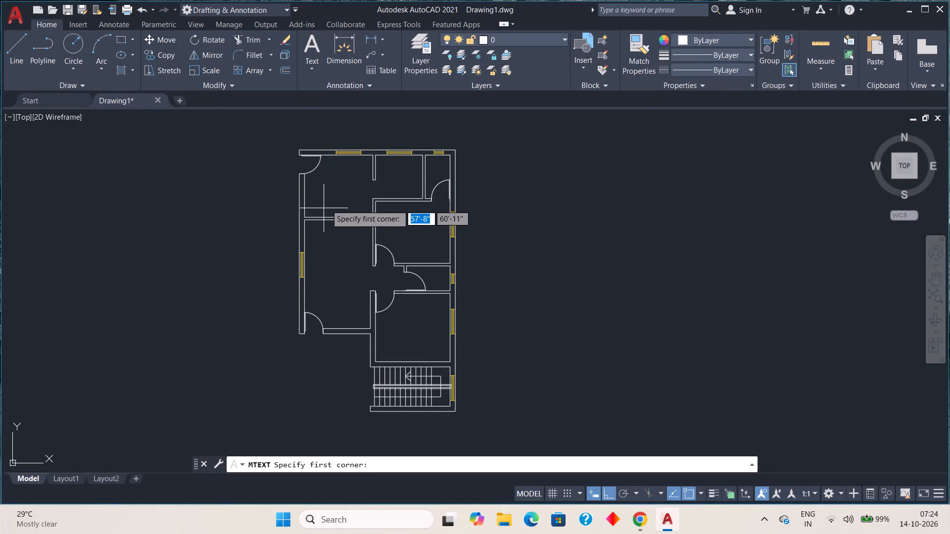
pyautogui.scroll(2, 328, 202)
pyautogui.click(301, 173)
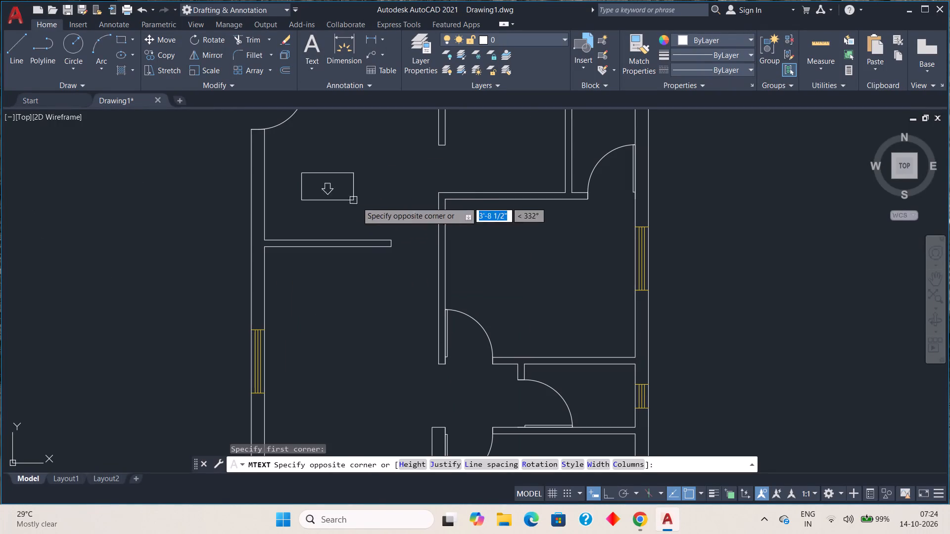
pyautogui.click(414, 214)
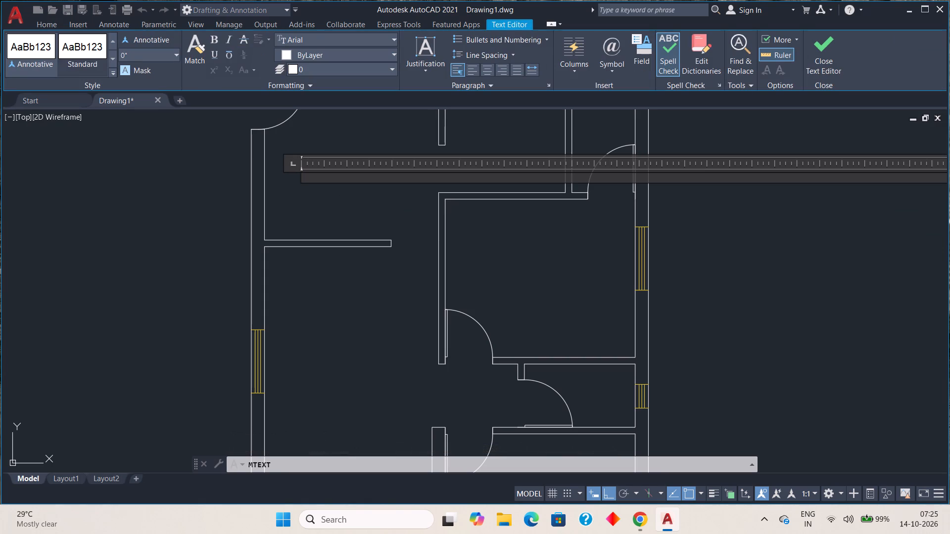
pyautogui.write('dinin')
pyautogui.press('BackSpace')
pyautogui.press('BackSpace')
pyautogui.press('BackSpace')
pyautogui.press('BackSpace')
pyautogui.press('BackSpace')
pyautogui.write('DINING')
pyautogui.press('space')
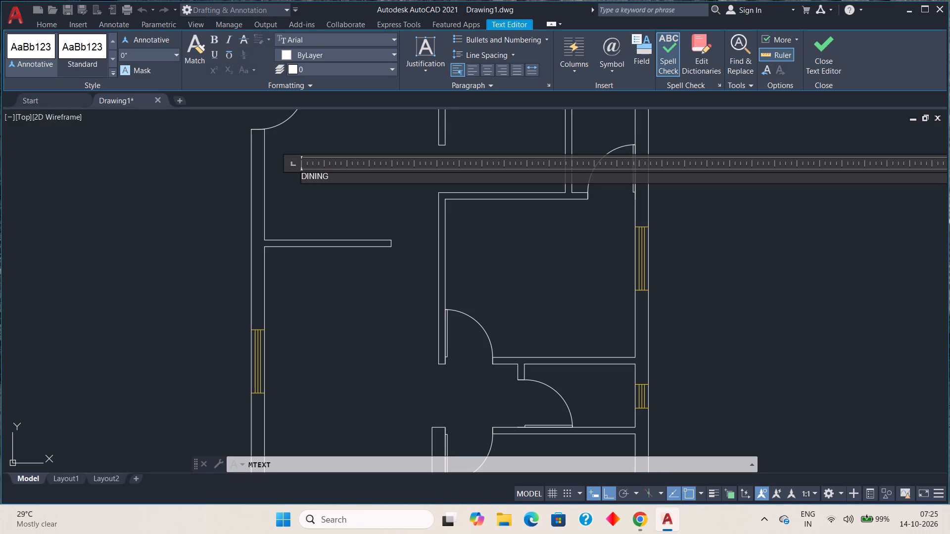
# Add a second line with the room size 11' X 10' below DINING.
pyautogui.press('Return')
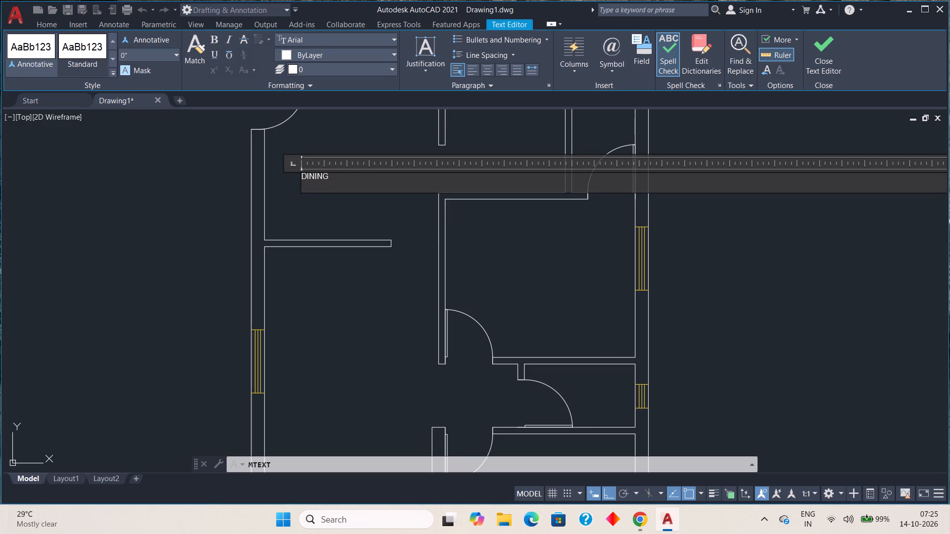
pyautogui.write('11')
pyautogui.press("'")
pyautogui.press('x')
pyautogui.press('BackSpace')
pyautogui.press('space')
pyautogui.write('X')
pyautogui.press('space')
pyautogui.write("10'")
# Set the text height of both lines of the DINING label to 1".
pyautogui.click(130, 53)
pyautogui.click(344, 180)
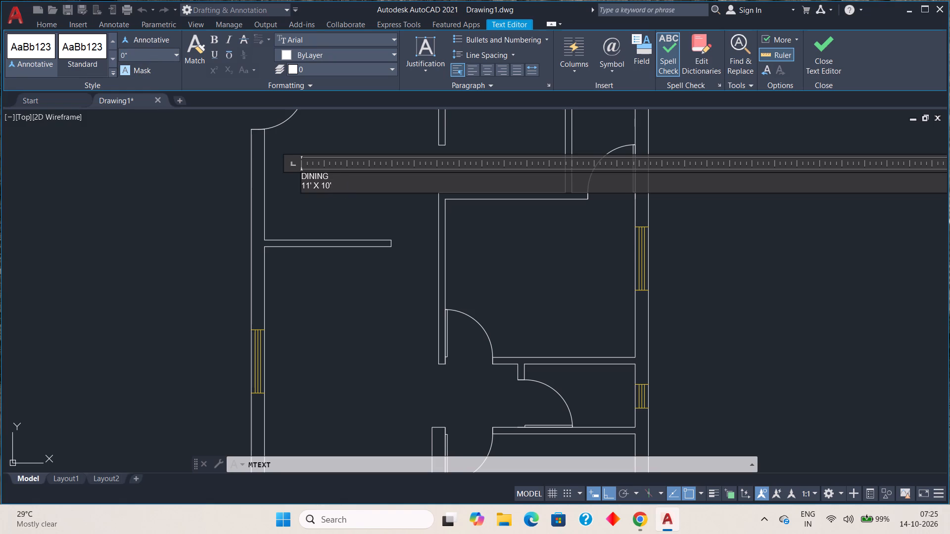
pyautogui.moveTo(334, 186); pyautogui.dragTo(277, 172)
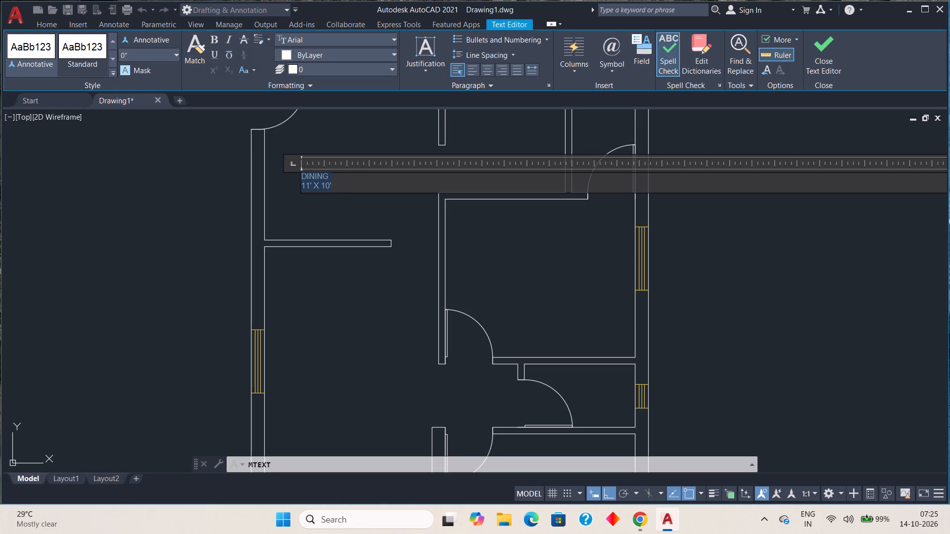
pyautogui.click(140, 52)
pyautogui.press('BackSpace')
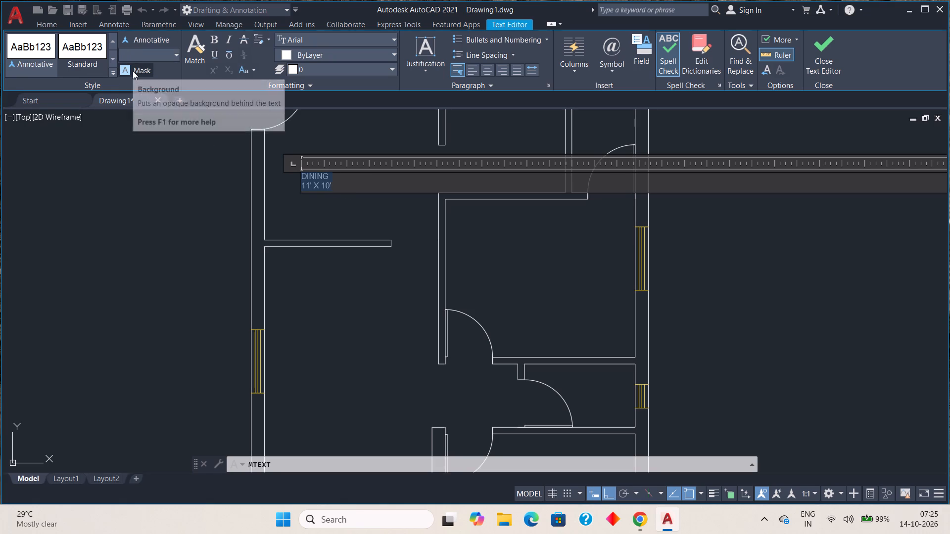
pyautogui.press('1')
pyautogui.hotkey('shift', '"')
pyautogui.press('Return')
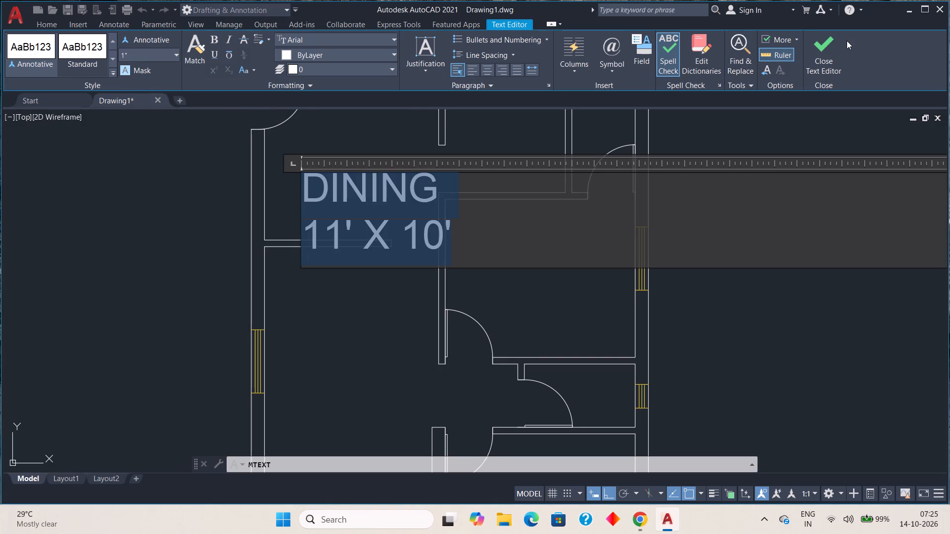
# Center-align both lines of the DINING label and finish the text edit.
pyautogui.click(485, 71)
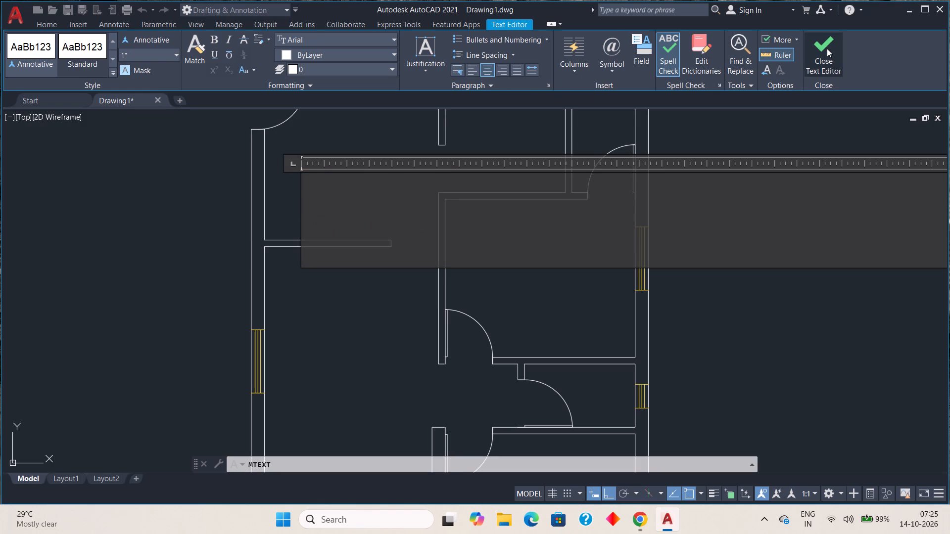
pyautogui.click(827, 48)
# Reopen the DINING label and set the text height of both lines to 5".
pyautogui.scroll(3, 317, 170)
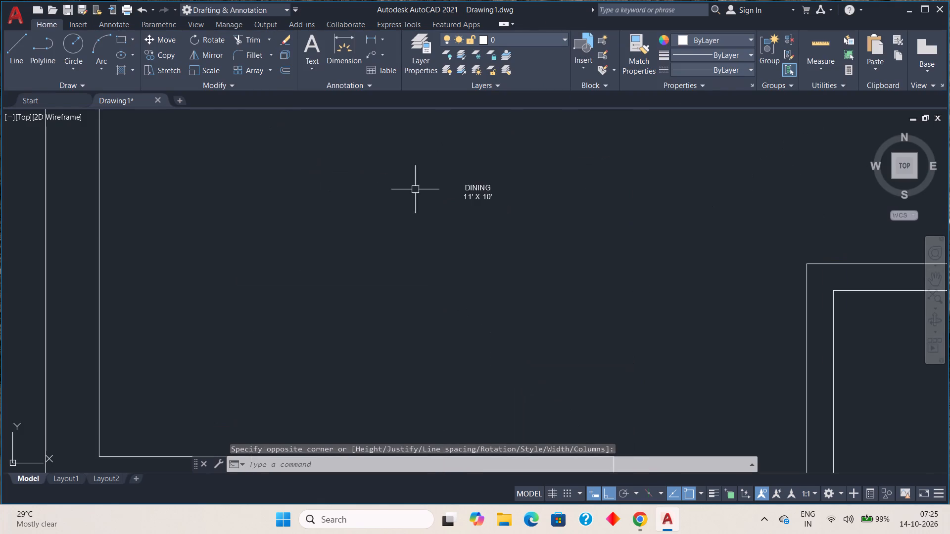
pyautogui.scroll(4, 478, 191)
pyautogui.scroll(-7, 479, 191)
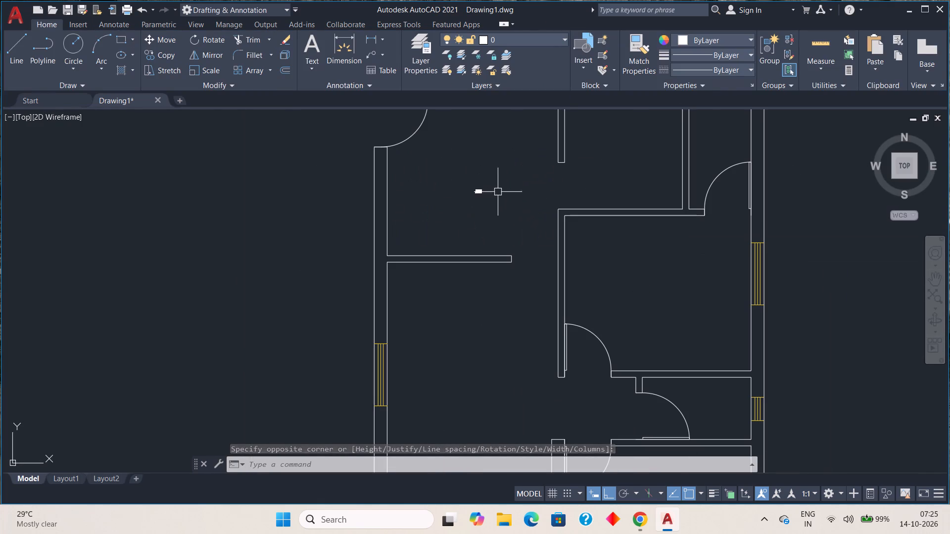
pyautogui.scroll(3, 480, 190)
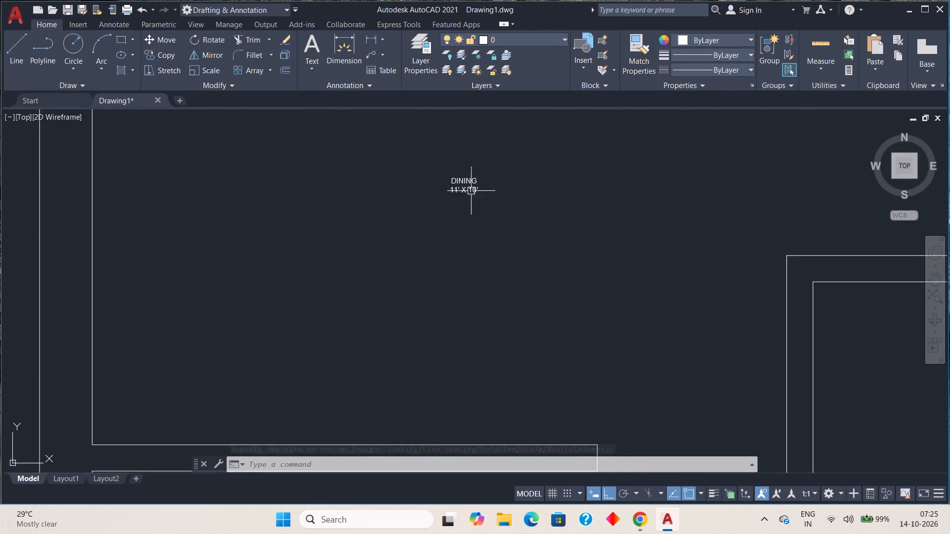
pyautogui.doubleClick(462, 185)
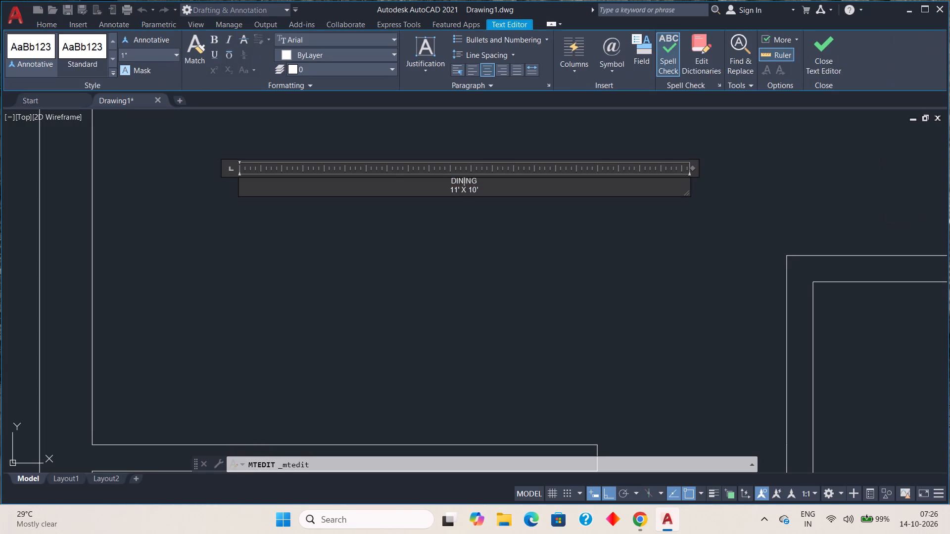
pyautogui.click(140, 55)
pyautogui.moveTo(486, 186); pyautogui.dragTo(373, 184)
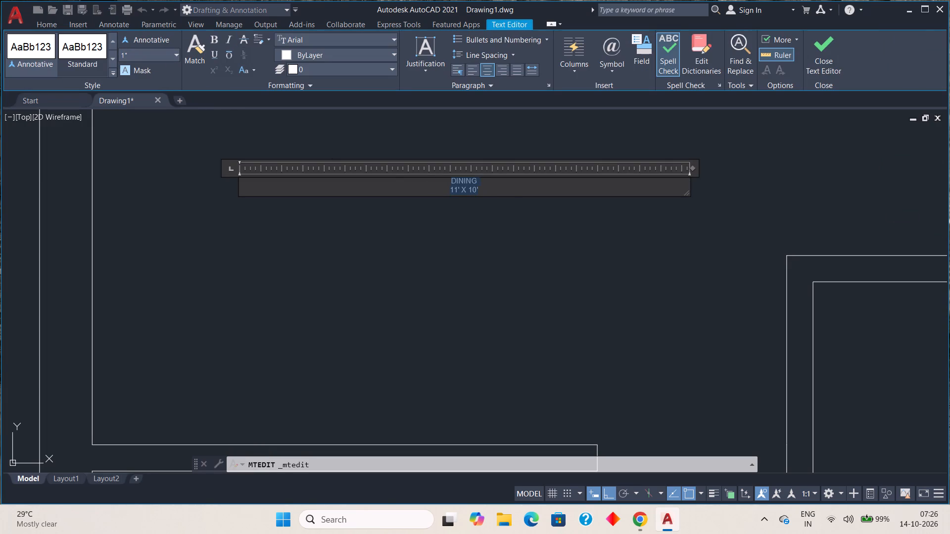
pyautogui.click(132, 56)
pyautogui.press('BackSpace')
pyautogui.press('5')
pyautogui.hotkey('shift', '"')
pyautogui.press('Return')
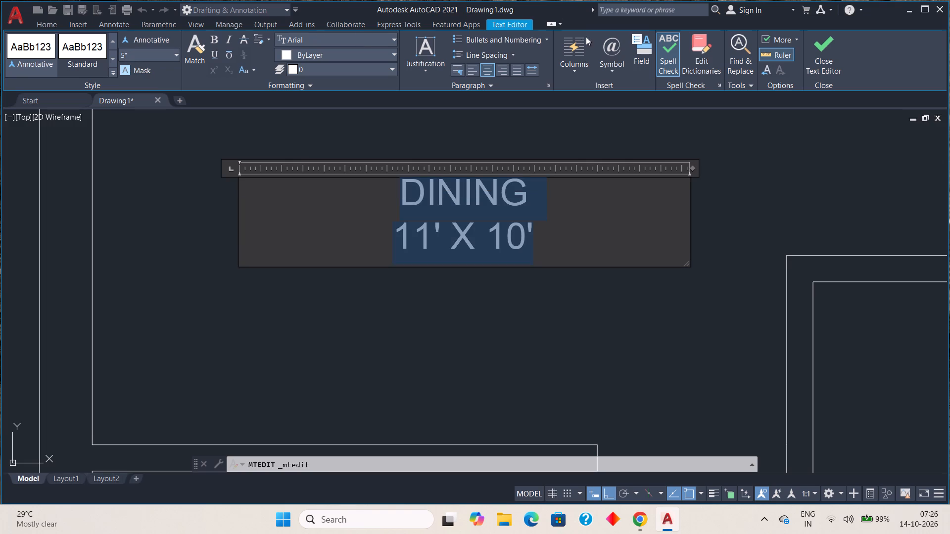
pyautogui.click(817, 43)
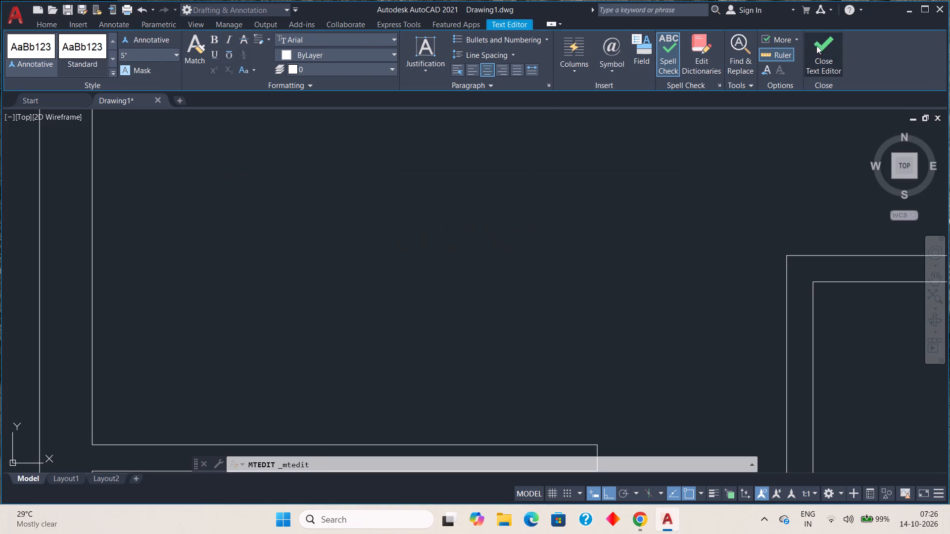
# Edit the DINING label again, setting the text height of both lines to 7".
pyautogui.scroll(-4, 637, 244)
pyautogui.moveTo(660, 262); pyautogui.dragTo(580, 260, button='middle')
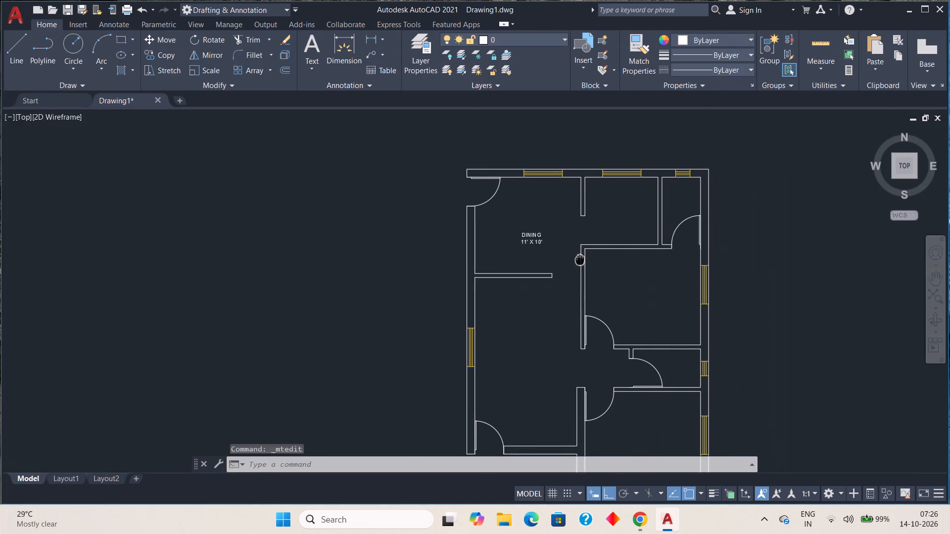
pyautogui.moveTo(580, 260); pyautogui.dragTo(567, 256, button='middle')
pyautogui.scroll(2, 539, 235)
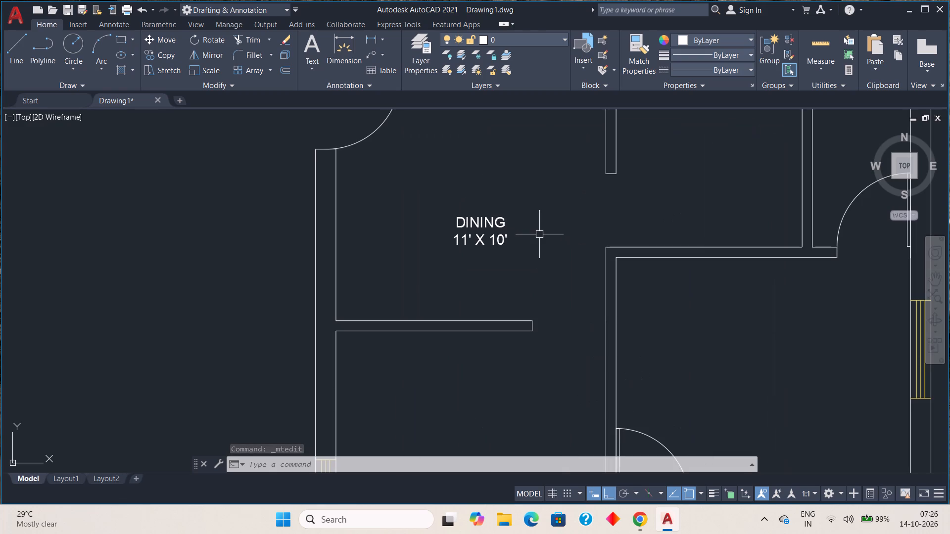
pyautogui.doubleClick(475, 221)
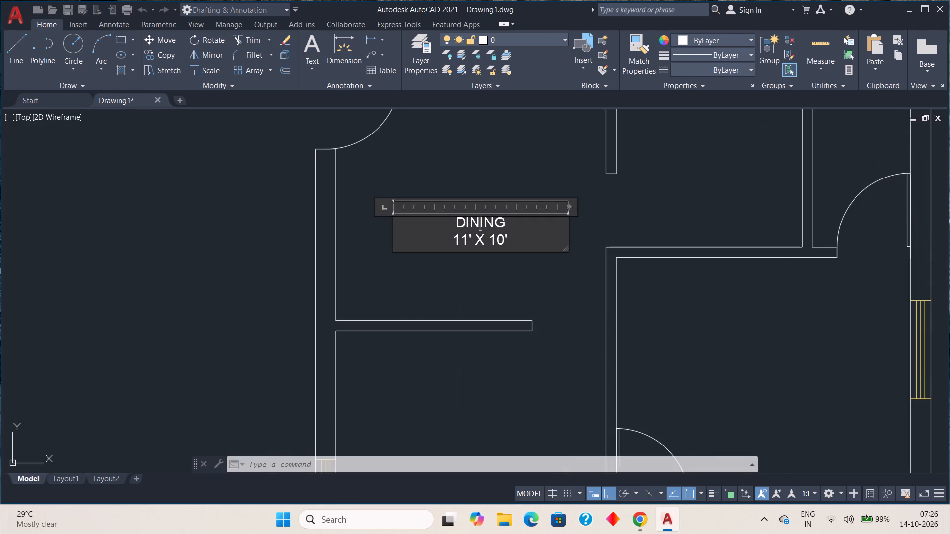
pyautogui.moveTo(526, 236); pyautogui.dragTo(413, 222)
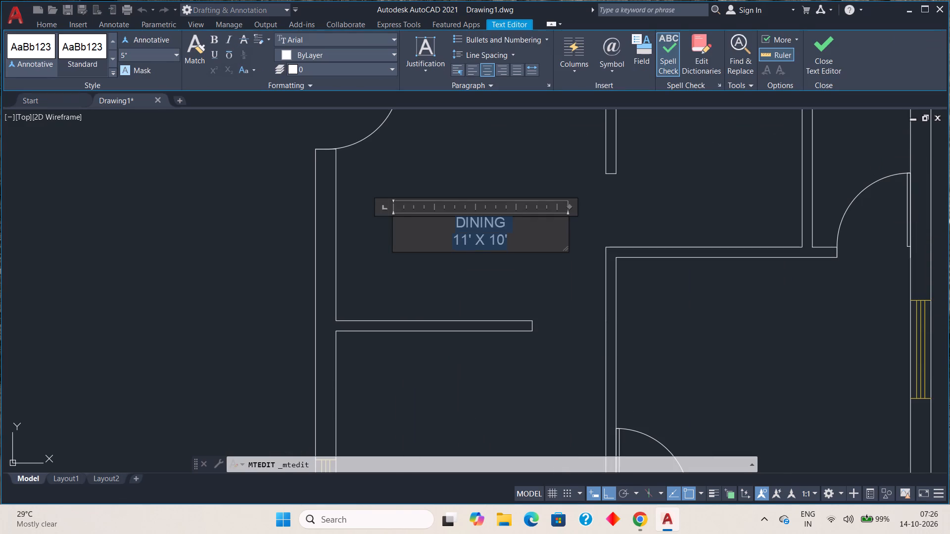
pyautogui.click(130, 58)
pyautogui.press('BackSpace')
pyautogui.press('7')
pyautogui.hotkey('shift', '"')
pyautogui.press('Return')
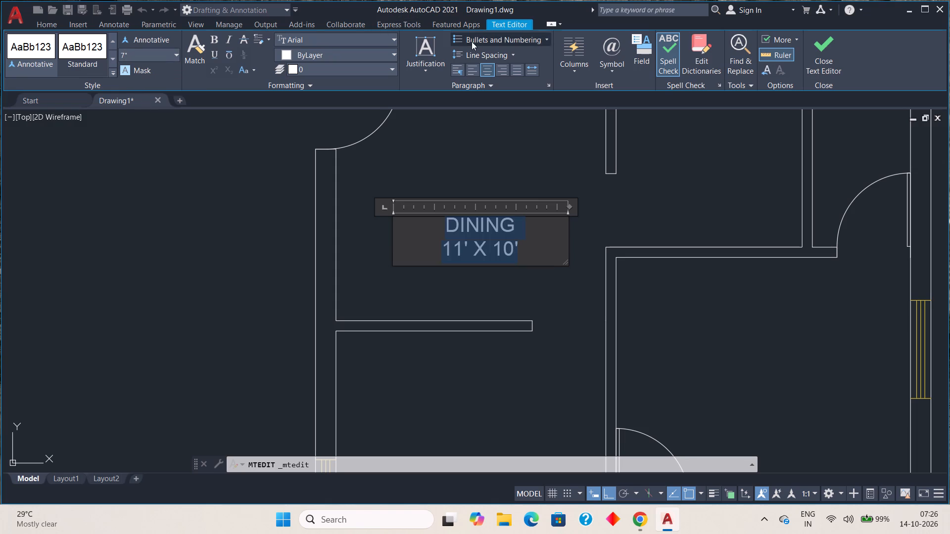
pyautogui.click(834, 44)
pyautogui.scroll(-3, 610, 215)
pyautogui.scroll(1, 606, 220)
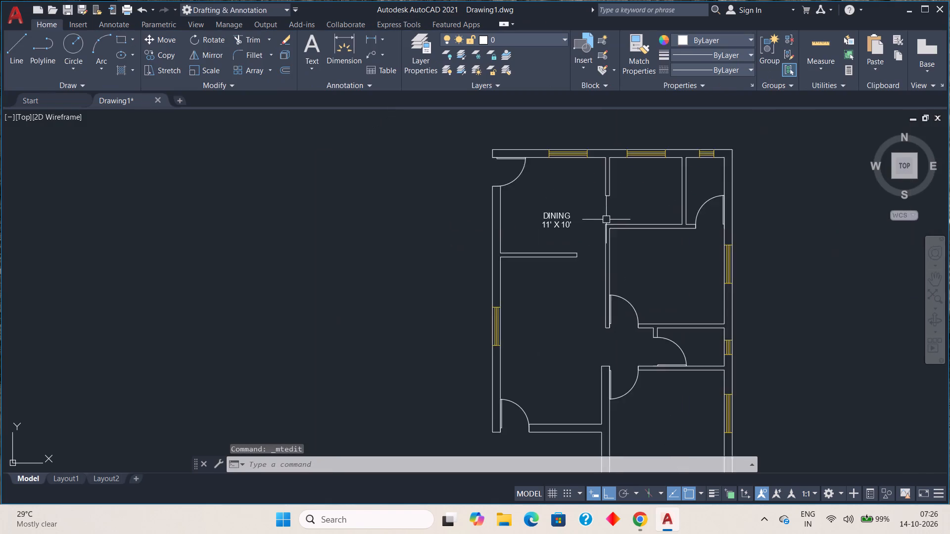
# Copy the DINING label, with Ortho off, into the large room below dining, the two large right-hand rooms and the top-middle room.
pyautogui.scroll(2, 606, 220)
pyautogui.scroll(-2, 562, 227)
pyautogui.moveTo(575, 238); pyautogui.dragTo(558, 233, button='middle')
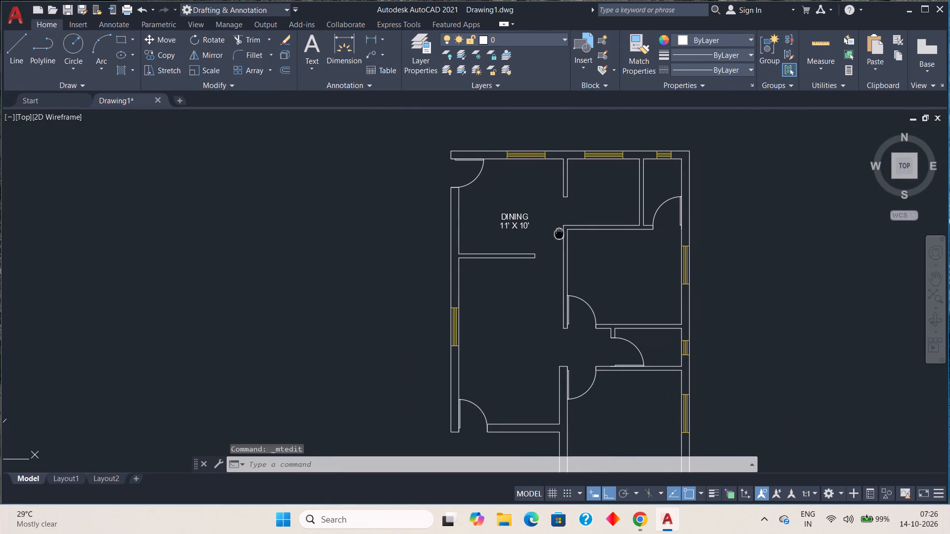
pyautogui.moveTo(558, 233); pyautogui.dragTo(535, 225, button='middle')
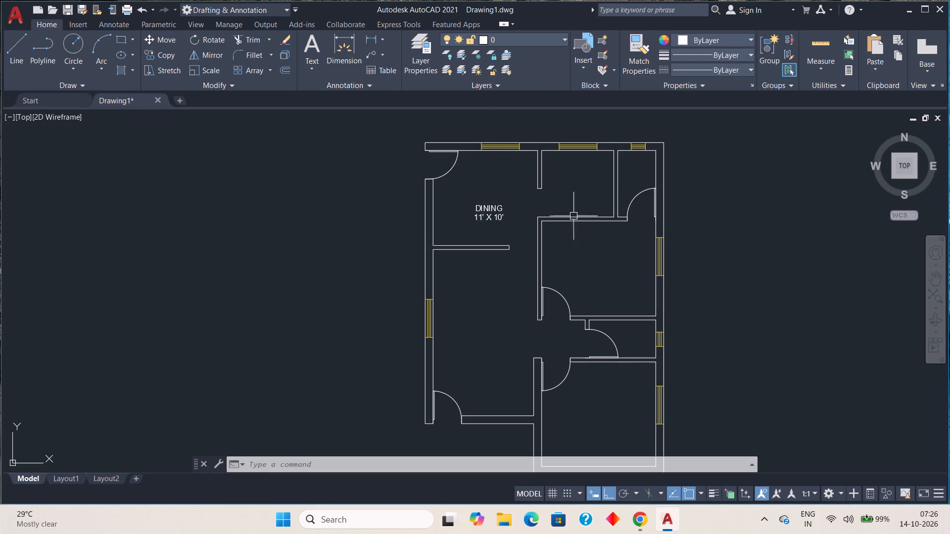
pyautogui.scroll(2, 480, 211)
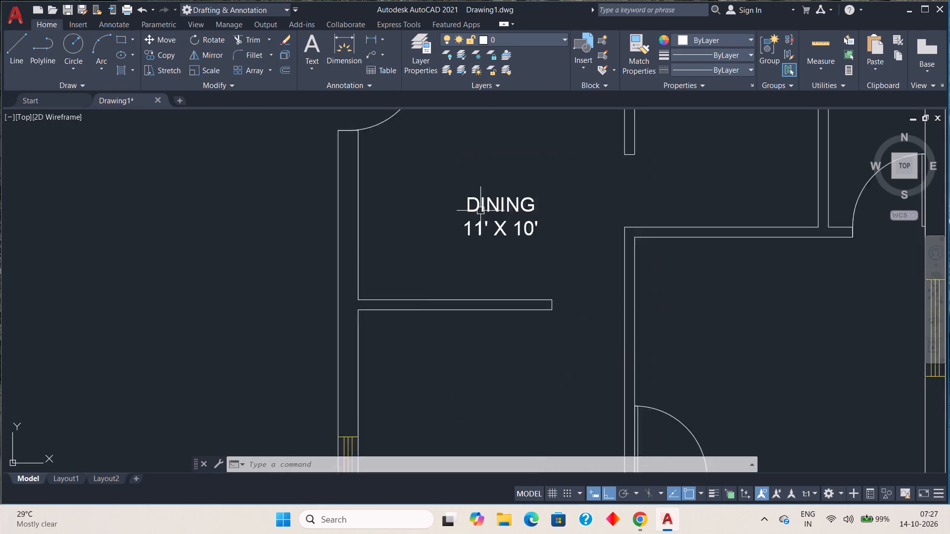
pyautogui.scroll(1, 480, 211)
pyautogui.scroll(-4, 480, 212)
pyautogui.click(480, 213)
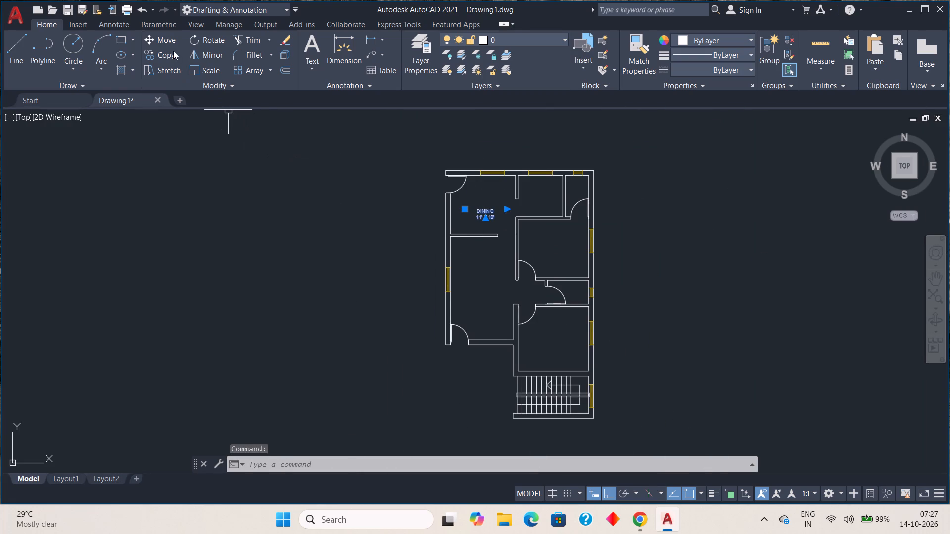
pyautogui.click(164, 53)
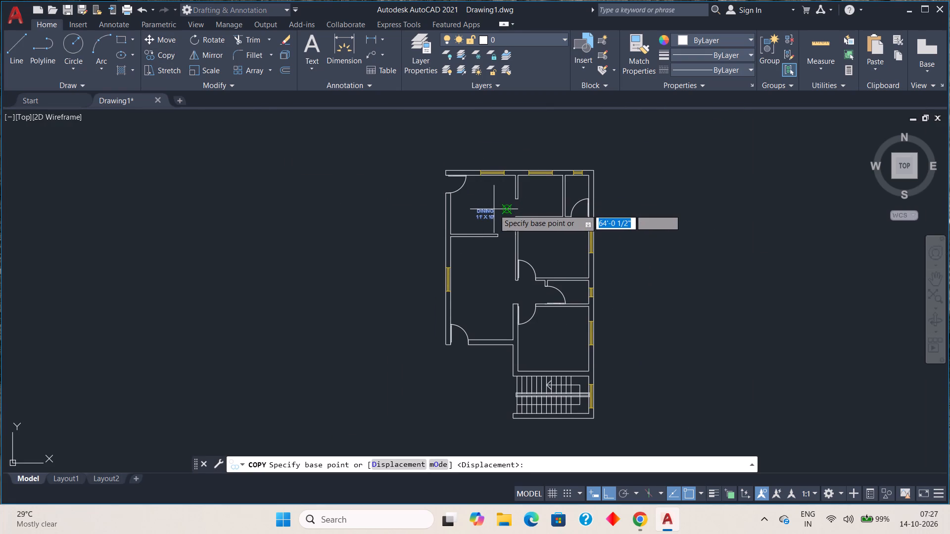
pyautogui.click(488, 210)
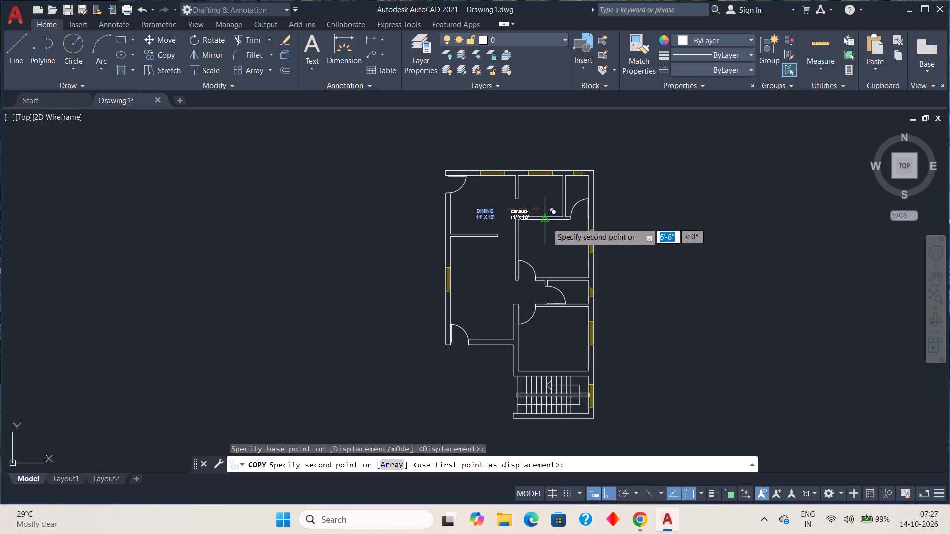
pyautogui.click(608, 492)
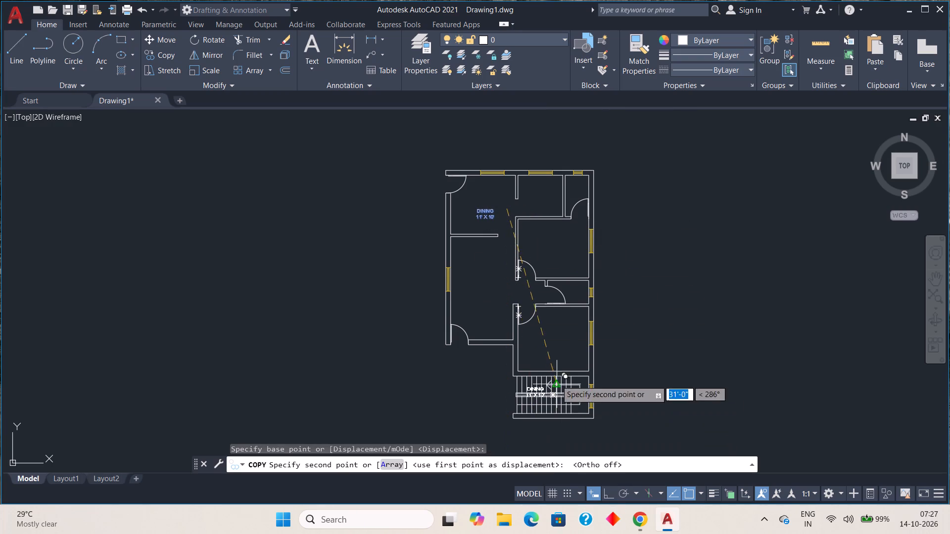
pyautogui.click(504, 281)
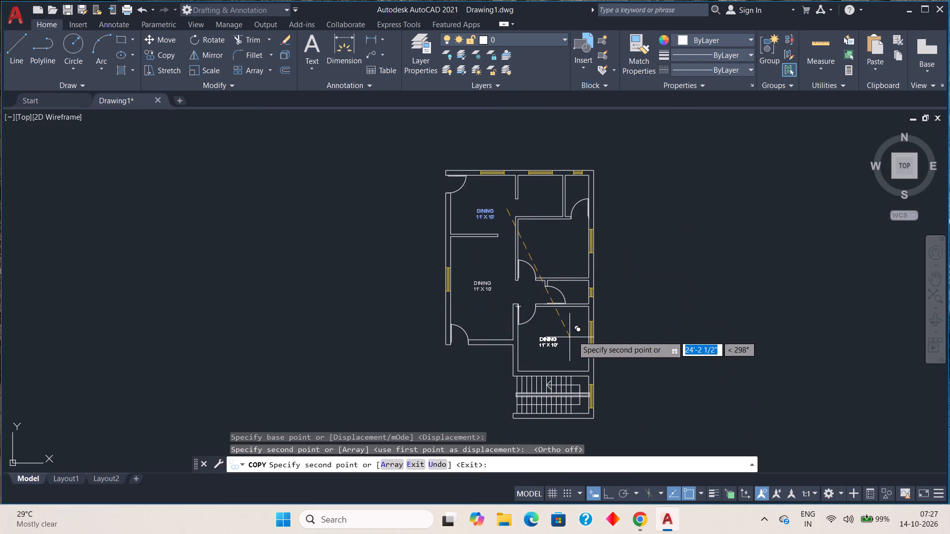
pyautogui.click(572, 336)
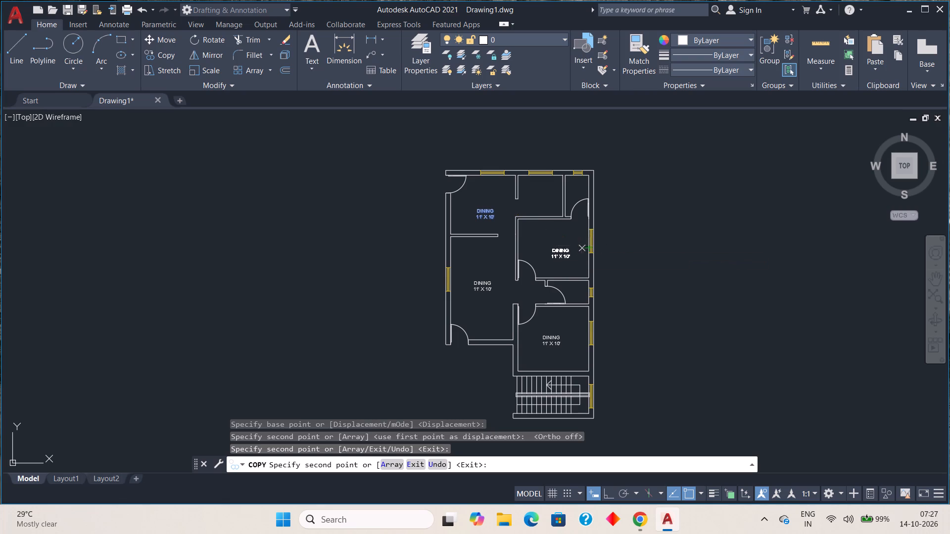
pyautogui.click(582, 246)
pyautogui.click(558, 189)
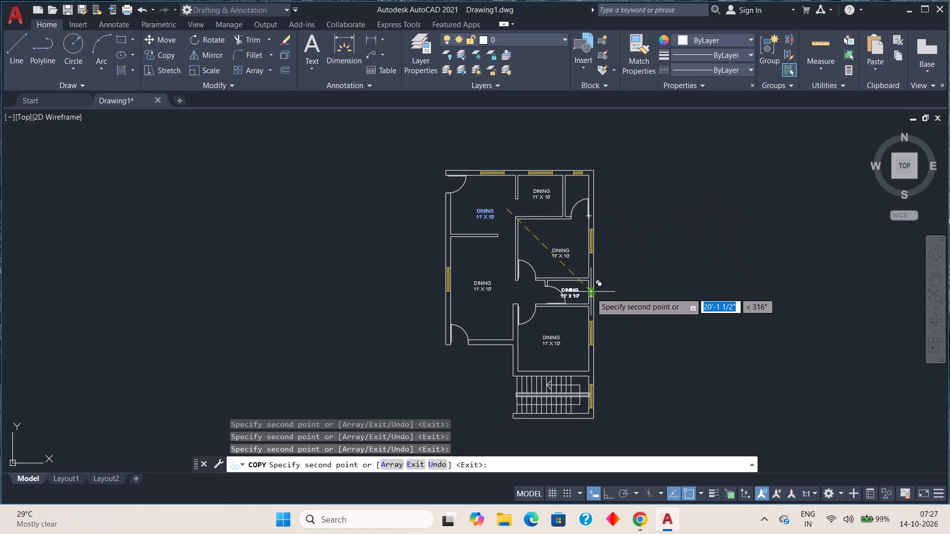
# Place more label copies in the small room between the two large right-hand rooms, the top-right corner room, the staircase and the area beside it.
pyautogui.scroll(3, 598, 291)
pyautogui.click(583, 278)
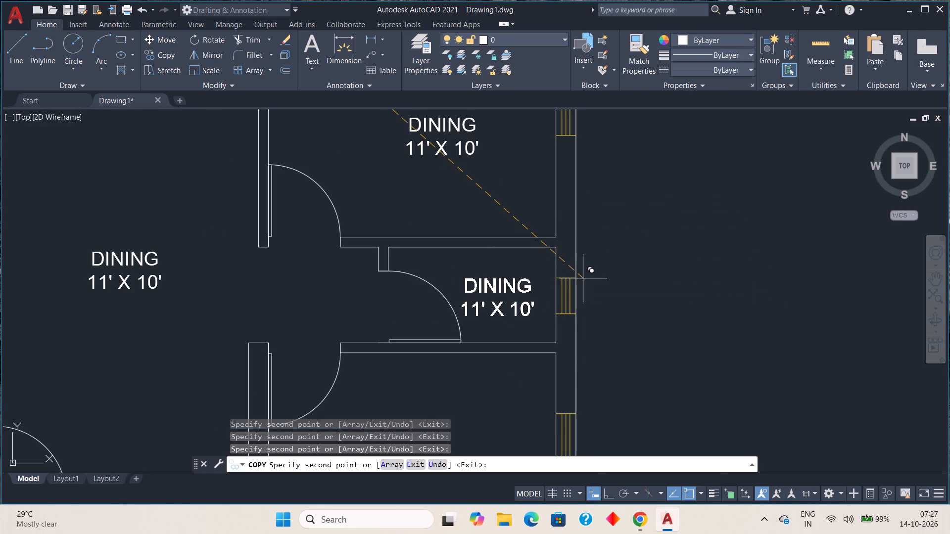
pyautogui.scroll(-3, 594, 215)
pyautogui.moveTo(597, 212); pyautogui.dragTo(572, 330, button='middle')
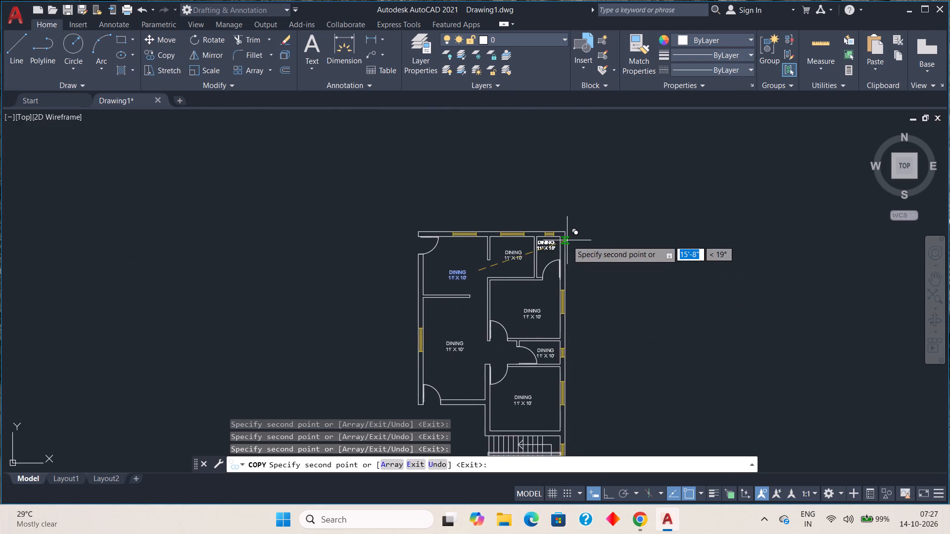
pyautogui.scroll(3, 567, 240)
pyautogui.click(581, 242)
pyautogui.scroll(-3, 586, 267)
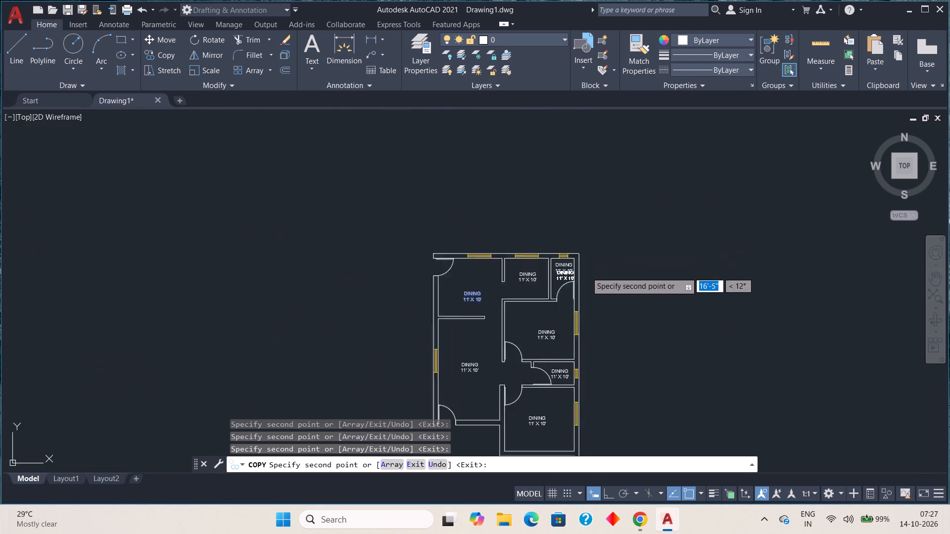
pyautogui.scroll(-1, 586, 273)
pyautogui.moveTo(576, 338); pyautogui.dragTo(583, 219, button='middle')
pyautogui.scroll(4, 574, 285)
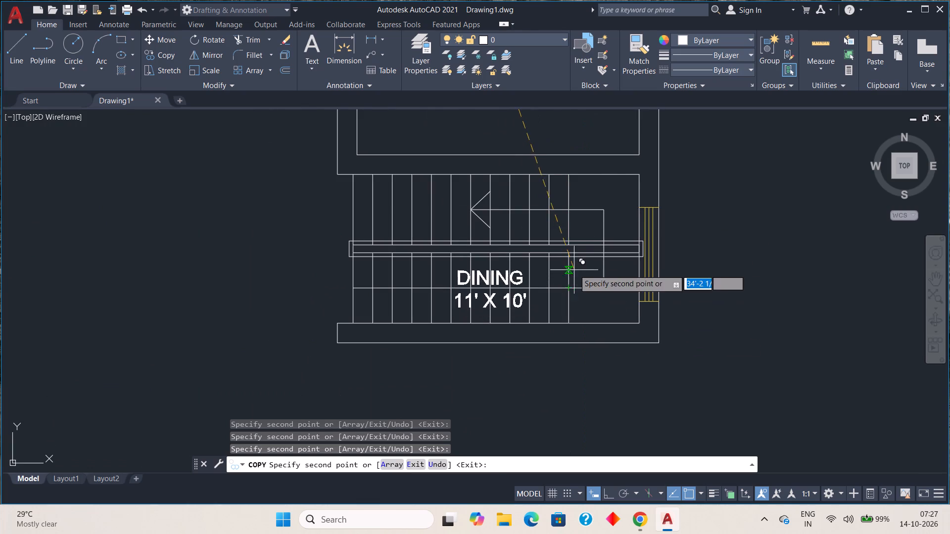
pyautogui.click(576, 247)
pyautogui.scroll(-3, 550, 275)
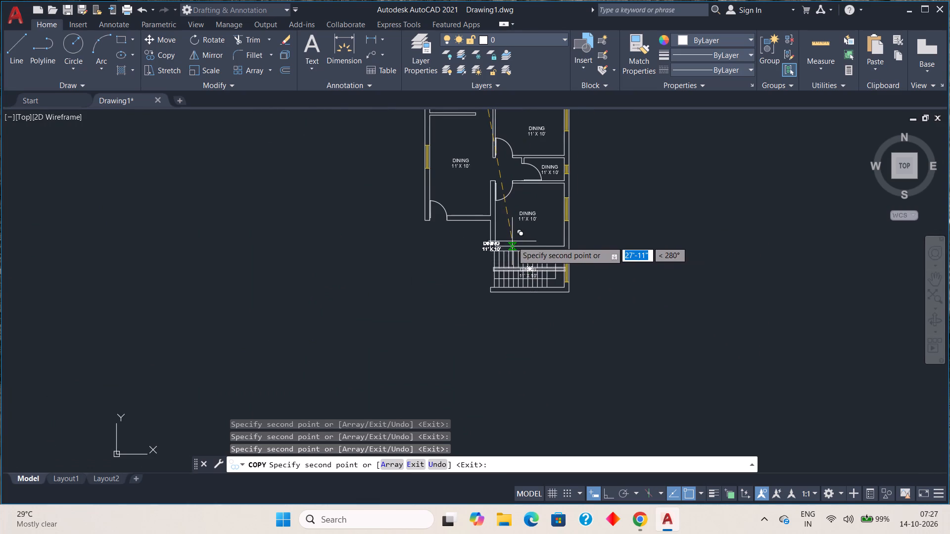
pyautogui.click(493, 252)
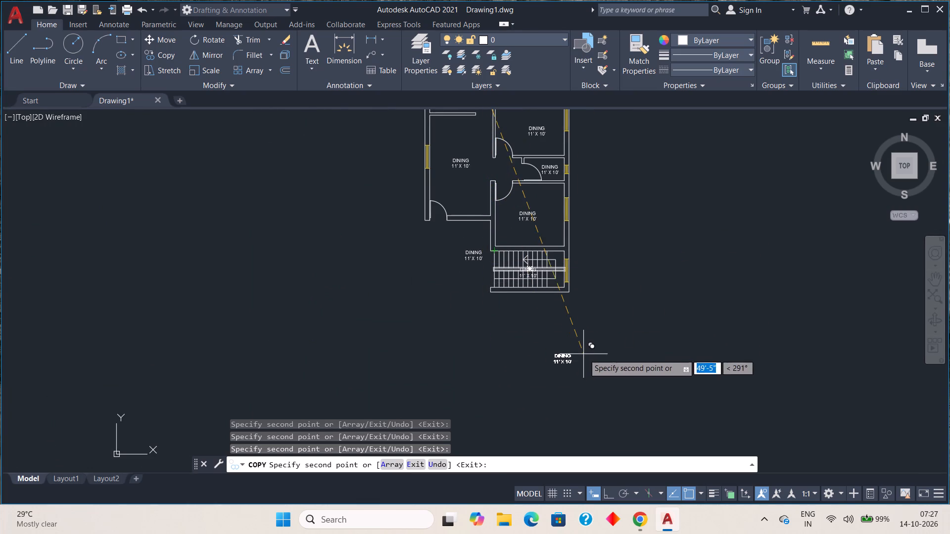
pyautogui.press('Escape')
# Replace the name in the copied label of the large room below the dining area with LIVING.
pyautogui.moveTo(503, 208); pyautogui.dragTo(514, 266, button='middle')
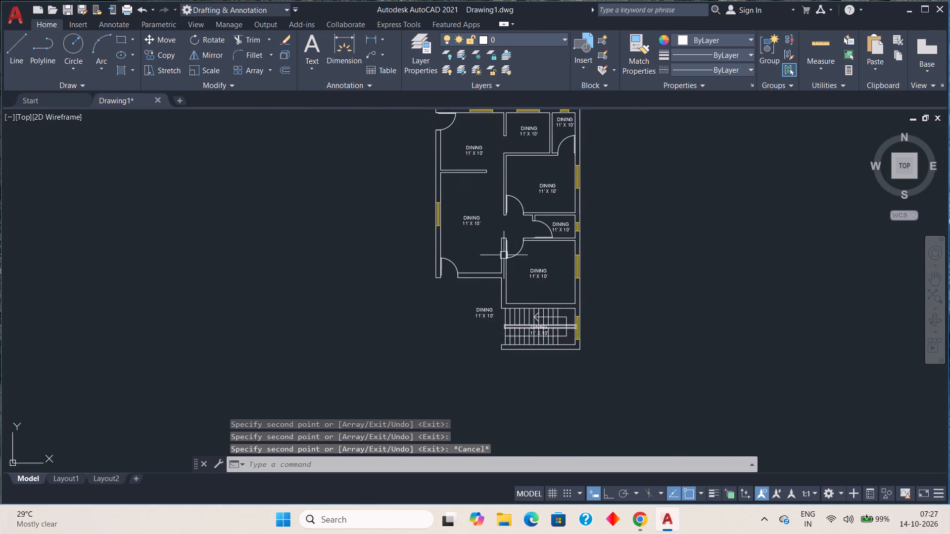
pyautogui.scroll(3, 483, 234)
pyautogui.moveTo(470, 225); pyautogui.dragTo(531, 317, button='middle')
pyautogui.doubleClick(505, 263)
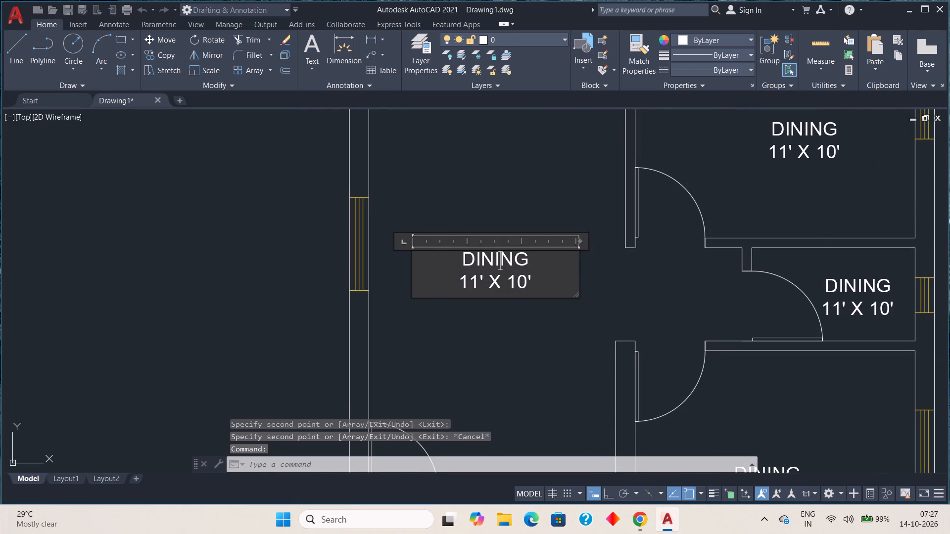
pyautogui.click(537, 261)
pyautogui.press('BackSpace')
pyautogui.press('BackSpace')
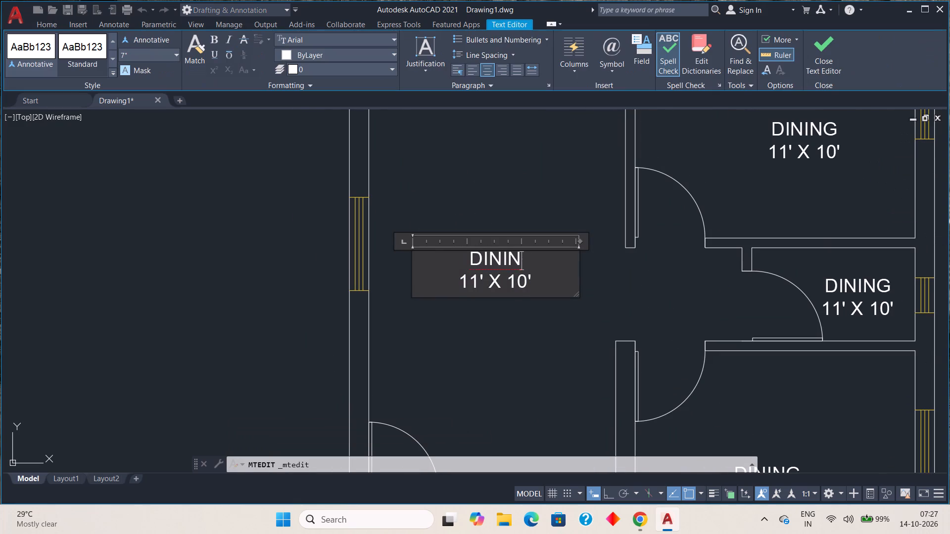
pyautogui.press('BackSpace')
pyautogui.press('BackSpace')
pyautogui.press('BackSpace')
pyautogui.press('BackSpace')
pyautogui.press('BackSpace')
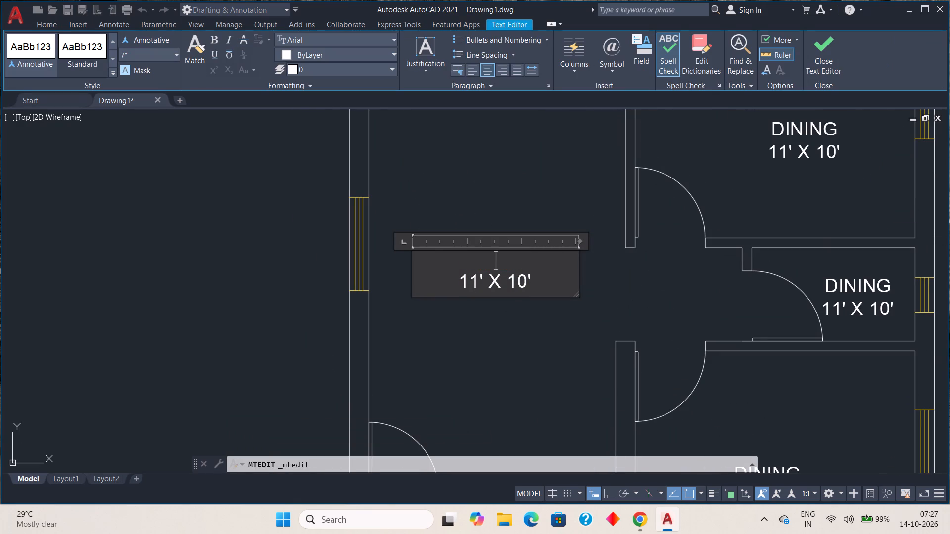
pyautogui.write('LIVING')
pyautogui.press('space')
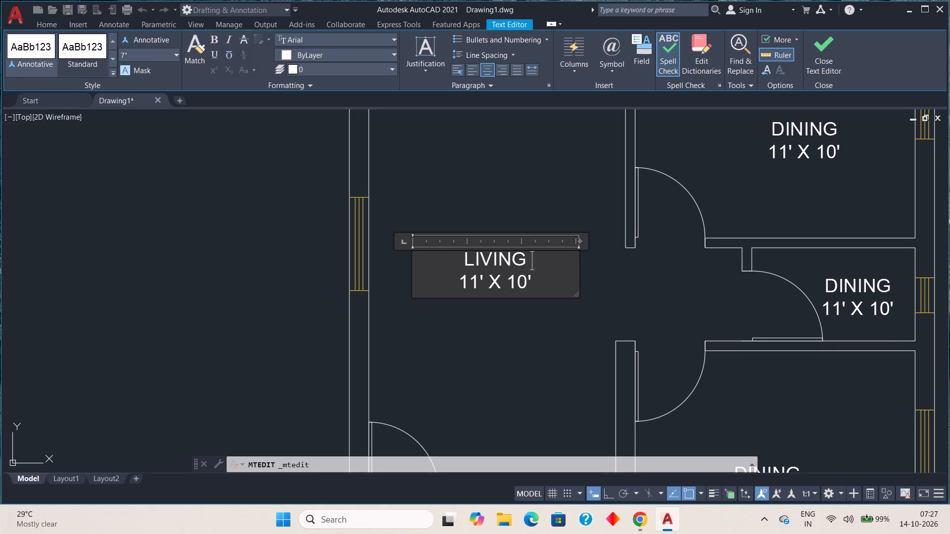
# Change the size line of the LIVING label to 11' X 17'6' and finish the text edit.
pyautogui.click(542, 286)
pyautogui.press('BackSpace')
pyautogui.press('BackSpace')
pyautogui.press('BackSpace')
pyautogui.press('1')
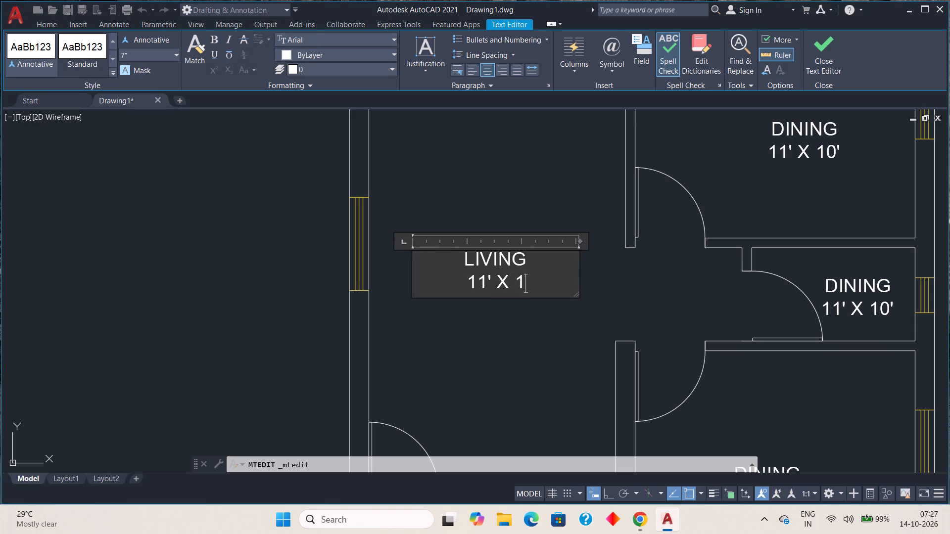
pyautogui.press('7')
pyautogui.press("'")
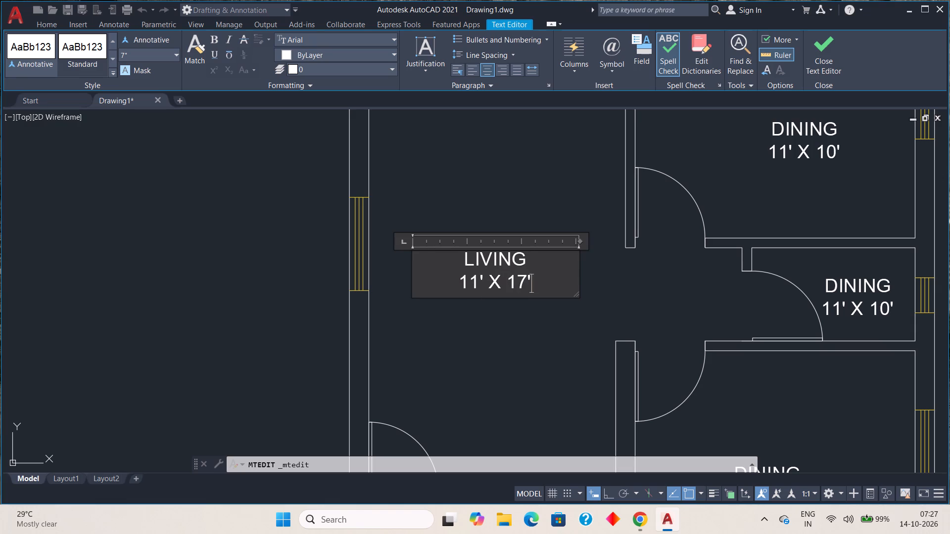
pyautogui.press('6')
pyautogui.press("'")
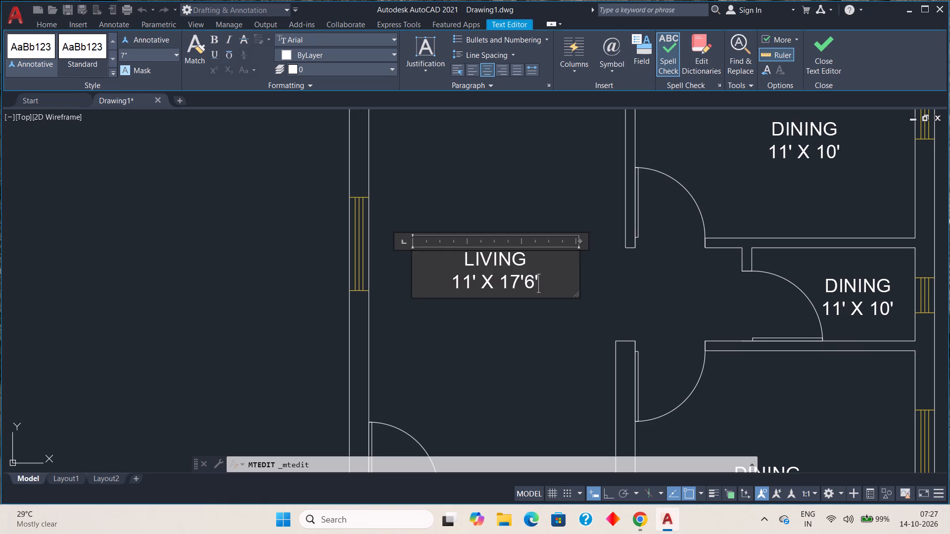
pyautogui.click(573, 381)
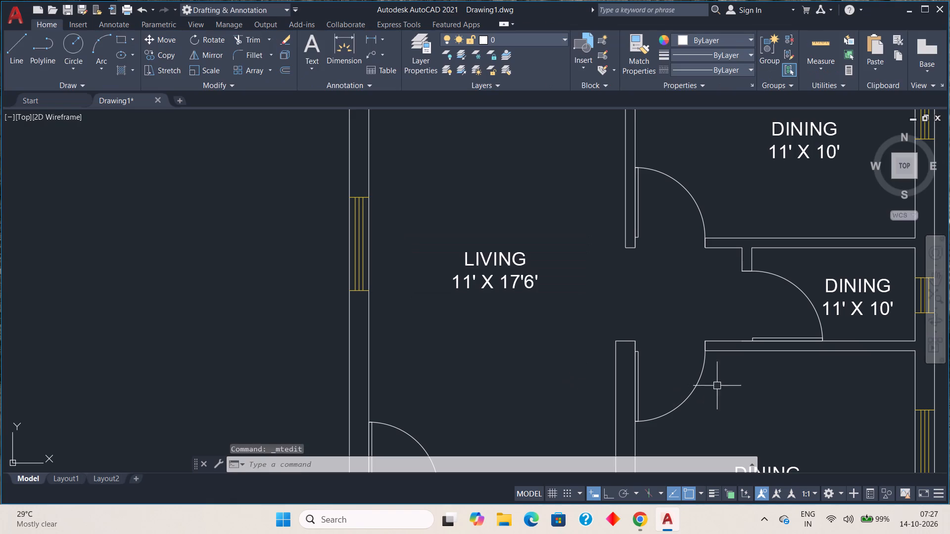
# Replace the name in the copied label of the upper large right-hand room with BEDROOM.
pyautogui.moveTo(778, 384); pyautogui.dragTo(495, 418, button='middle')
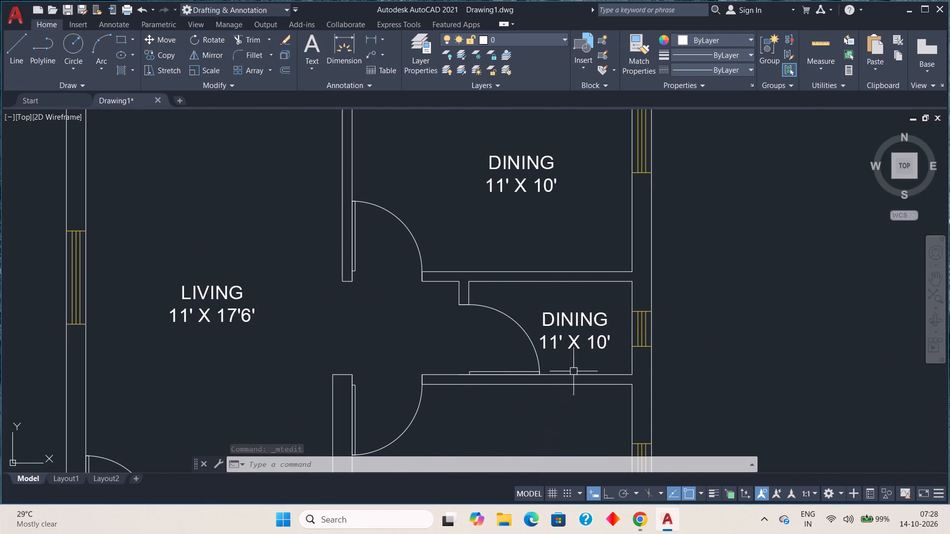
pyautogui.scroll(-2, 573, 352)
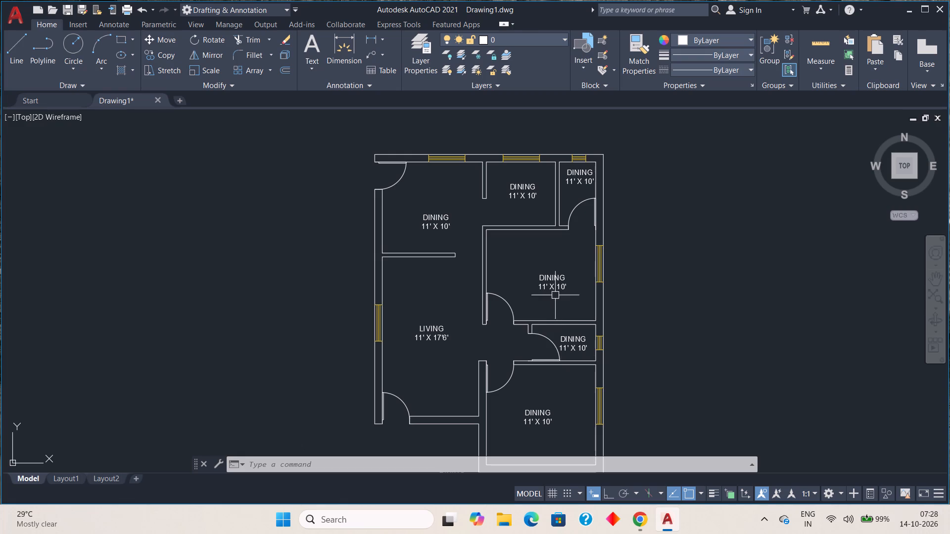
pyautogui.scroll(3, 554, 280)
pyautogui.doubleClick(554, 271)
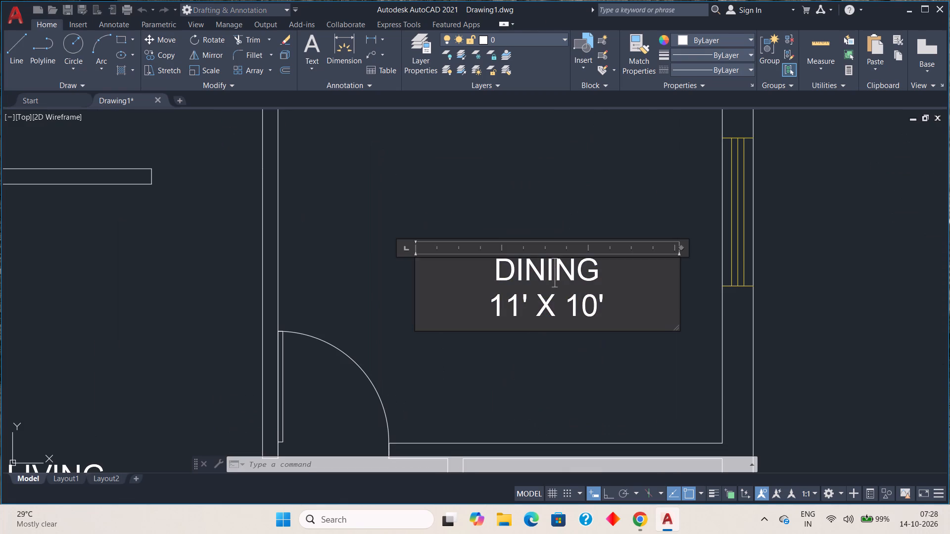
pyautogui.click(609, 270)
pyautogui.press('BackSpace')
pyautogui.press('BackSpace')
pyautogui.press('BackSpace')
pyautogui.press('BackSpace')
pyautogui.press('BackSpace')
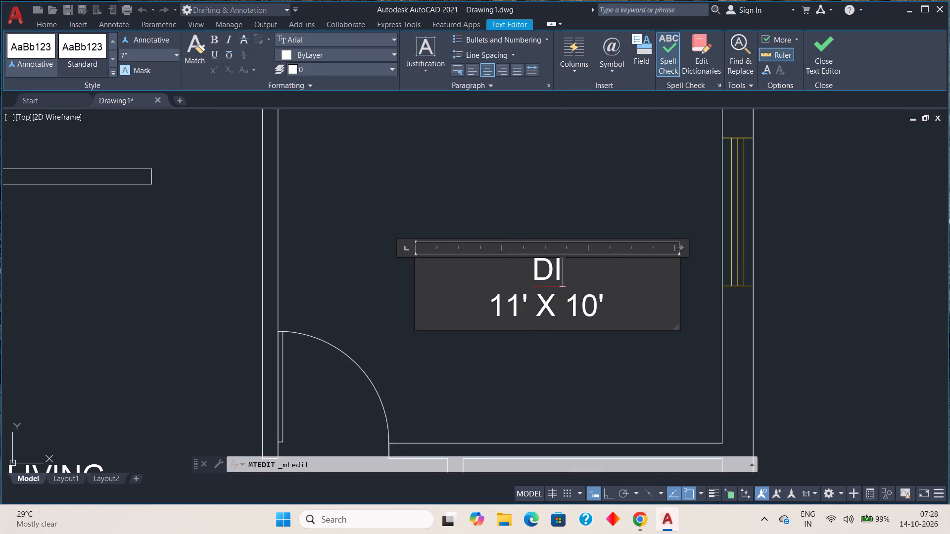
pyautogui.press('BackSpace')
pyautogui.press('BackSpace')
pyautogui.write('BEDROOM')
pyautogui.press('space')
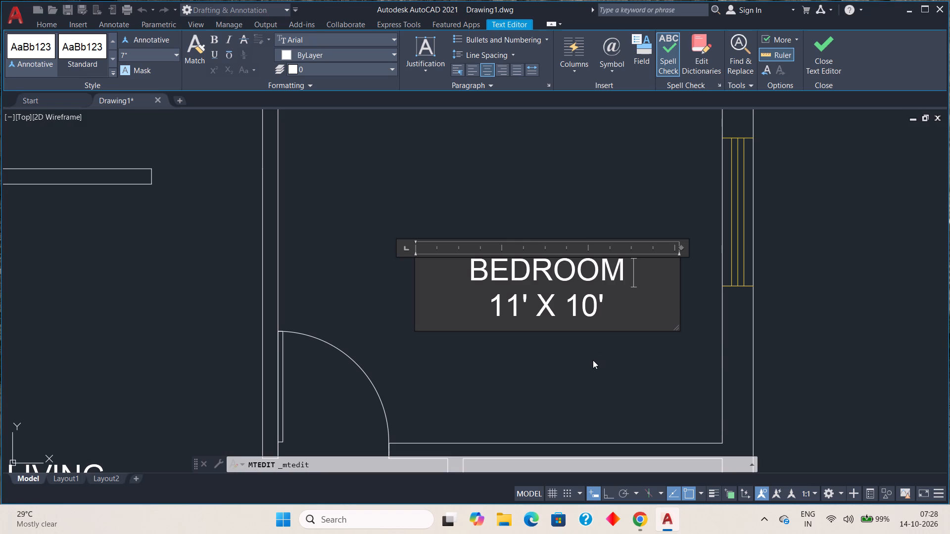
# Change the size line of the upper BEDROOM label to 12' X 10' and finish the text edit.
pyautogui.click(528, 310)
pyautogui.press('BackSpace')
pyautogui.press('BackSpace')
pyautogui.press('2')
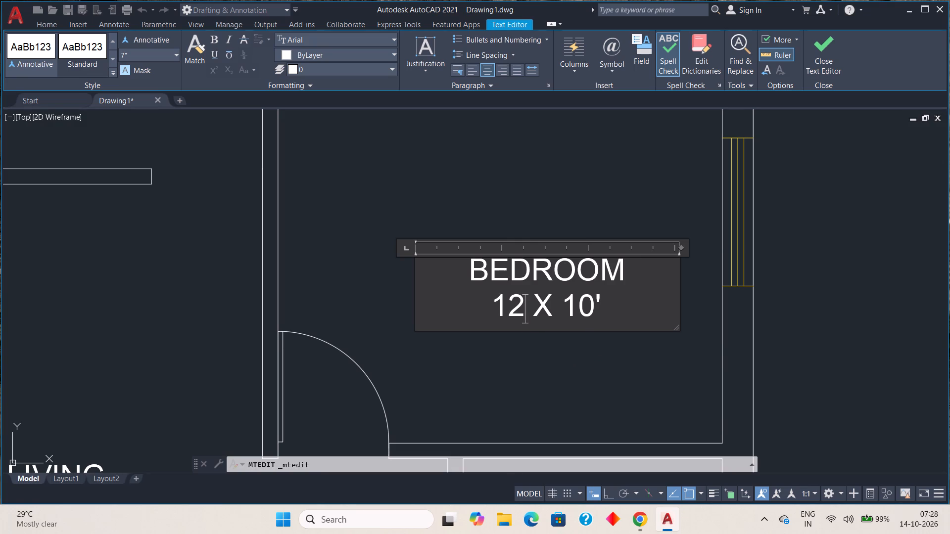
pyautogui.press("'")
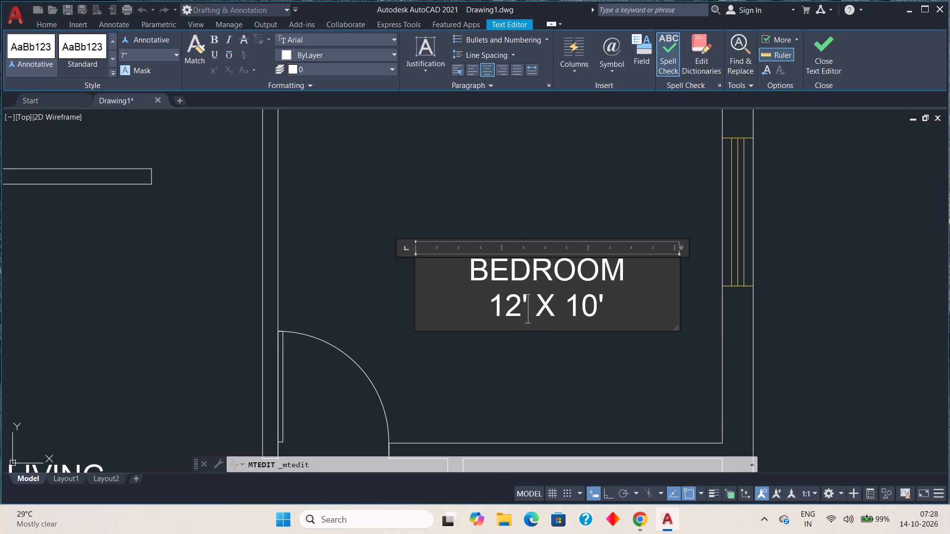
pyautogui.click(607, 305)
pyautogui.press('BackSpace')
pyautogui.press('BackSpace')
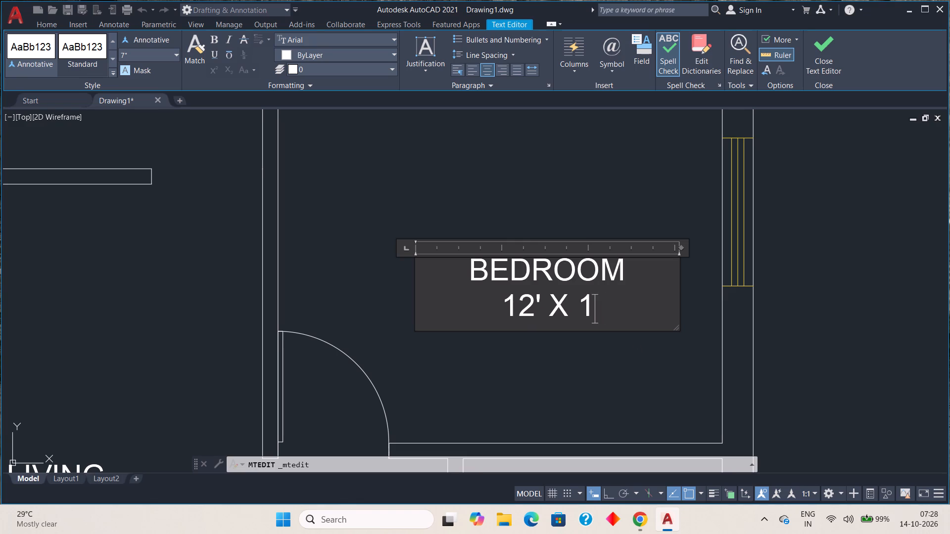
pyautogui.write("0'")
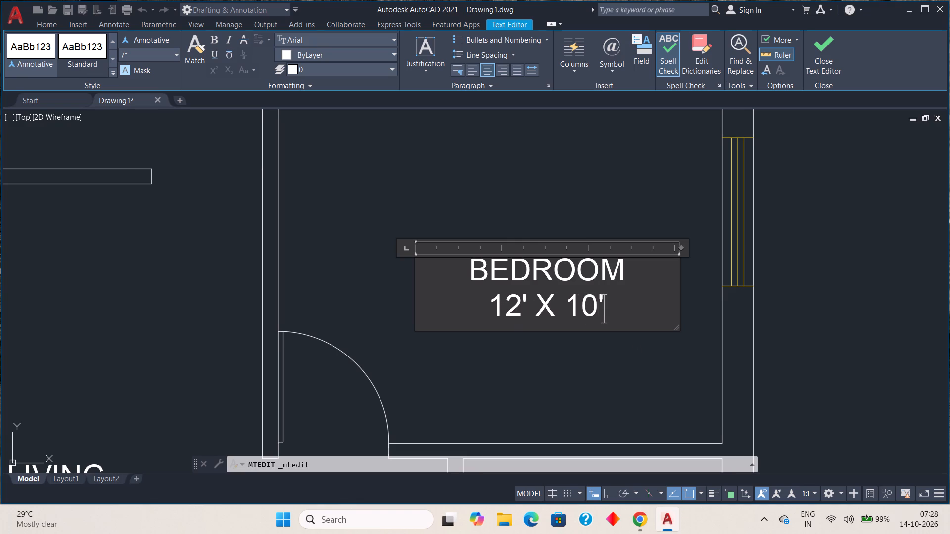
pyautogui.click(636, 340)
# Replace the name in the copied label of the small room between the two large right-hand rooms with TOILET.
pyautogui.scroll(-2, 638, 381)
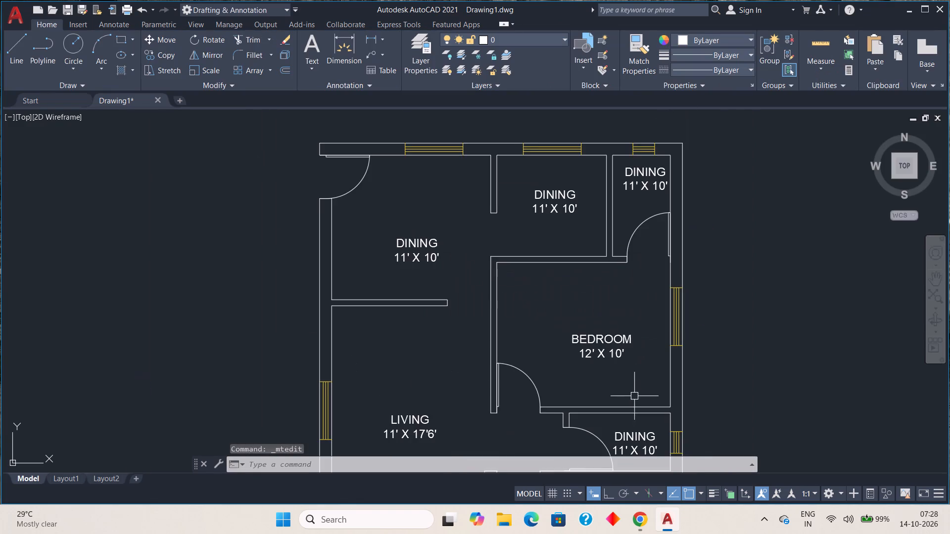
pyautogui.moveTo(634, 396); pyautogui.dragTo(617, 273, button='middle')
pyautogui.scroll(2, 628, 355)
pyautogui.scroll(-2, 628, 355)
pyautogui.moveTo(621, 371); pyautogui.dragTo(616, 217, button='middle')
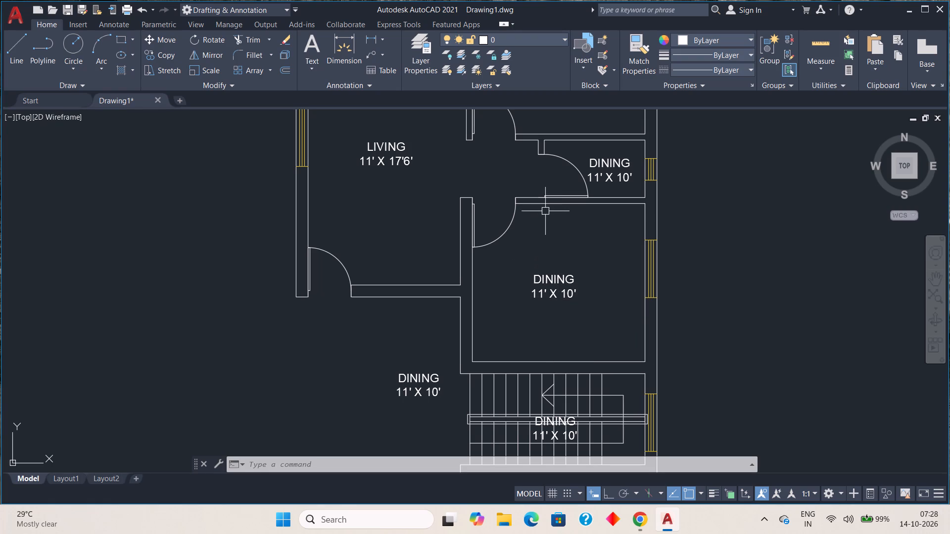
pyautogui.moveTo(545, 211); pyautogui.dragTo(541, 314, button='middle')
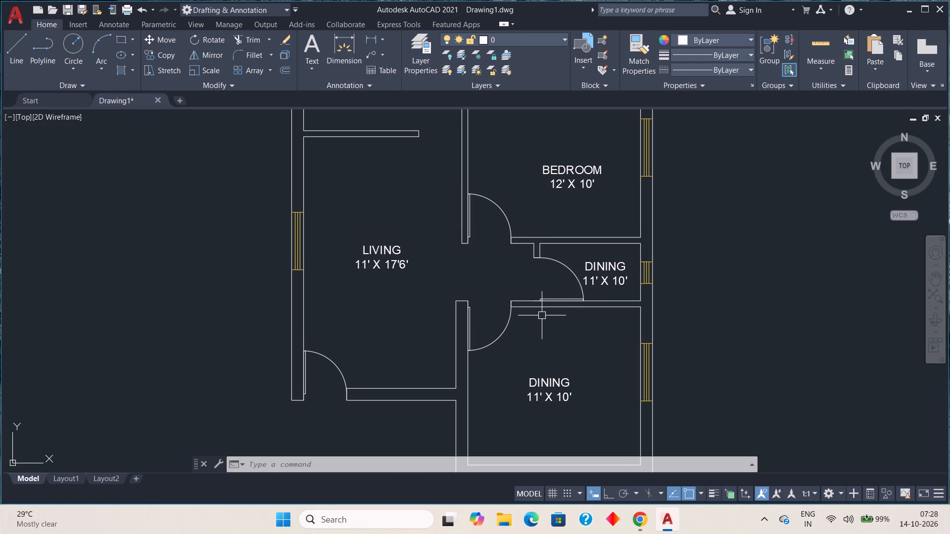
pyautogui.doubleClick(600, 264)
pyautogui.click(627, 268)
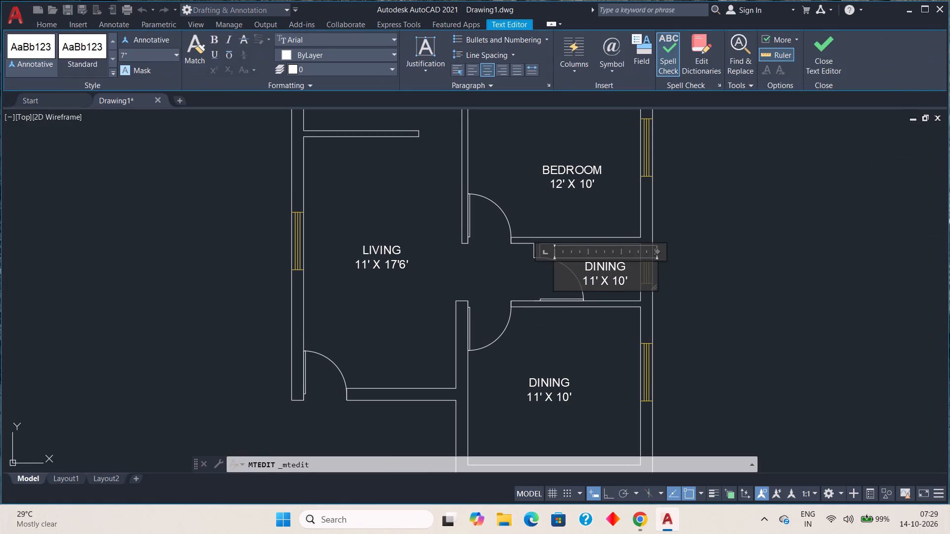
pyautogui.press('BackSpace')
pyautogui.press('BackSpace')
pyautogui.press('BackSpace')
pyautogui.press('BackSpace')
pyautogui.press('BackSpace')
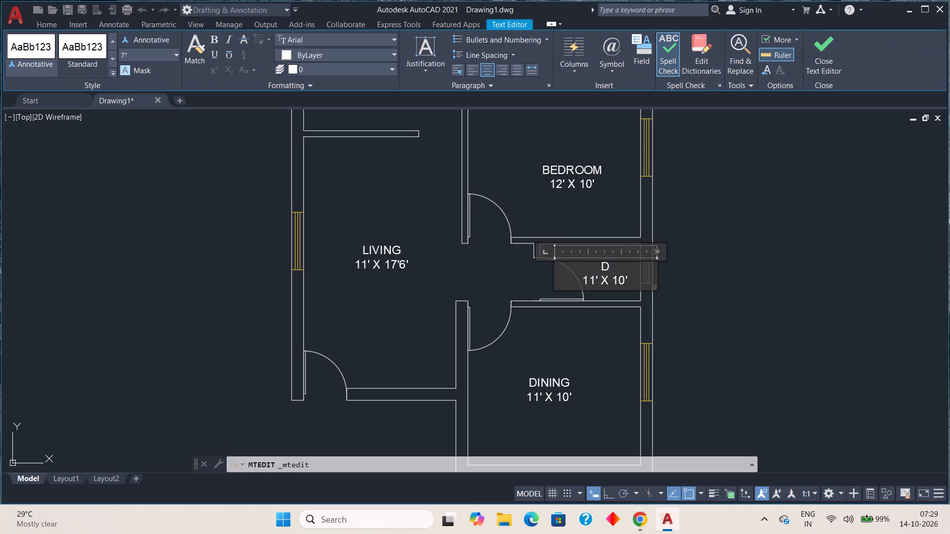
pyautogui.press('BackSpace')
pyautogui.press('BackSpace')
pyautogui.hotkey('ctrl', 'z')
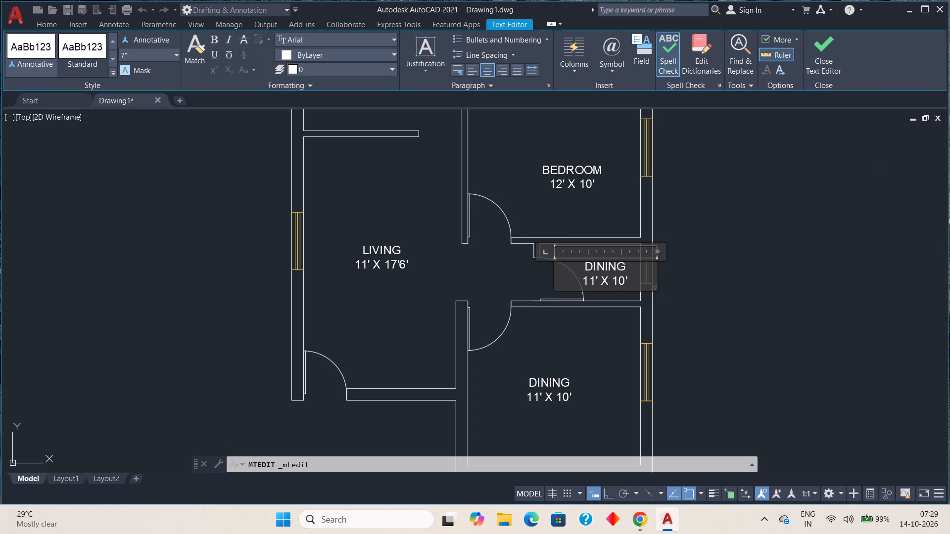
pyautogui.press('BackSpace')
pyautogui.press('BackSpace')
pyautogui.press('BackSpace')
pyautogui.press('BackSpace')
pyautogui.press('BackSpace')
pyautogui.press('BackSpace')
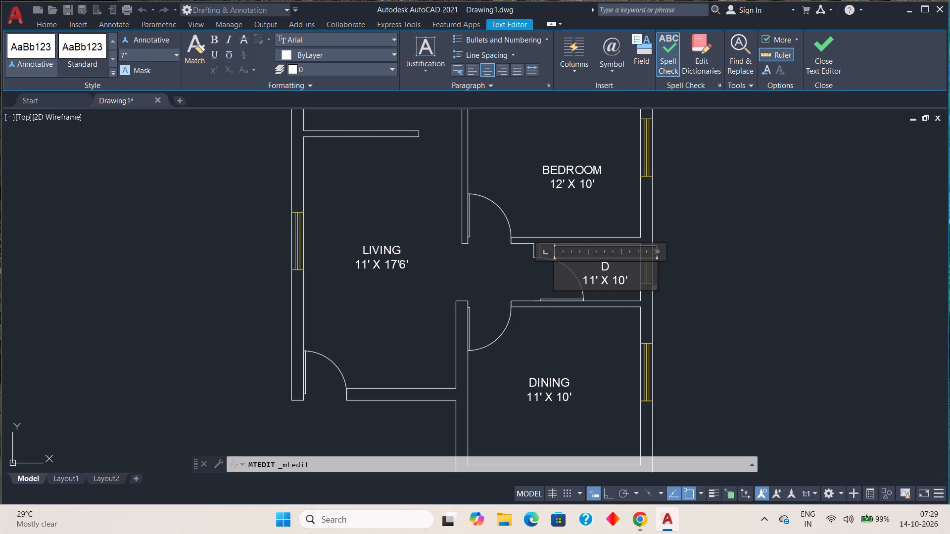
pyautogui.write('TO')
pyautogui.write('ILET')
# Change the size line of the TOILET label to 7' X 4' and finish the text edit.
pyautogui.moveTo(596, 279); pyautogui.dragTo(574, 281)
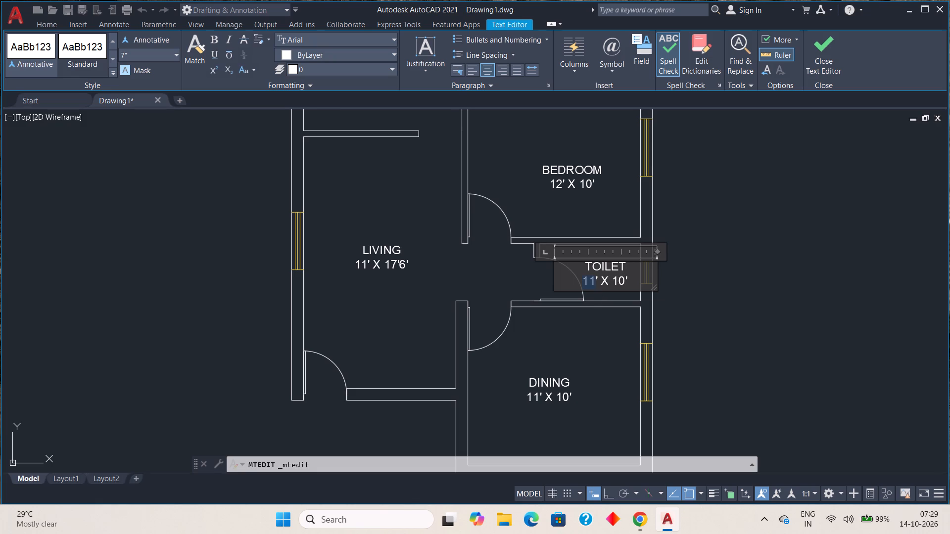
pyautogui.press('7')
pyautogui.moveTo(627, 277); pyautogui.dragTo(600, 279)
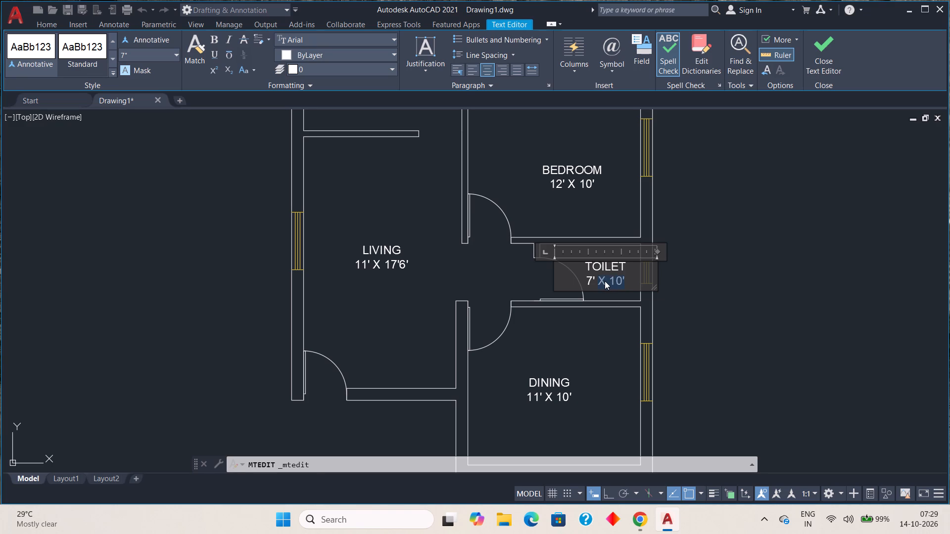
pyautogui.press('4')
pyautogui.click(606, 280)
pyautogui.press('space')
pyautogui.write('X')
pyautogui.press('space')
pyautogui.press('BackSpace')
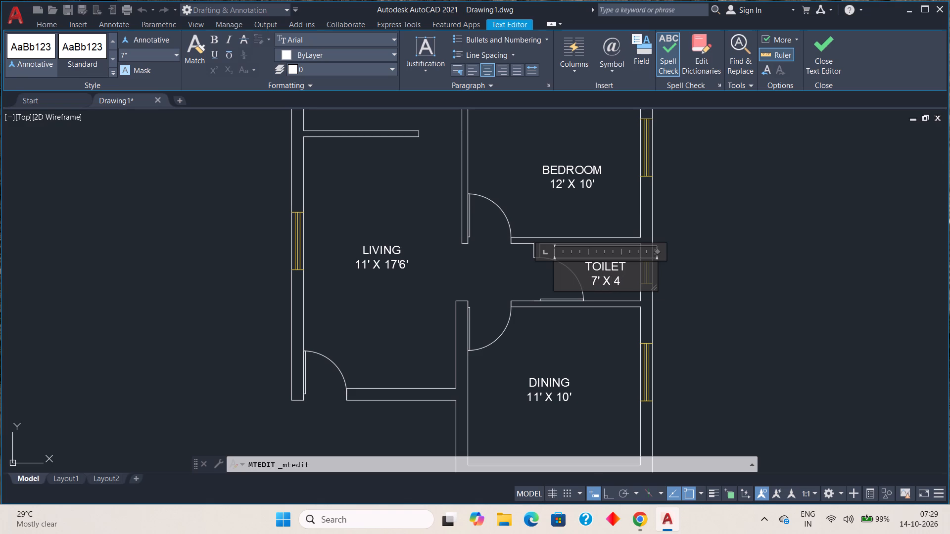
pyautogui.click(625, 276)
pyautogui.press("'")
pyautogui.click(704, 304)
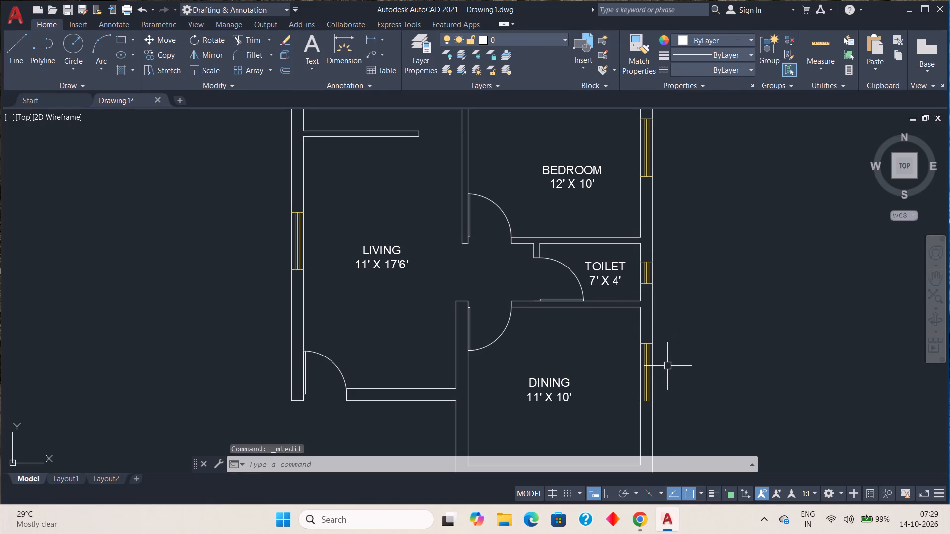
# Replace the name in the copied label of the large room below the toilet with BEDROOM.
pyautogui.moveTo(669, 392); pyautogui.dragTo(647, 302, button='middle')
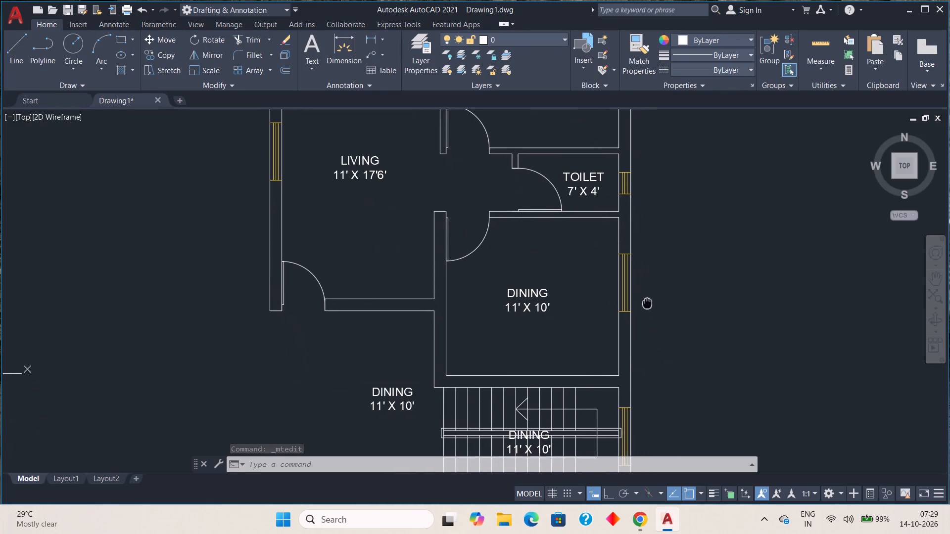
pyautogui.moveTo(647, 302); pyautogui.dragTo(645, 301, button='middle')
pyautogui.doubleClick(509, 310)
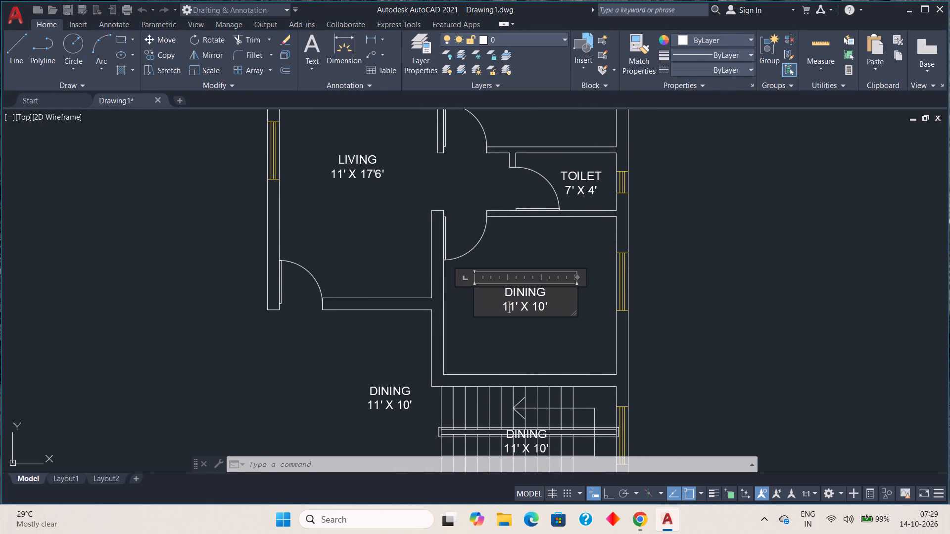
pyautogui.click(556, 295)
pyautogui.press('BackSpace')
pyautogui.press('BackSpace')
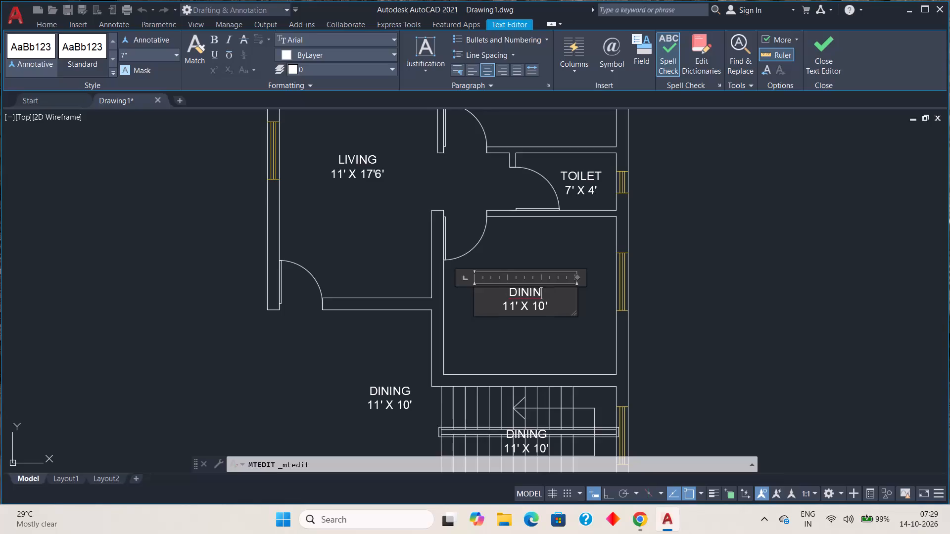
pyautogui.press('BackSpace')
pyautogui.press('BackSpace')
pyautogui.press('BackSpace')
pyautogui.press('BackSpace')
pyautogui.press('BackSpace')
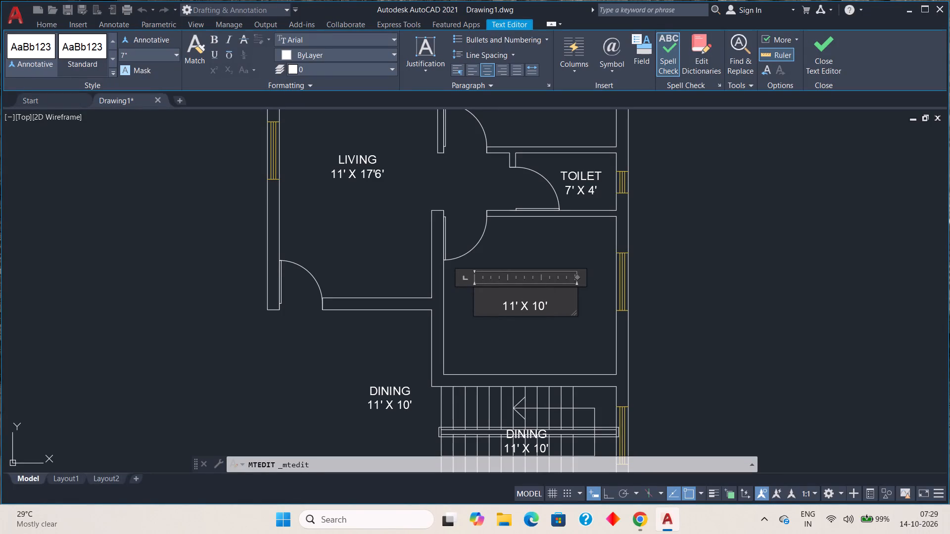
pyautogui.write('BEDROO,')
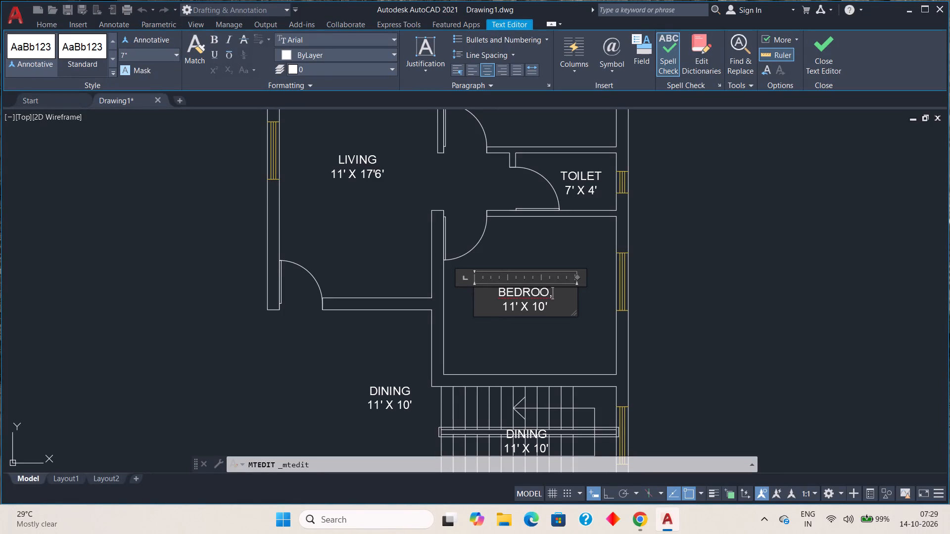
pyautogui.press('BackSpace')
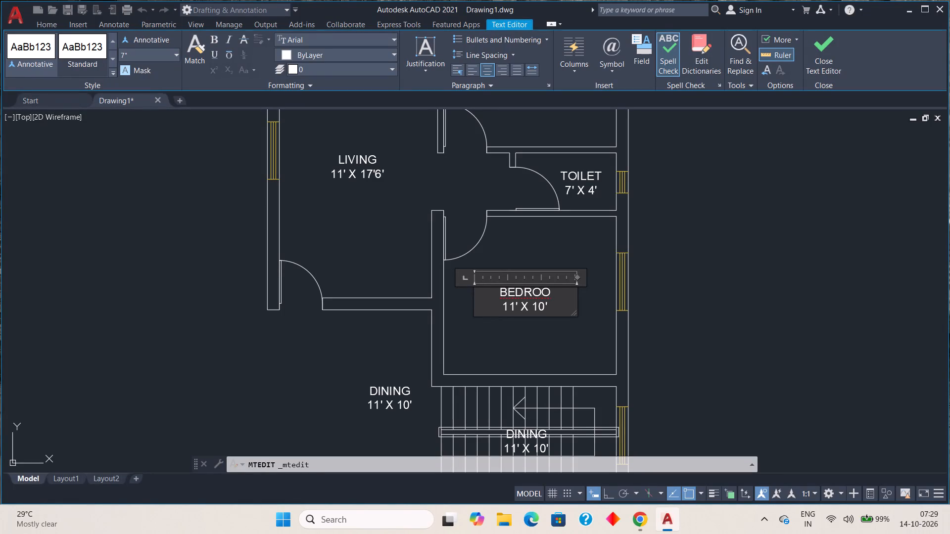
pyautogui.press('m')
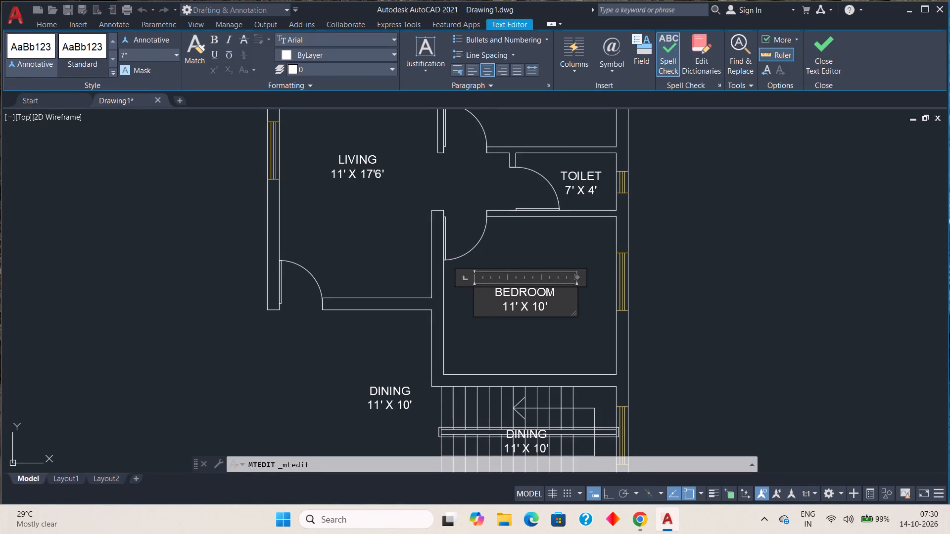
# Change the size line of the lower BEDROOM label to 12' X 11' and finish the text edit.
pyautogui.click(517, 303)
pyautogui.press('BackSpace')
pyautogui.press('BackSpace')
pyautogui.press('2')
pyautogui.press("'")
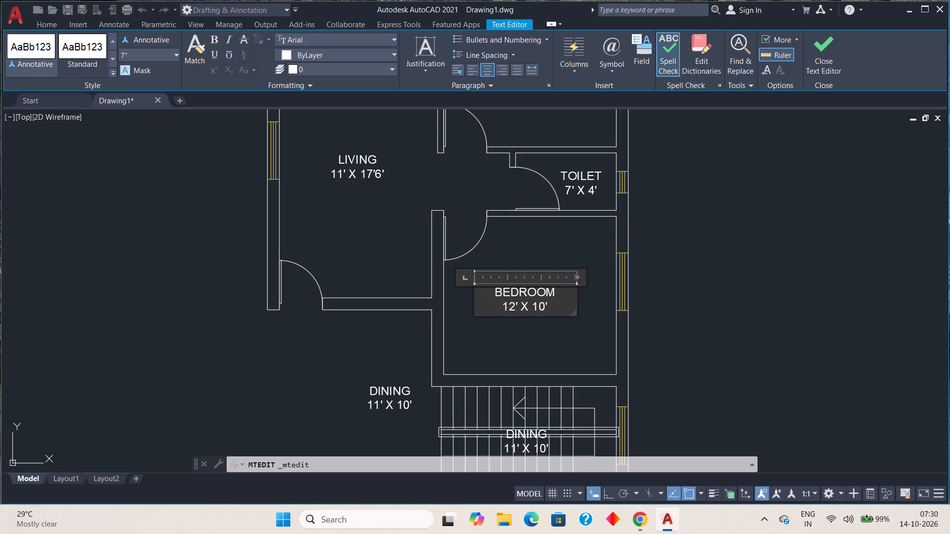
pyautogui.click(549, 308)
pyautogui.press('BackSpace')
pyautogui.press('BackSpace')
pyautogui.write("1'")
pyautogui.click(670, 298)
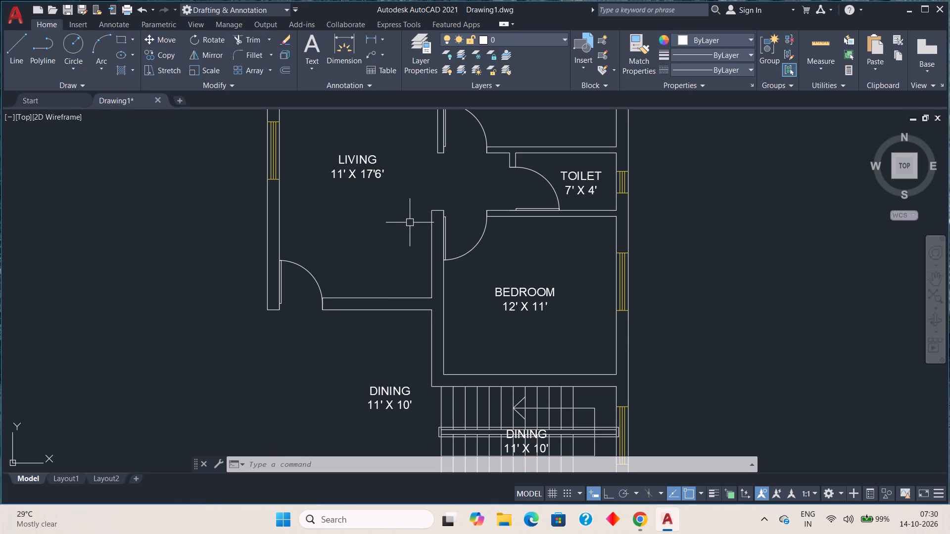
# Replace the name in the copied DINING label in the open area beside the staircase with PARKING.
pyautogui.moveTo(412, 192); pyautogui.dragTo(415, 213, button='middle')
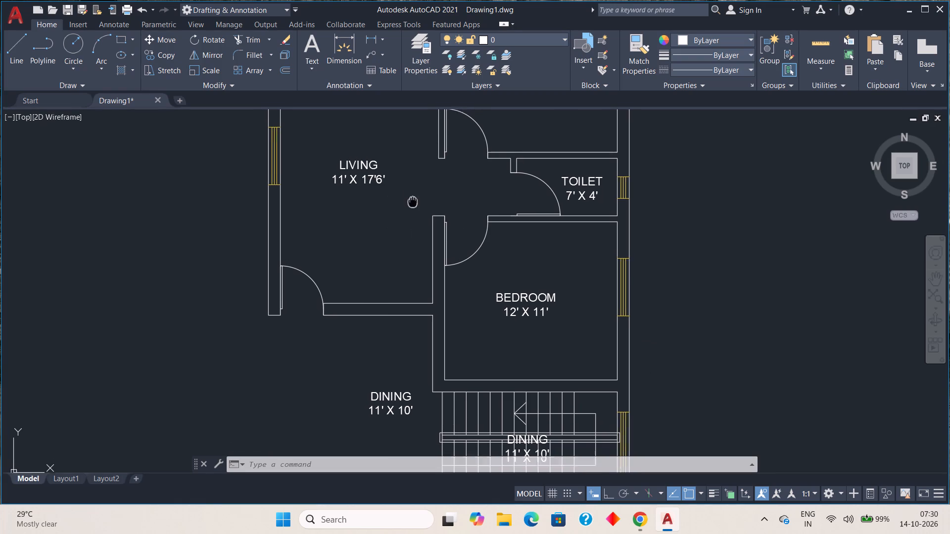
pyautogui.moveTo(415, 213); pyautogui.dragTo(433, 267, button='middle')
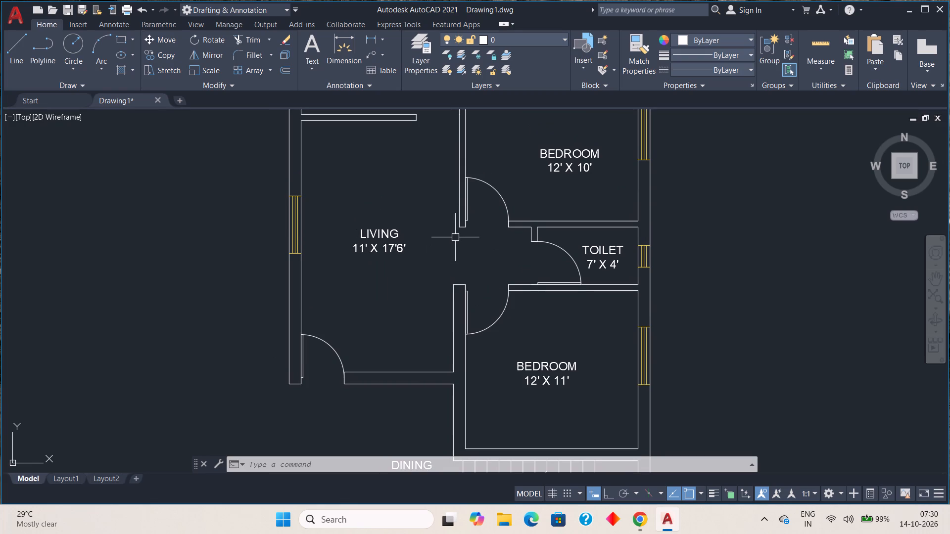
pyautogui.moveTo(442, 360); pyautogui.dragTo(432, 192, button='middle')
pyautogui.doubleClick(409, 297)
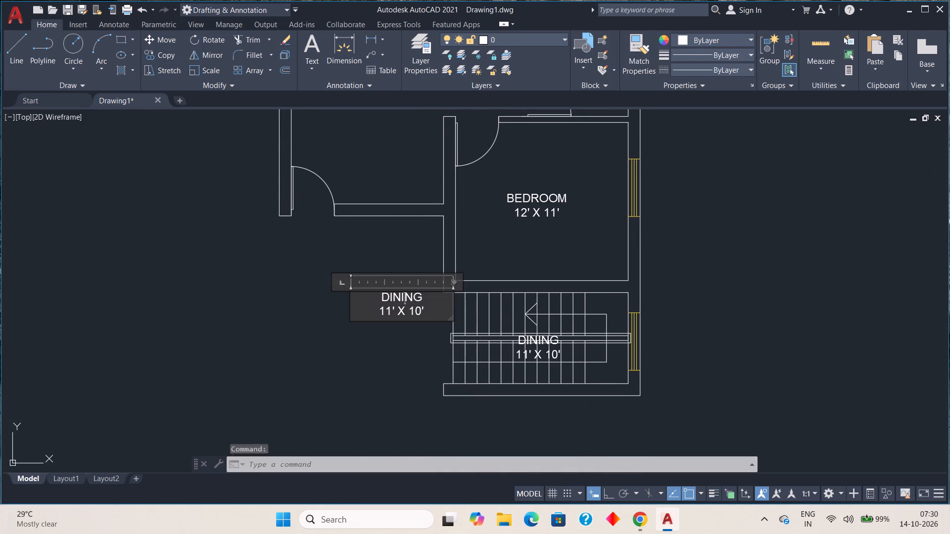
pyautogui.click(431, 300)
pyautogui.press('BackSpace')
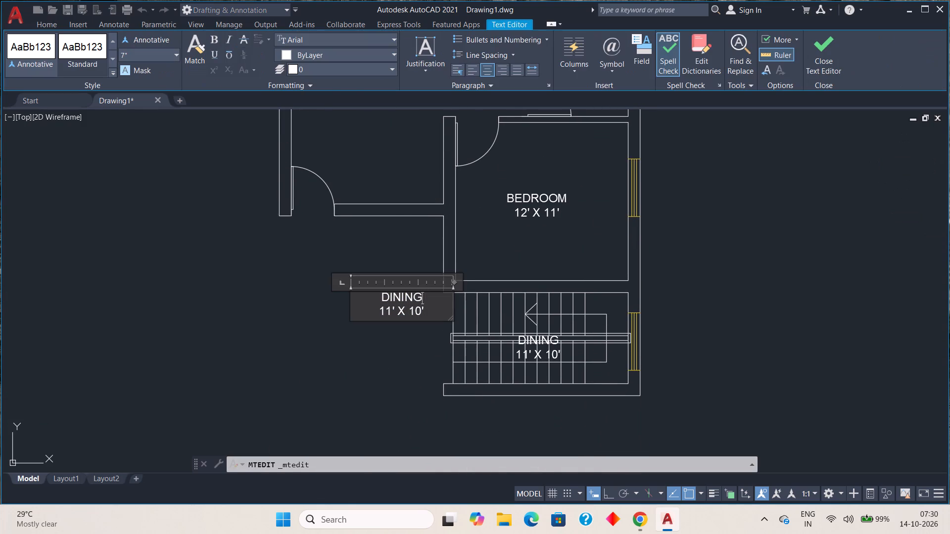
pyautogui.press('BackSpace')
pyautogui.press('BackSpace')
pyautogui.press('BackSpace')
pyautogui.press('BackSpace')
pyautogui.press('BackSpace')
pyautogui.press('BackSpace')
pyautogui.write('PAE')
pyautogui.press('BackSpace')
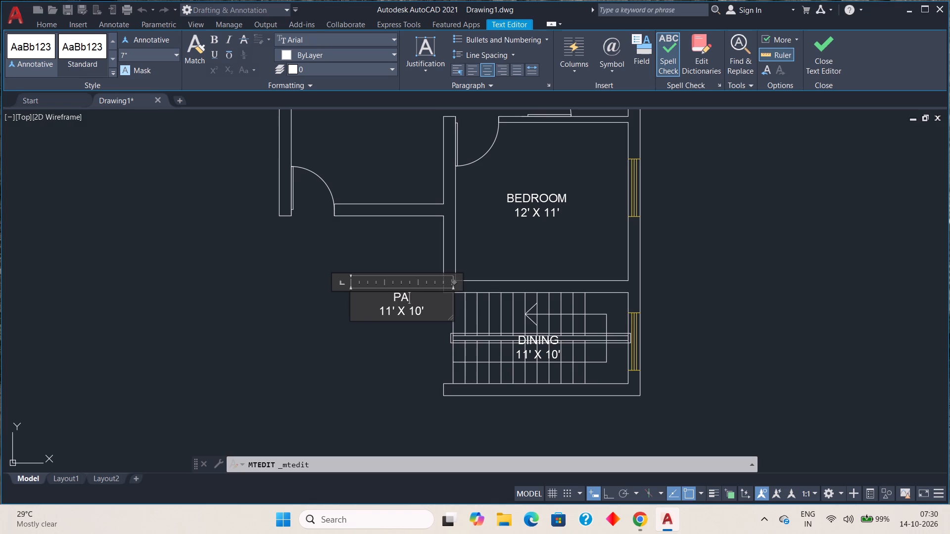
pyautogui.write('RKING')
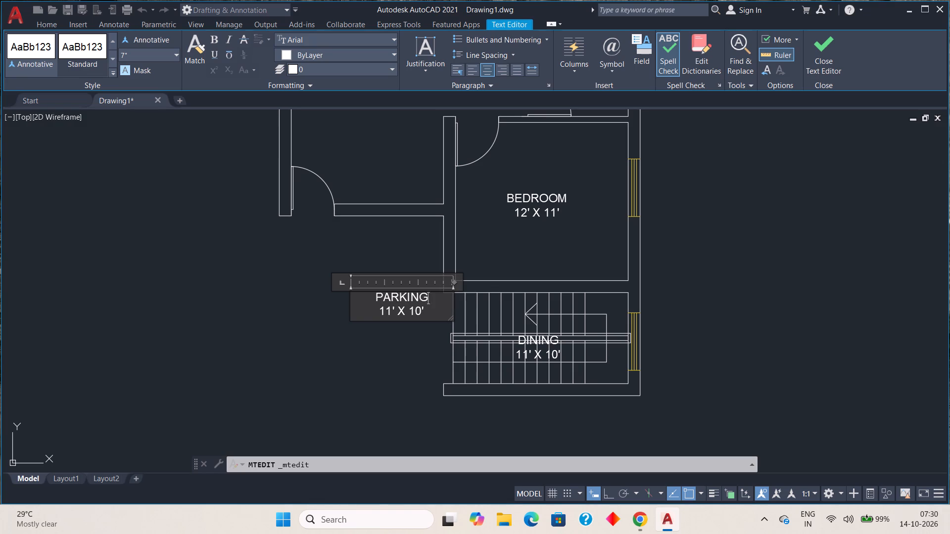
# Delete the size line from the PARKING label and finish the text edit.
pyautogui.click(427, 314)
pyautogui.press('BackSpace')
pyautogui.press('BackSpace')
pyautogui.press('BackSpace')
pyautogui.press('BackSpace')
pyautogui.press('BackSpace')
pyautogui.press('BackSpace')
pyautogui.press('BackSpace')
pyautogui.press('BackSpace')
pyautogui.press('BackSpace')
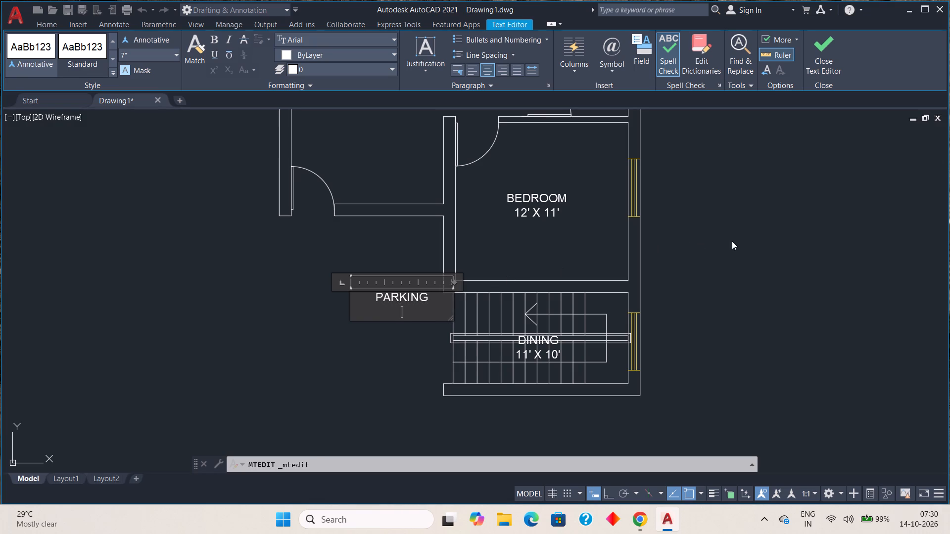
pyautogui.click(732, 241)
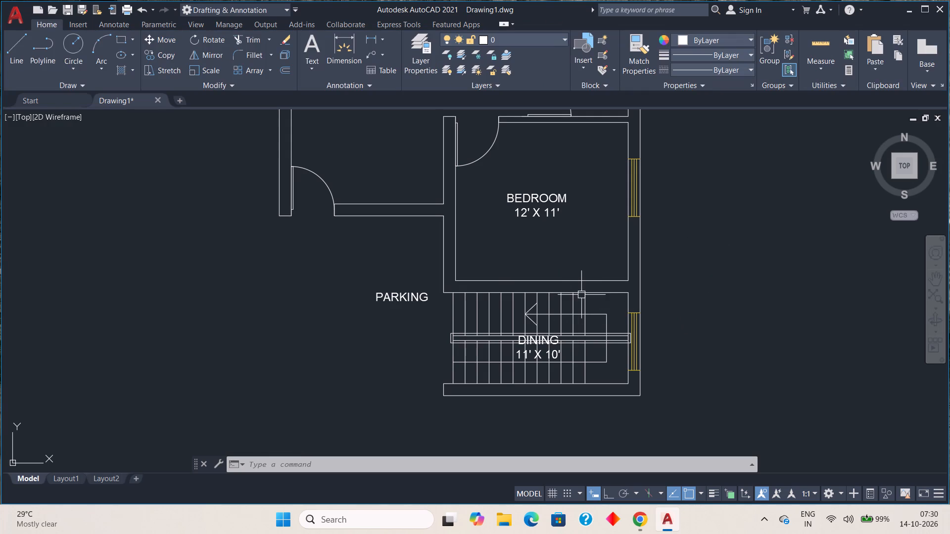
# Replace the name in the copied DINING label of the middle room along the plan's upper wall with KITCHEN.
pyautogui.moveTo(566, 244); pyautogui.dragTo(560, 386, button='middle')
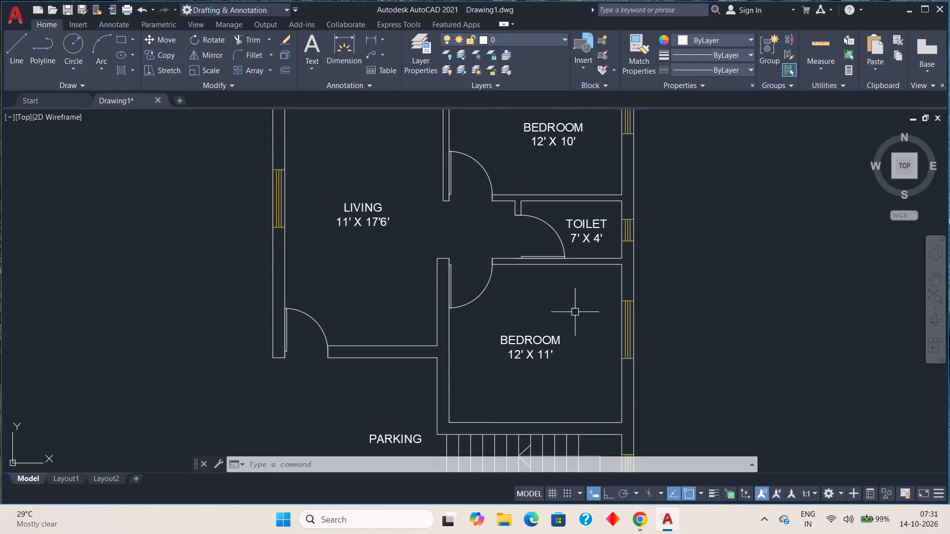
pyautogui.moveTo(589, 301); pyautogui.dragTo(578, 426, button='middle')
pyautogui.moveTo(552, 282); pyautogui.dragTo(584, 450, button='middle')
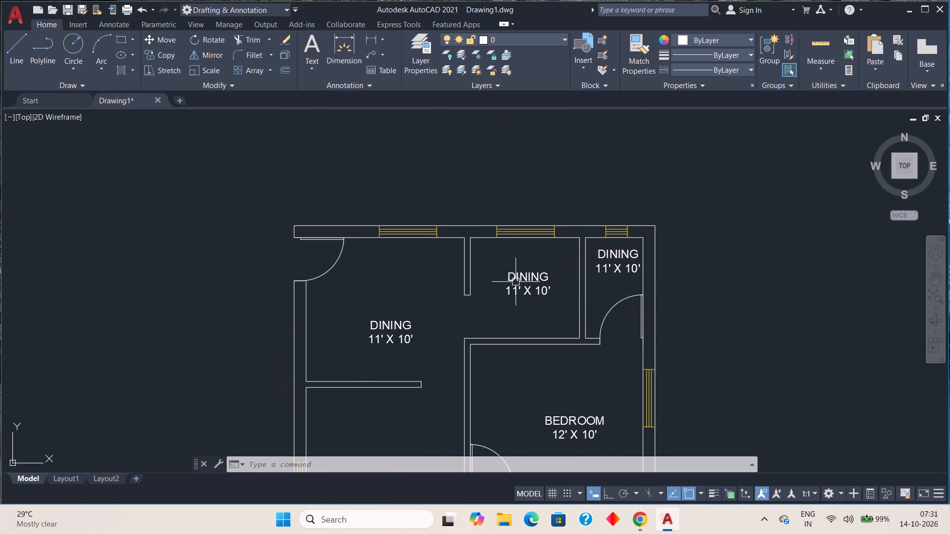
pyautogui.doubleClick(522, 273)
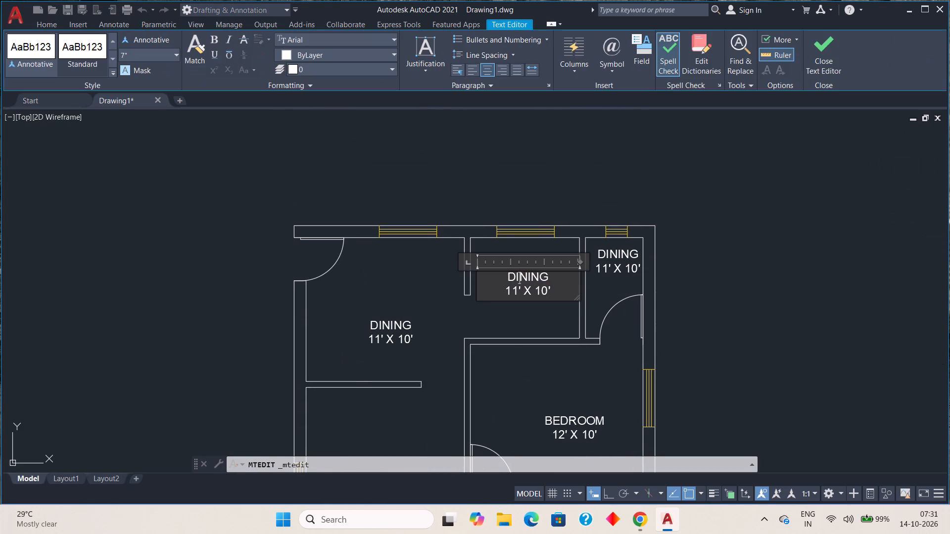
pyautogui.click(554, 279)
pyautogui.press('BackSpace')
pyautogui.press('BackSpace')
pyautogui.press('BackSpace')
pyautogui.press('BackSpace')
pyautogui.press('BackSpace')
pyautogui.press('BackSpace')
pyautogui.press('BackSpace')
pyautogui.write('KITC')
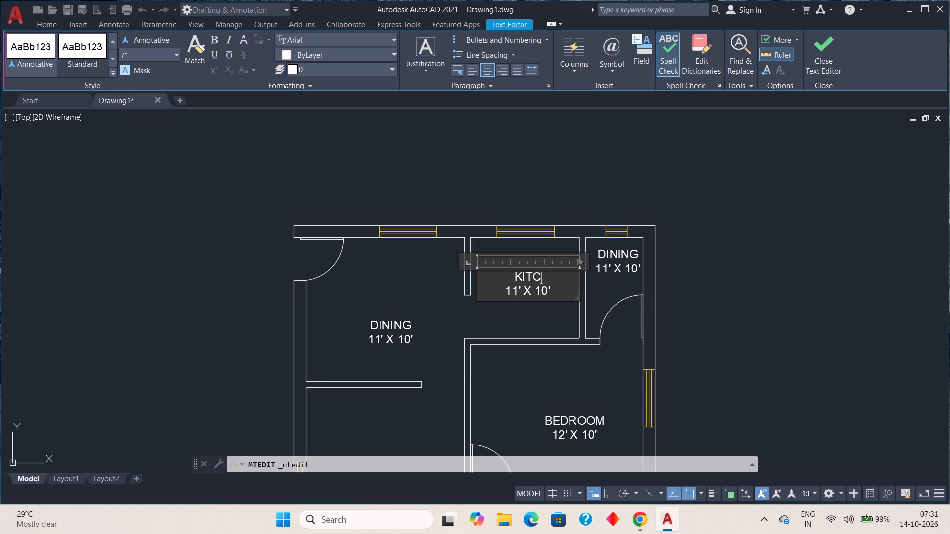
pyautogui.write('HEN')
# Change the size line of the KITCHEN label to 7'6" X 7' and finish the text edit.
pyautogui.moveTo(515, 290); pyautogui.dragTo(503, 290)
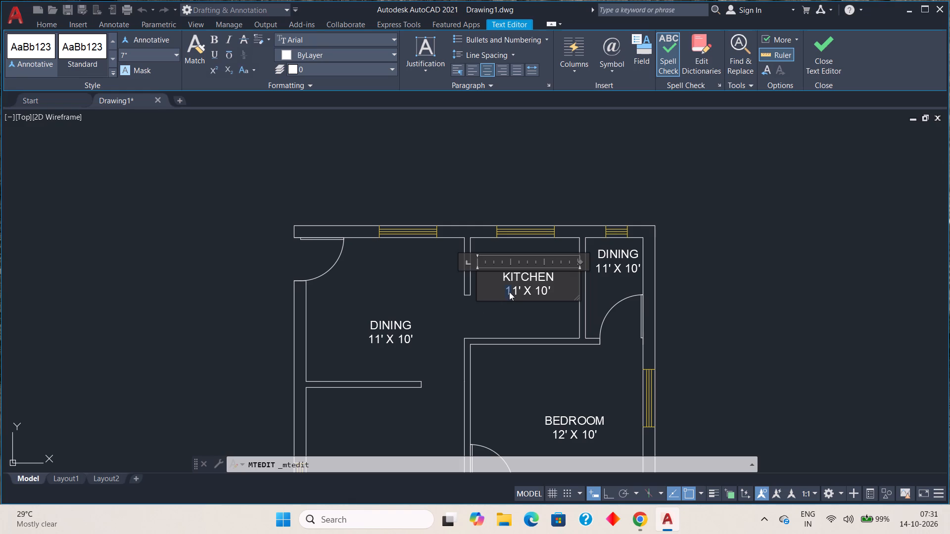
pyautogui.click(518, 289)
pyautogui.press('BackSpace')
pyautogui.press('BackSpace')
pyautogui.press('7')
pyautogui.write('\'6"')
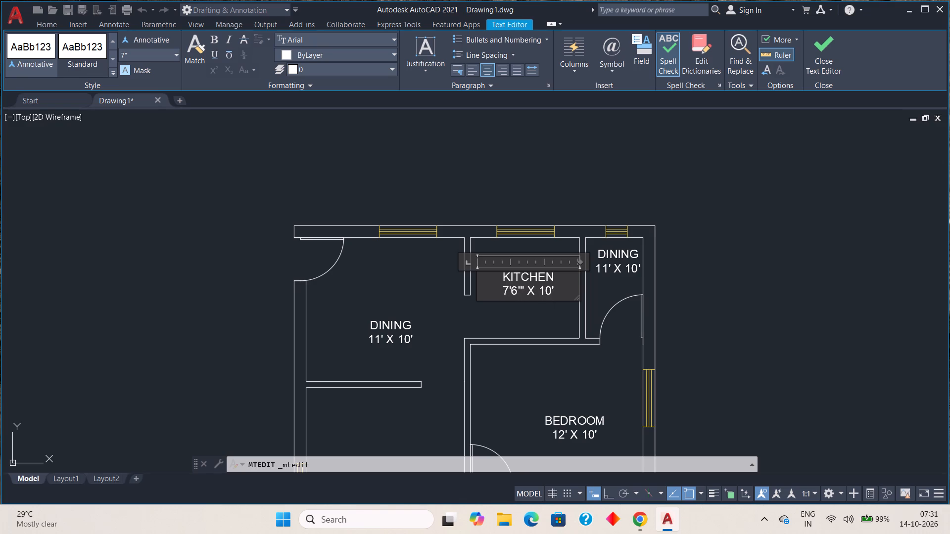
pyautogui.click(559, 292)
pyautogui.press('BackSpace')
pyautogui.press('BackSpace')
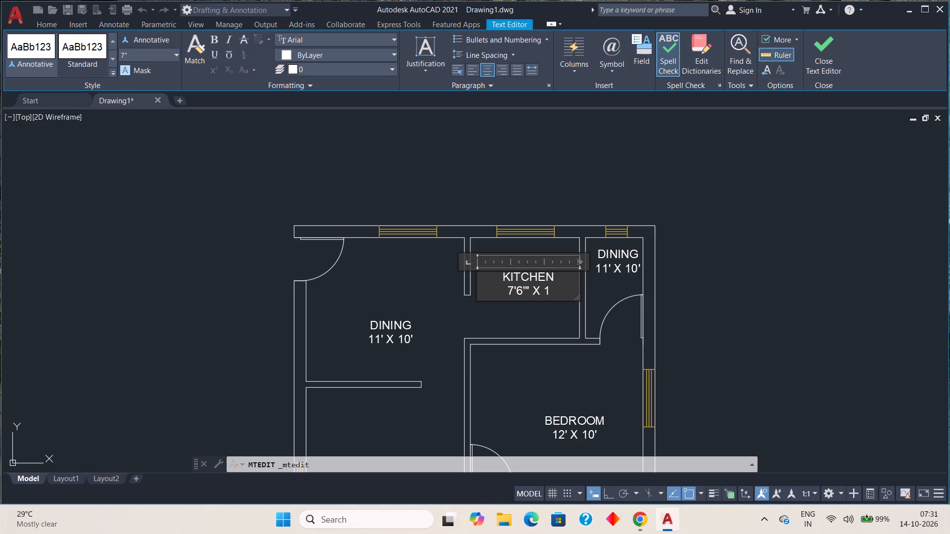
pyautogui.press('BackSpace')
pyautogui.press('7')
pyautogui.press("'")
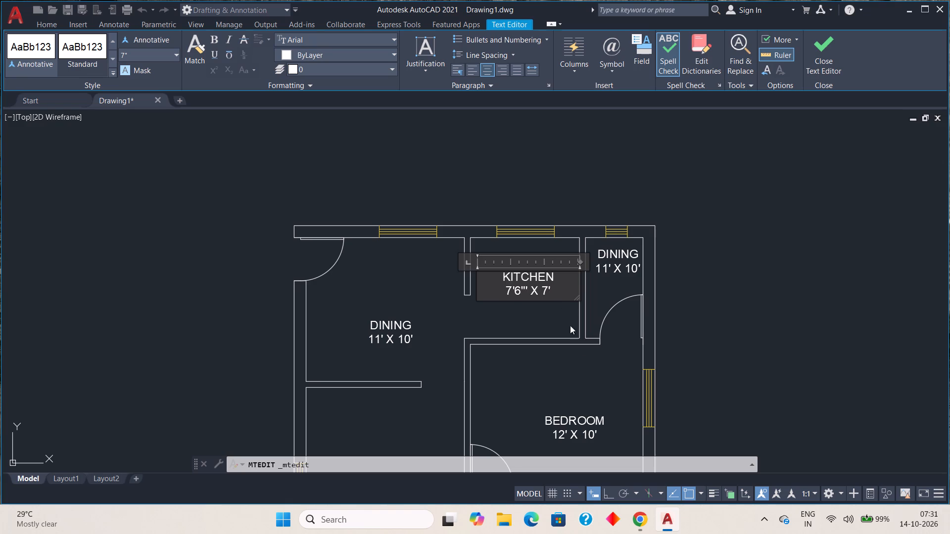
pyautogui.click(583, 362)
# Replace the name in the copied DINING label of the small upper corner room beside the kitchen with TOILET.
pyautogui.doubleClick(606, 257)
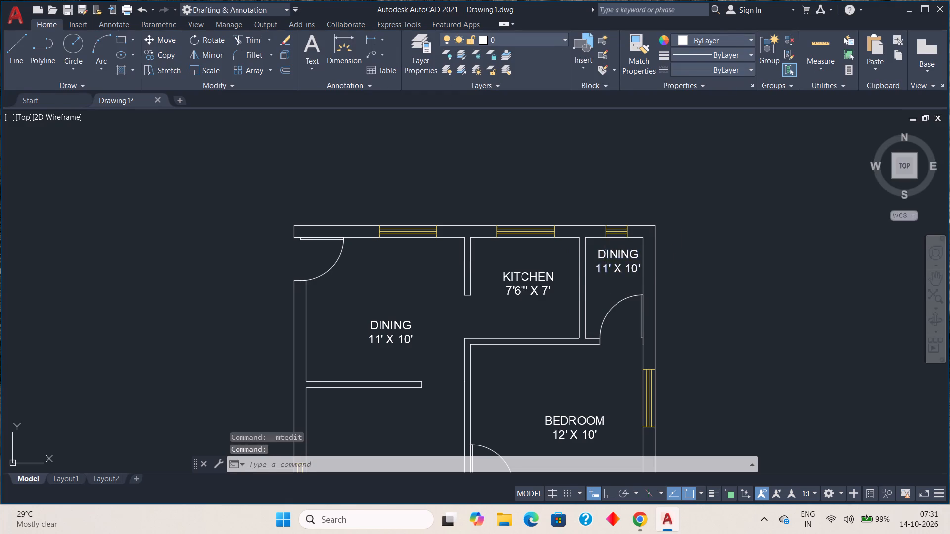
pyautogui.click(647, 253)
pyautogui.press('BackSpace')
pyautogui.press('BackSpace')
pyautogui.press('BackSpace')
pyautogui.press('BackSpace')
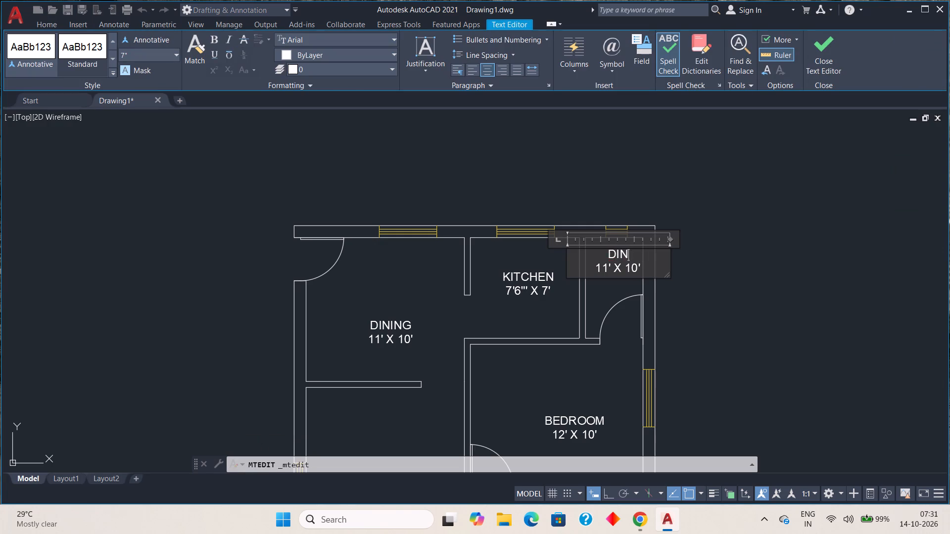
pyautogui.press('BackSpace')
pyautogui.press('BackSpace')
pyautogui.press('BackSpace')
pyautogui.write('TOILET')
# Change the size line of the upper corner room's TOILET label to 4' X 7' and finish the text edit.
pyautogui.click(606, 267)
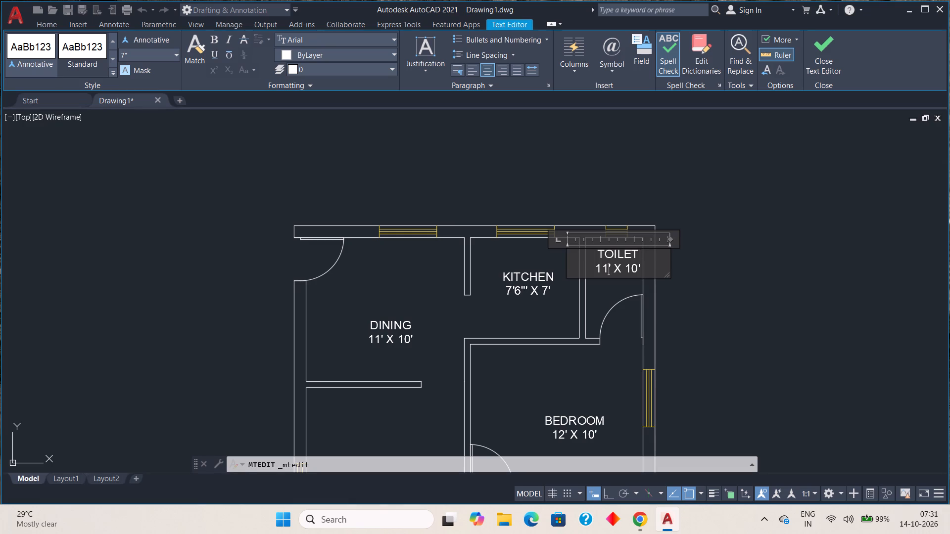
pyautogui.press('BackSpace')
pyautogui.press('BackSpace')
pyautogui.press('4')
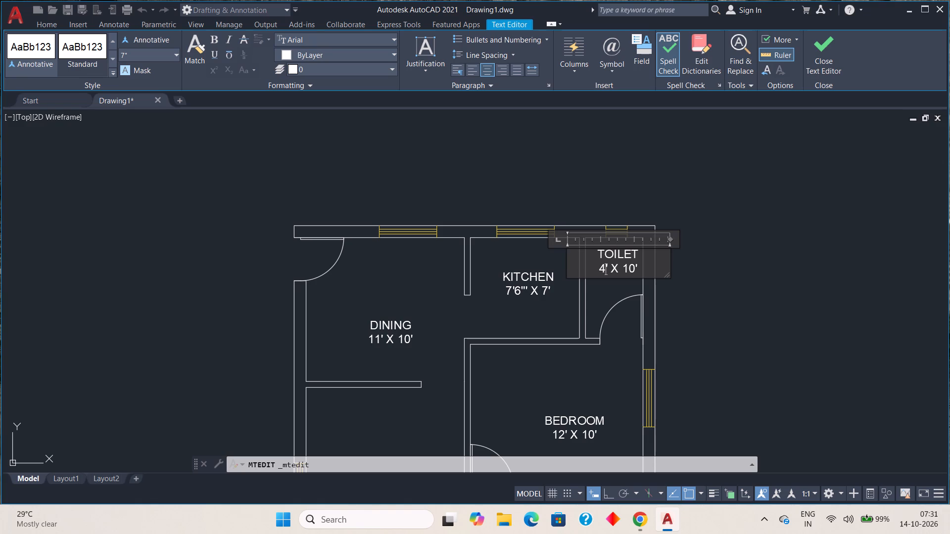
pyautogui.click(633, 265)
pyautogui.press('BackSpace')
pyautogui.press('BackSpace')
pyautogui.press('7')
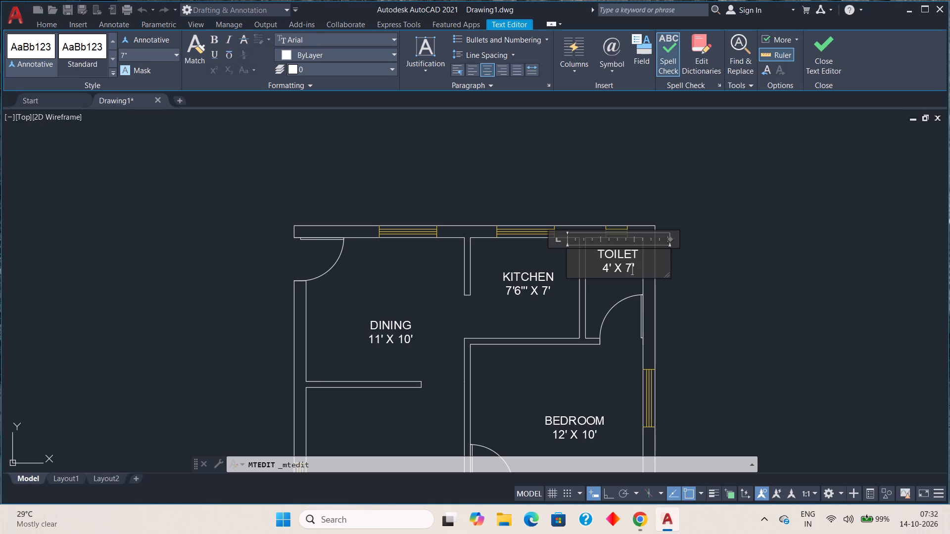
pyautogui.click(685, 303)
# Delete the 11' X 10' size line from the copied DINING label on the staircase.
pyautogui.scroll(-1, 680, 338)
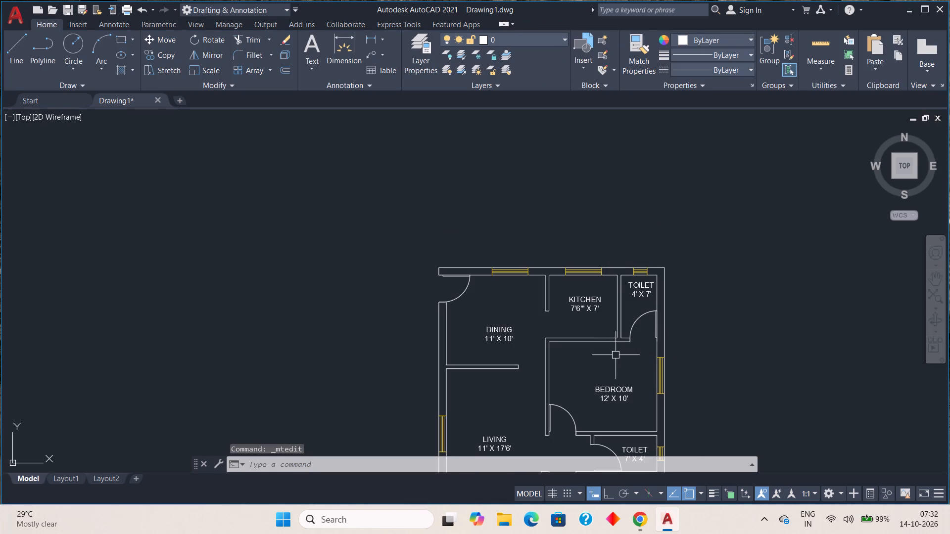
pyautogui.moveTo(656, 378); pyautogui.dragTo(656, 378, button='middle')
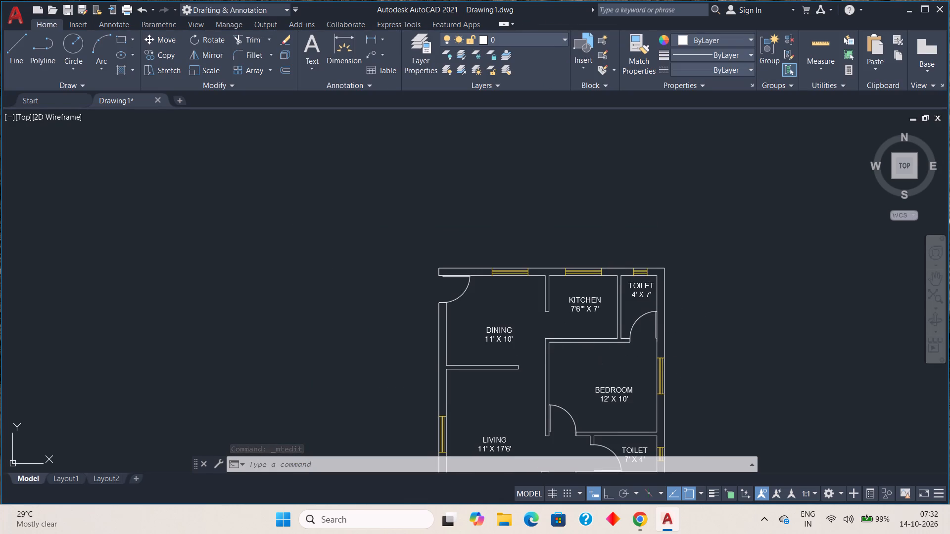
pyautogui.moveTo(656, 378); pyautogui.dragTo(613, 207, button='middle')
pyautogui.moveTo(615, 332); pyautogui.dragTo(608, 174, button='middle')
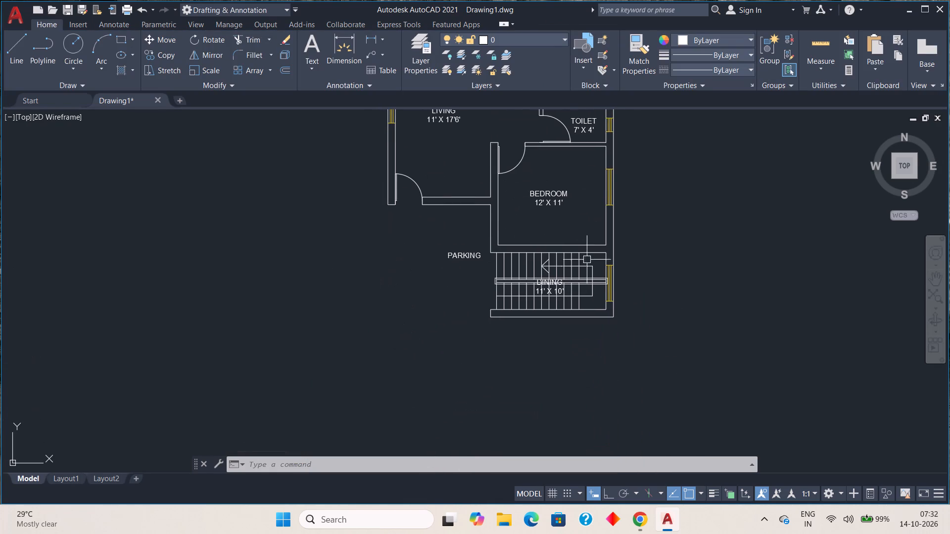
pyautogui.scroll(3, 556, 299)
pyautogui.doubleClick(547, 235)
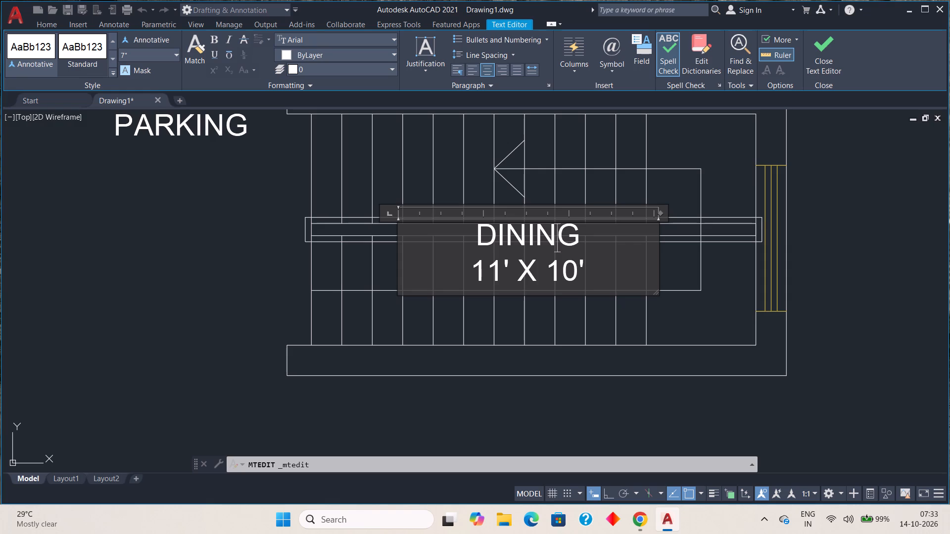
pyautogui.click(604, 269)
pyautogui.press('BackSpace')
pyautogui.press('BackSpace')
pyautogui.press('BackSpace')
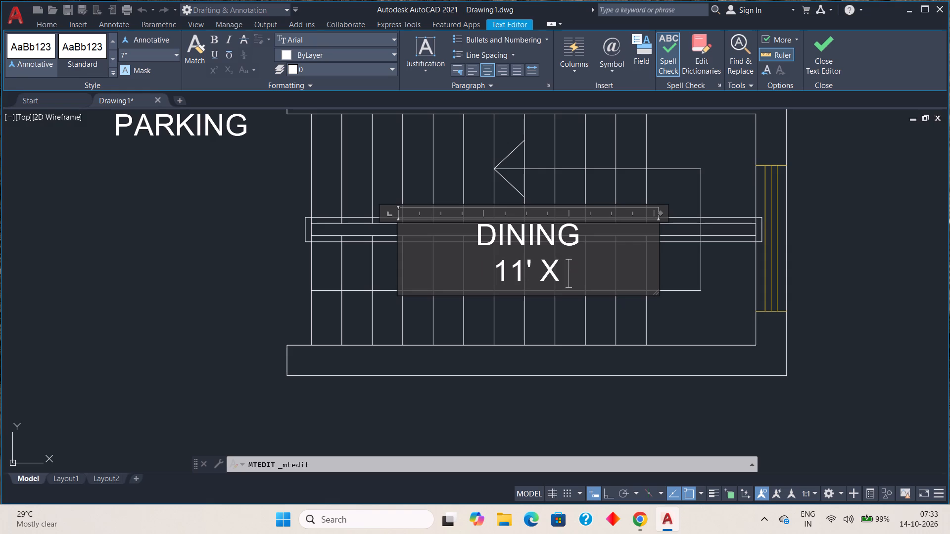
pyautogui.press('BackSpace')
pyautogui.press('BackSpace')
pyautogui.press('BackSpace')
pyautogui.press('BackSpace')
pyautogui.press('BackSpace')
pyautogui.press('BackSpace')
pyautogui.press('BackSpace')
pyautogui.press('BackSpace')
pyautogui.press('BackSpace')
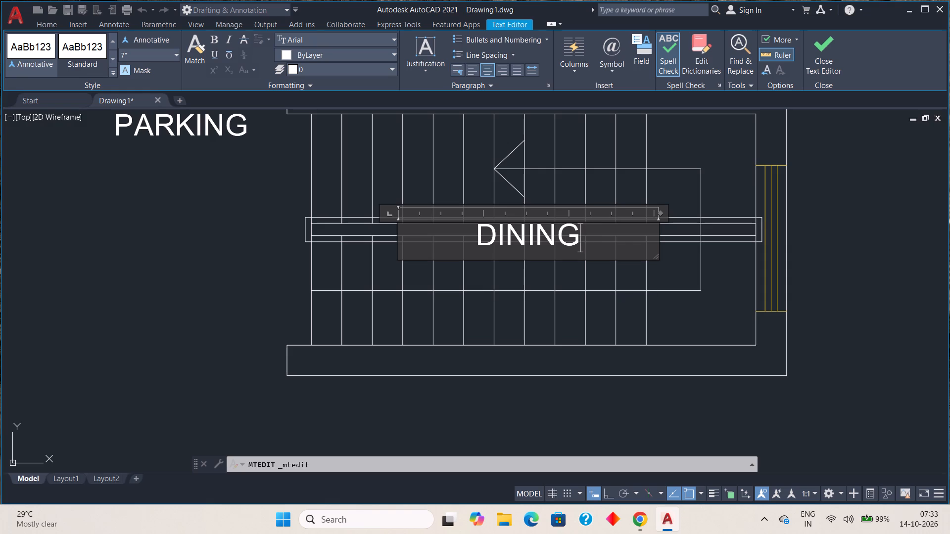
# Replace the name in the staircase label with UP and finish the text edit.
pyautogui.press('BackSpace')
pyautogui.press('BackSpace')
pyautogui.press('BackSpace')
pyautogui.press('BackSpace')
pyautogui.press('BackSpace')
pyautogui.press('BackSpace')
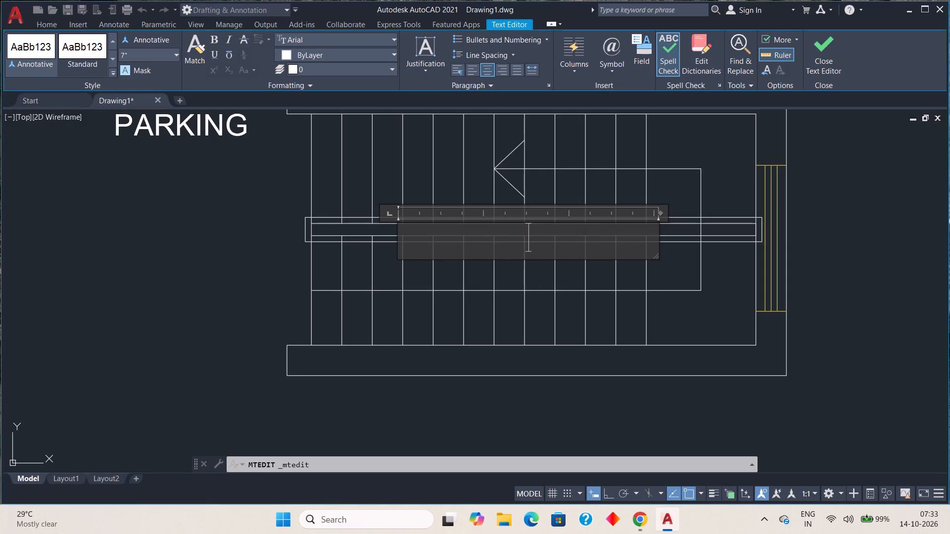
pyautogui.press('u')
pyautogui.press('p')
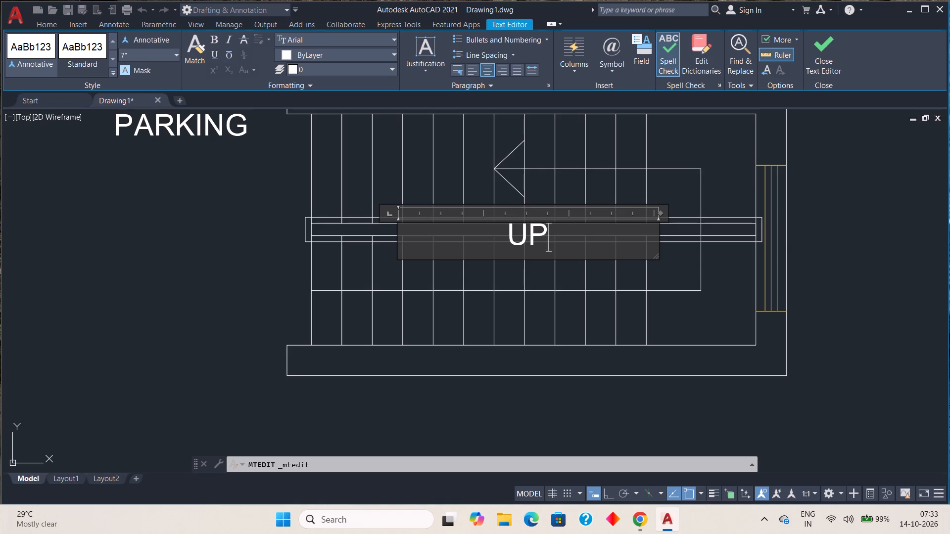
pyautogui.click(851, 361)
# Move the UP label a short distance along the staircase's central rail toward the parking side.
pyautogui.scroll(-1, 578, 250)
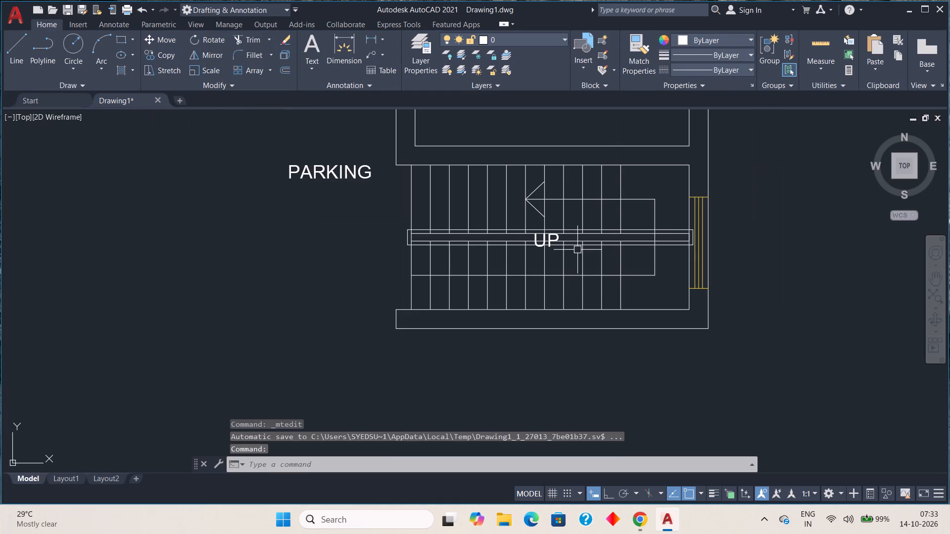
pyautogui.click(554, 236)
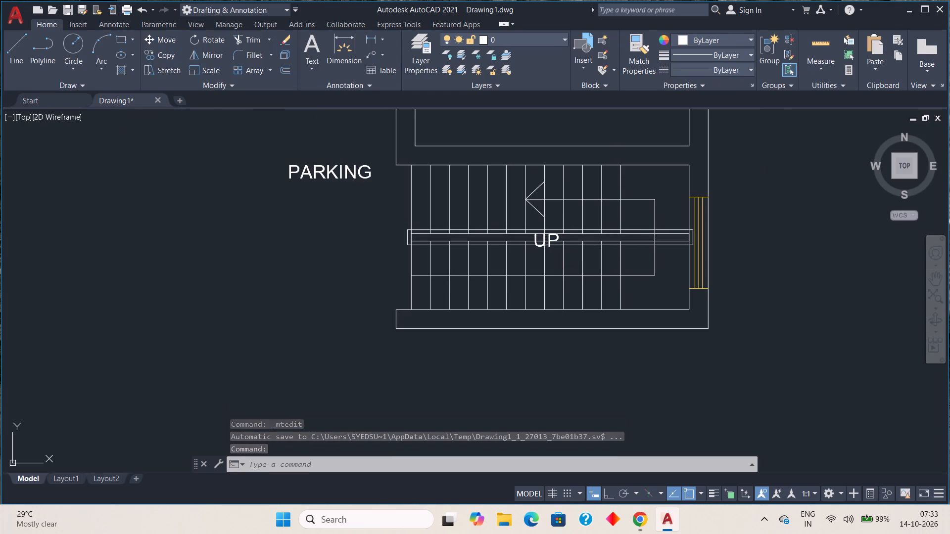
pyautogui.click(464, 233)
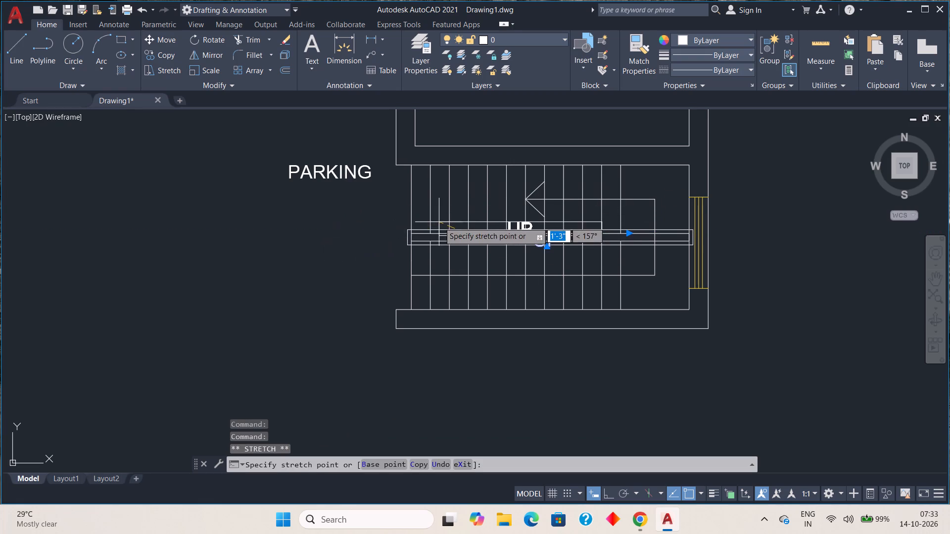
pyautogui.scroll(1, 420, 231)
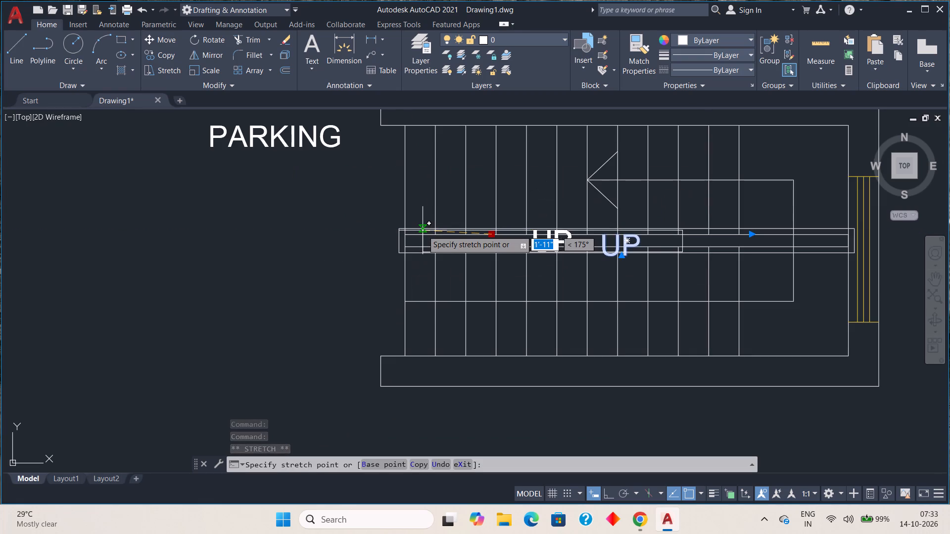
pyautogui.click(427, 234)
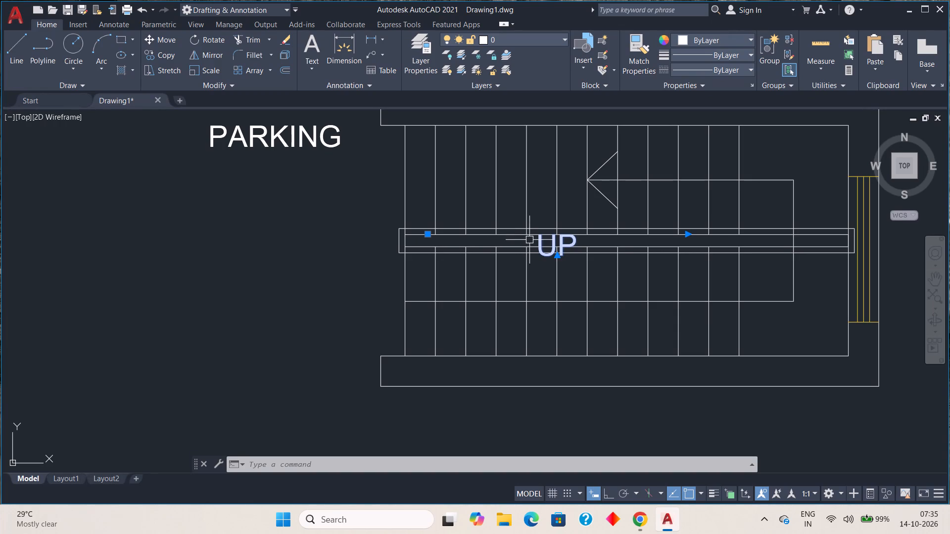
pyautogui.scroll(-3, 612, 241)
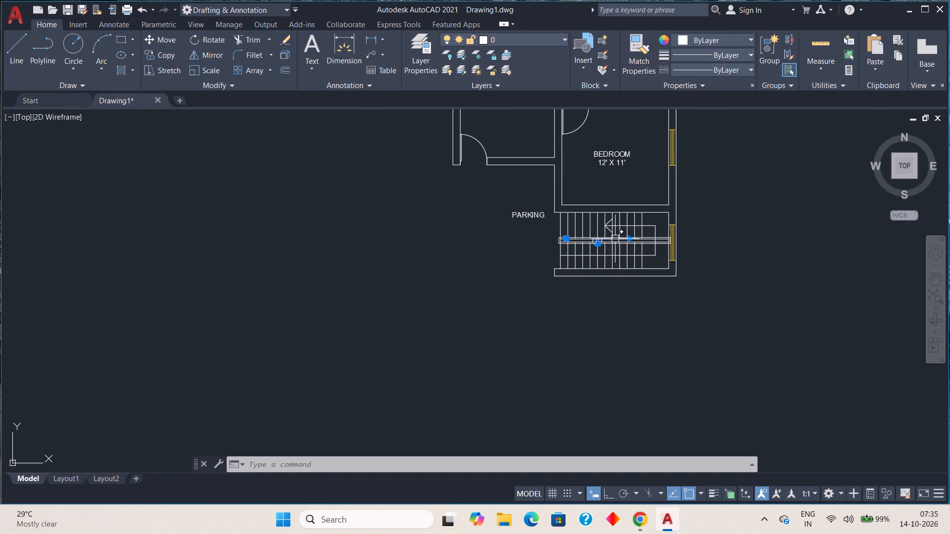
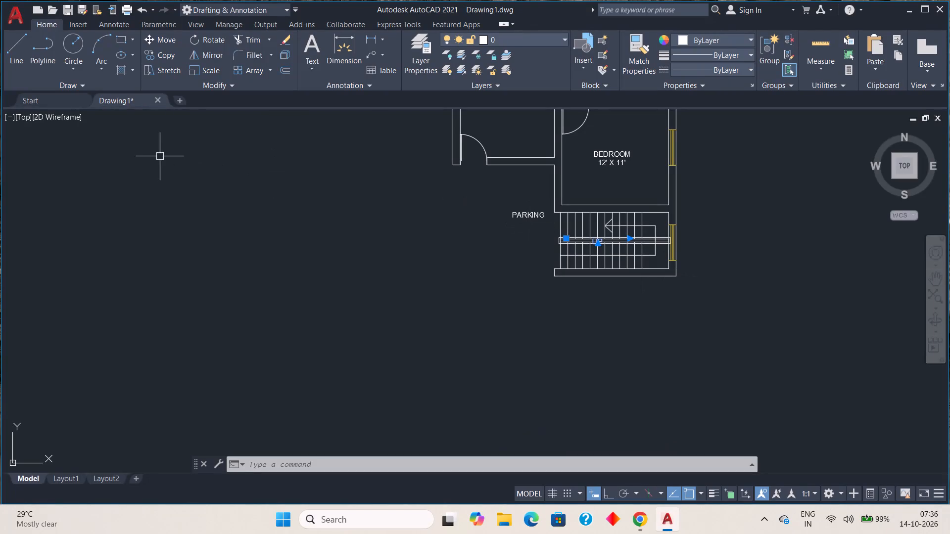
# Rotate the staircase's UP label to 270 degrees about a base point at the text.
pyautogui.click(219, 41)
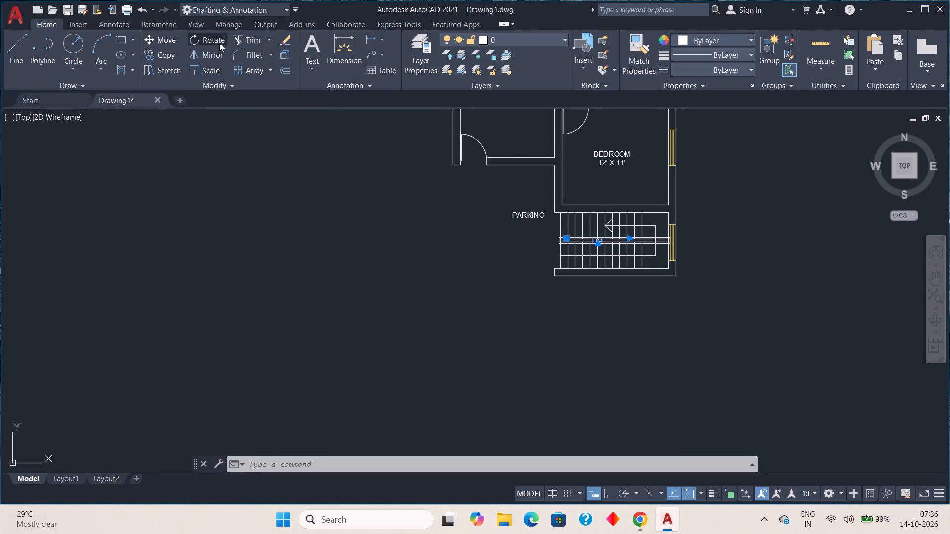
pyautogui.scroll(4, 596, 254)
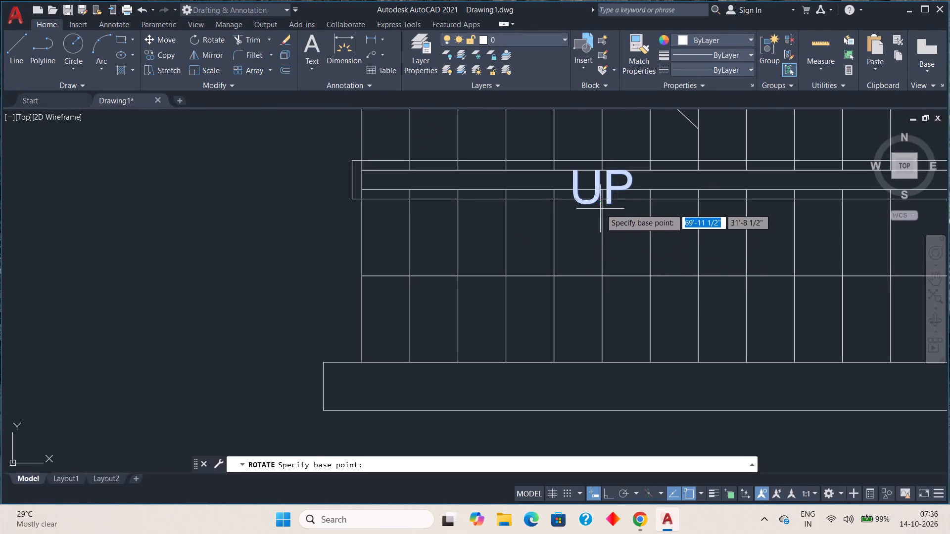
pyautogui.click(611, 203)
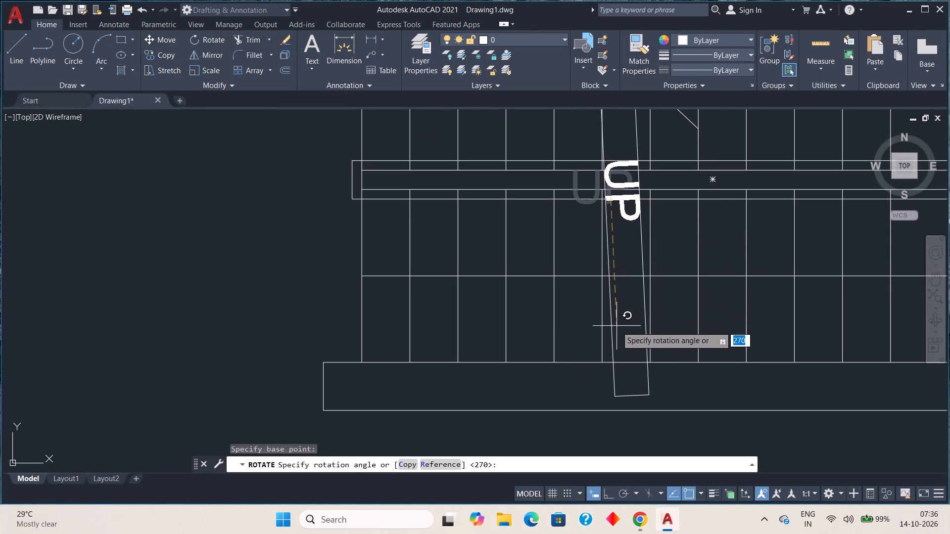
pyautogui.click(611, 344)
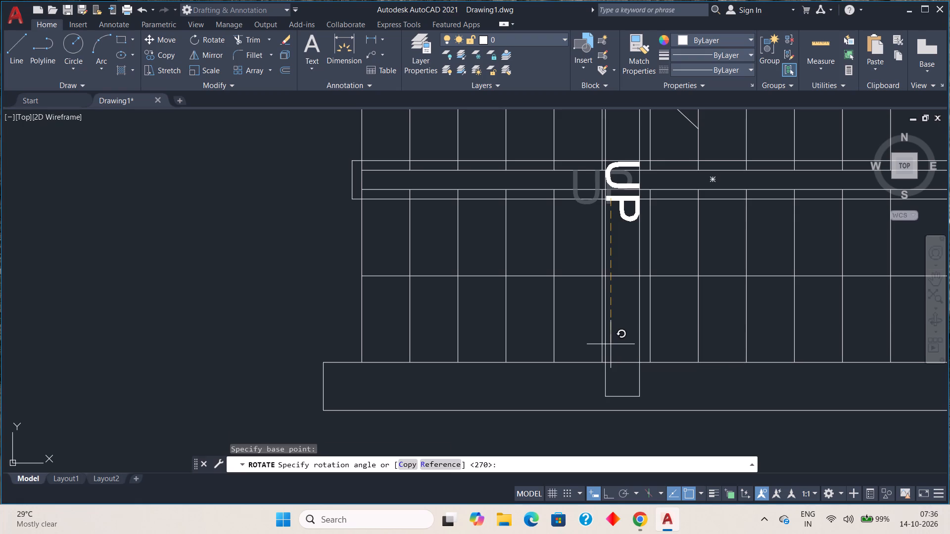
# Move the rotated UP label about 5'-2" along the staircase rail, just beyond its parking-side end.
pyautogui.scroll(-2, 623, 248)
pyautogui.moveTo(614, 287); pyautogui.dragTo(609, 302, button='middle')
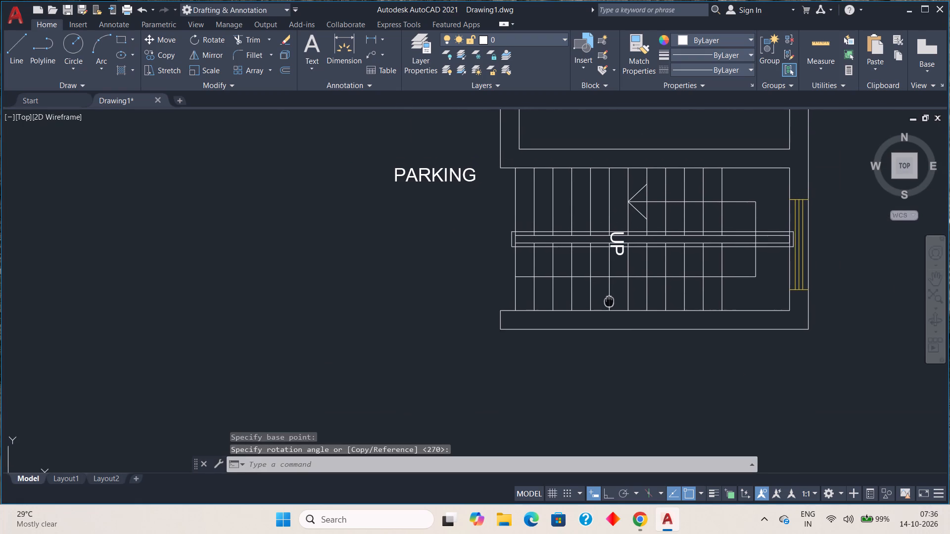
pyautogui.moveTo(609, 302); pyautogui.dragTo(607, 308, button='middle')
pyautogui.scroll(1, 612, 272)
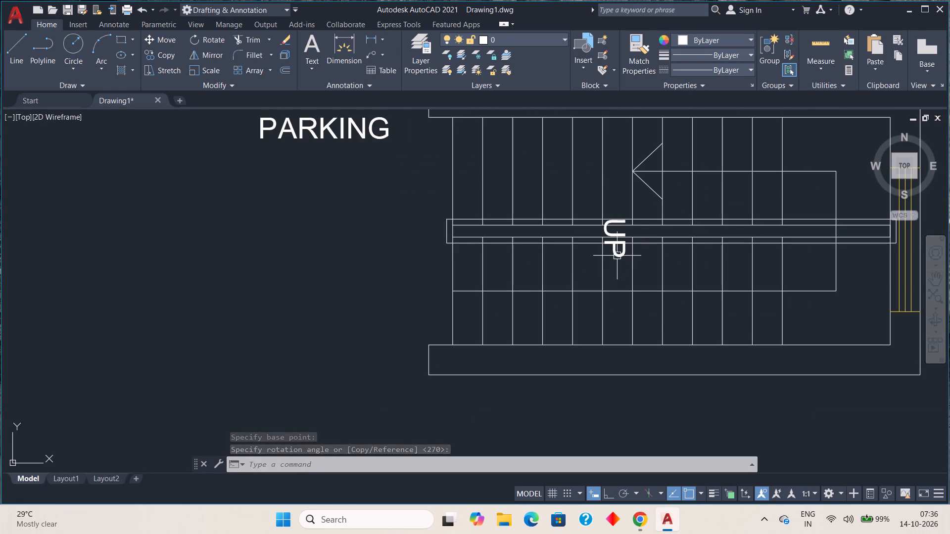
pyautogui.click(617, 256)
pyautogui.moveTo(623, 138); pyautogui.dragTo(622, 174, button='middle')
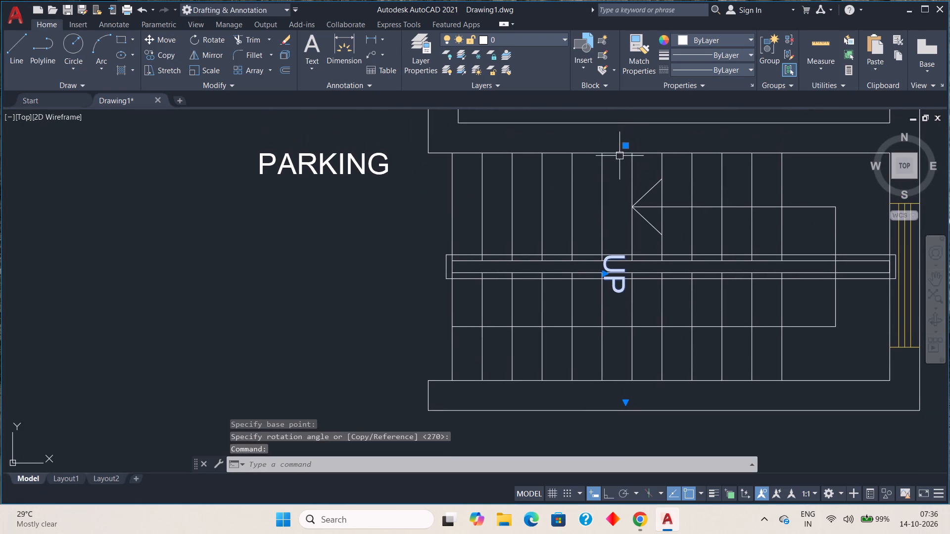
pyautogui.click(626, 147)
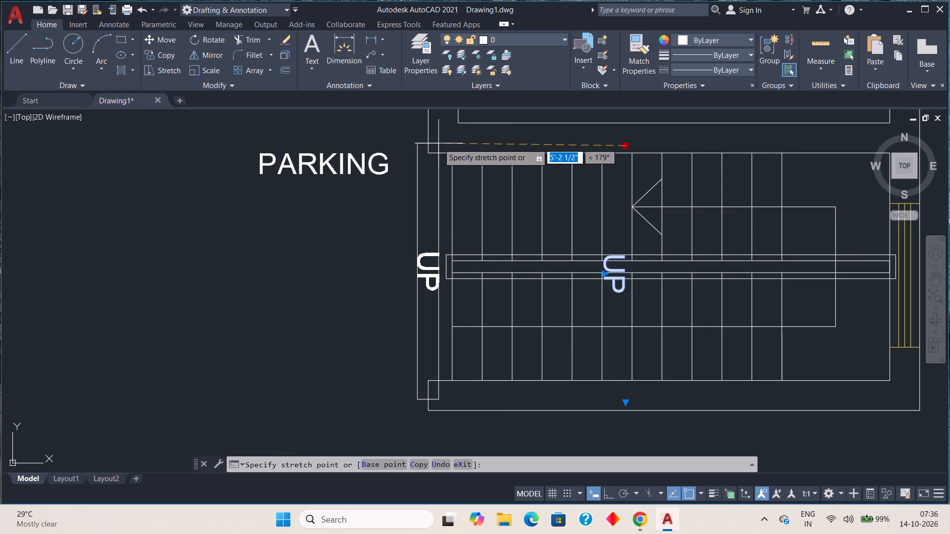
pyautogui.click(438, 143)
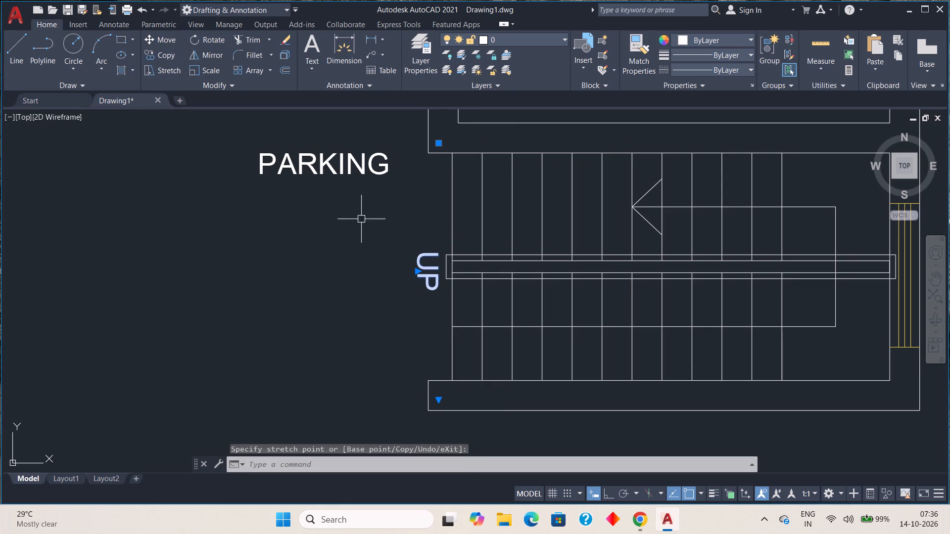
pyautogui.press('Escape')
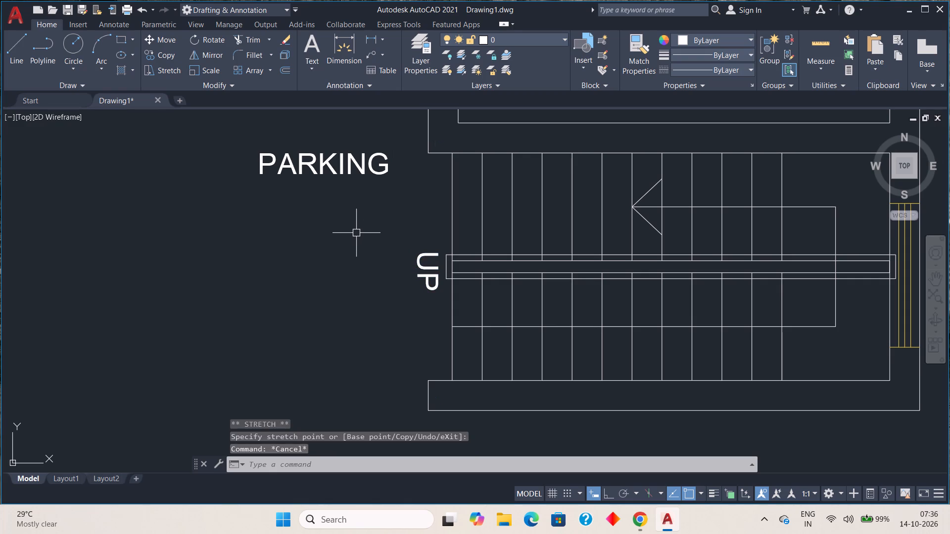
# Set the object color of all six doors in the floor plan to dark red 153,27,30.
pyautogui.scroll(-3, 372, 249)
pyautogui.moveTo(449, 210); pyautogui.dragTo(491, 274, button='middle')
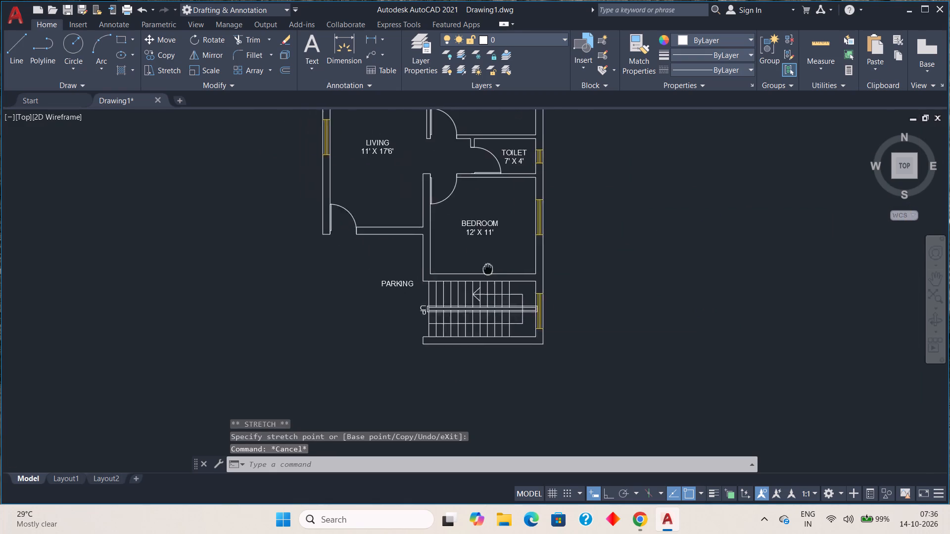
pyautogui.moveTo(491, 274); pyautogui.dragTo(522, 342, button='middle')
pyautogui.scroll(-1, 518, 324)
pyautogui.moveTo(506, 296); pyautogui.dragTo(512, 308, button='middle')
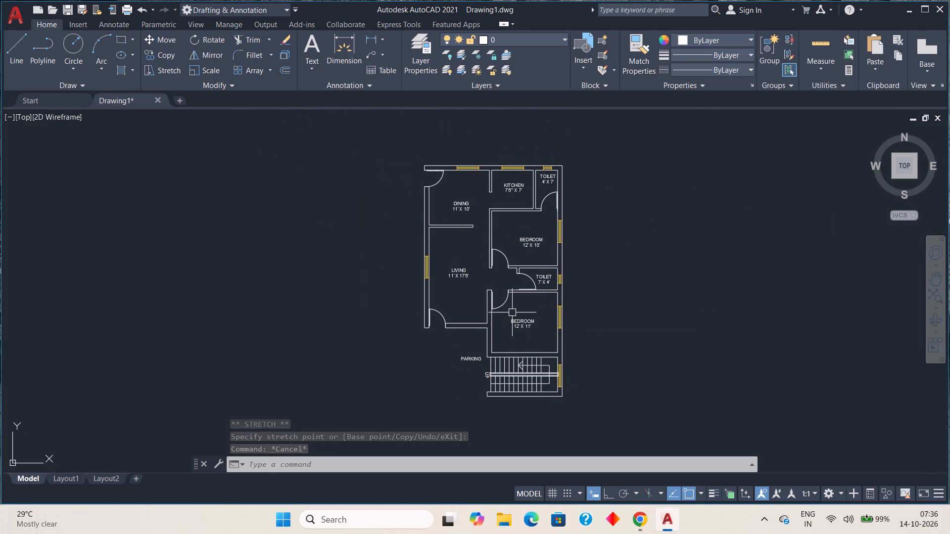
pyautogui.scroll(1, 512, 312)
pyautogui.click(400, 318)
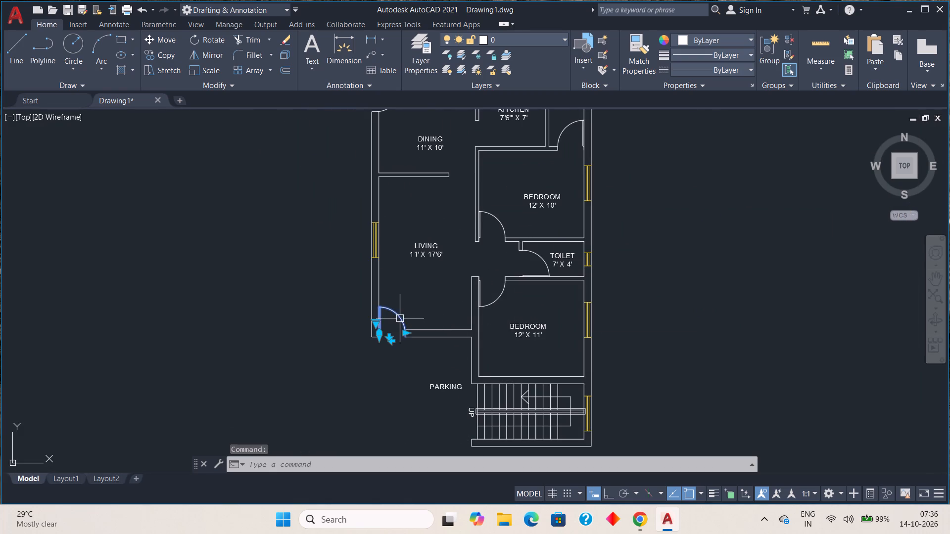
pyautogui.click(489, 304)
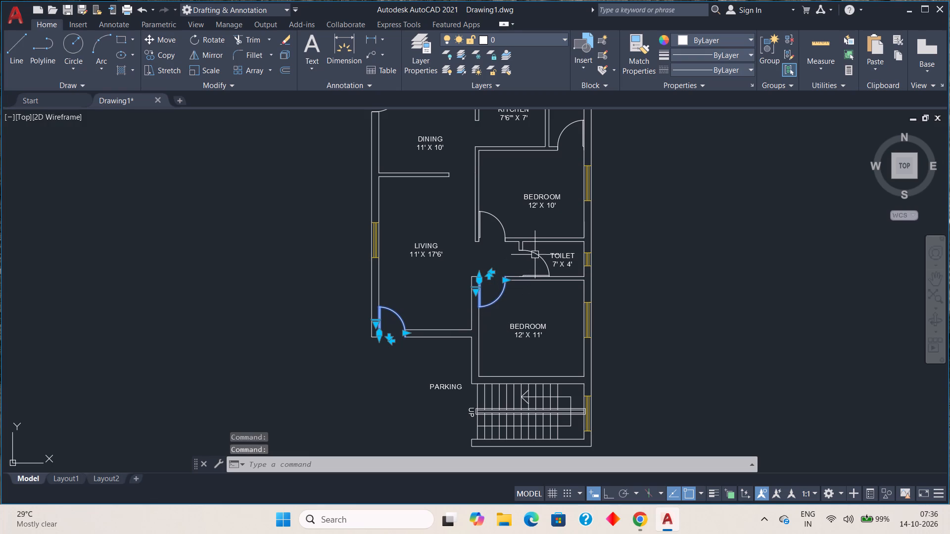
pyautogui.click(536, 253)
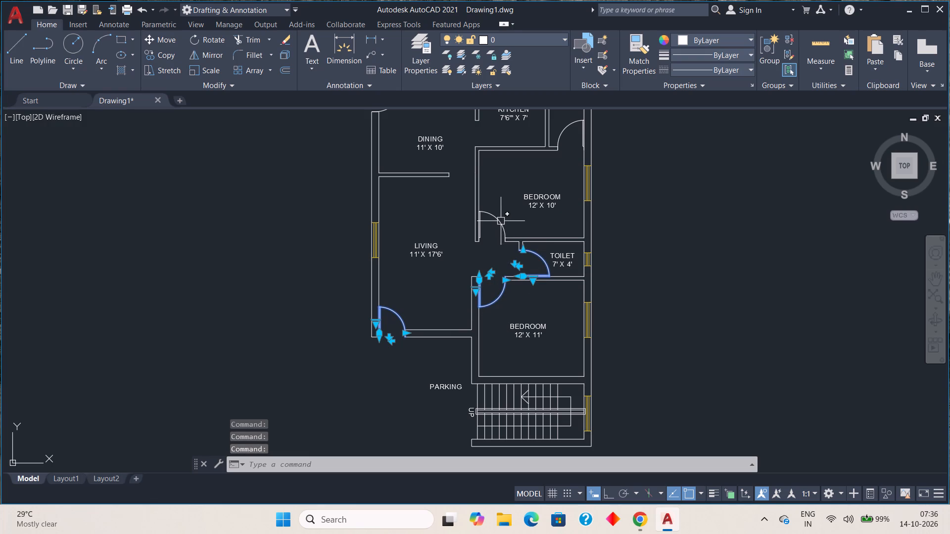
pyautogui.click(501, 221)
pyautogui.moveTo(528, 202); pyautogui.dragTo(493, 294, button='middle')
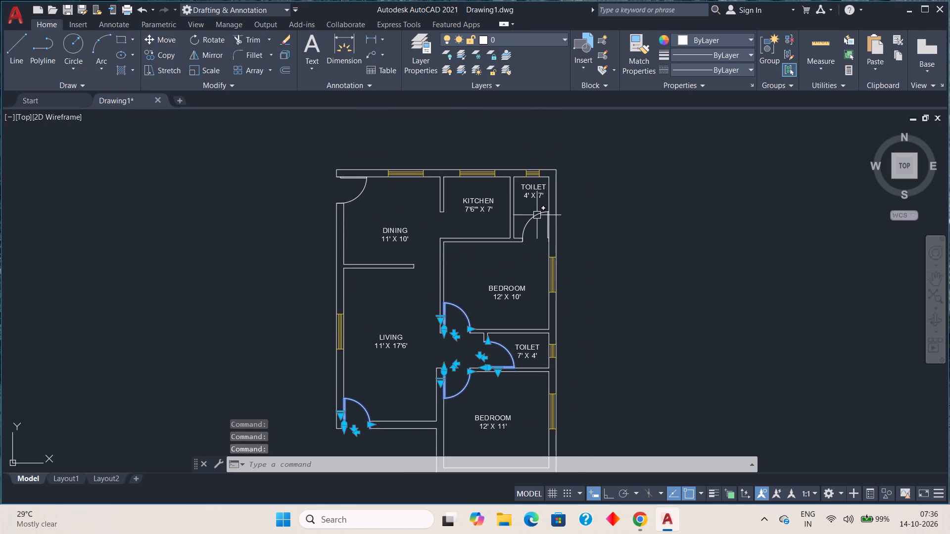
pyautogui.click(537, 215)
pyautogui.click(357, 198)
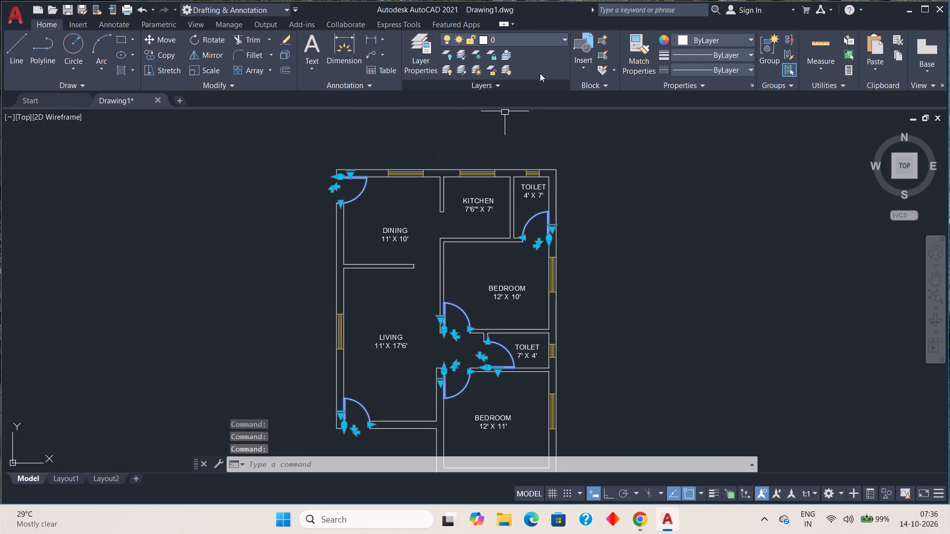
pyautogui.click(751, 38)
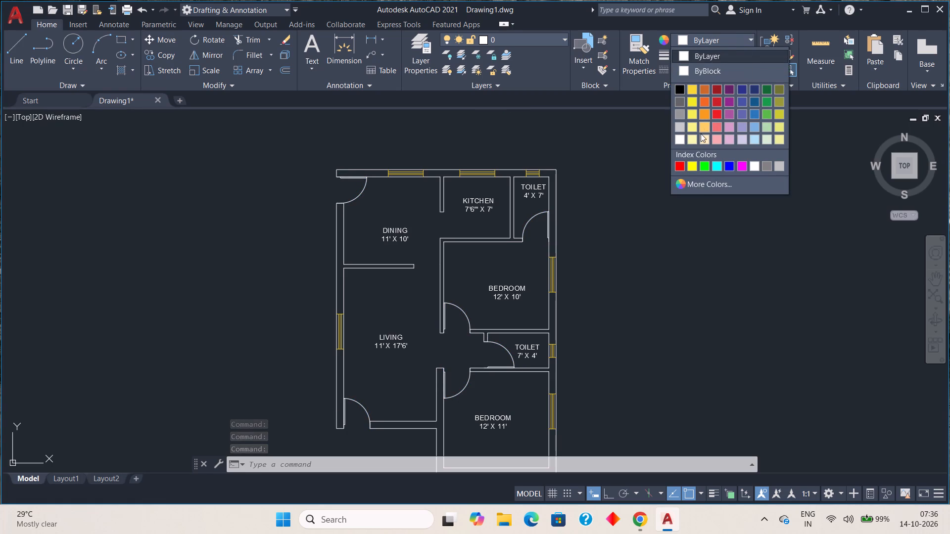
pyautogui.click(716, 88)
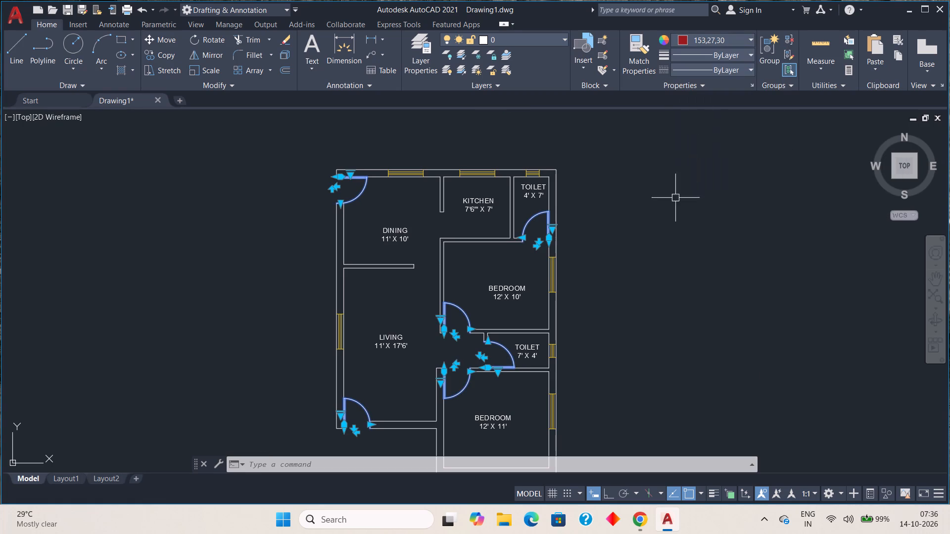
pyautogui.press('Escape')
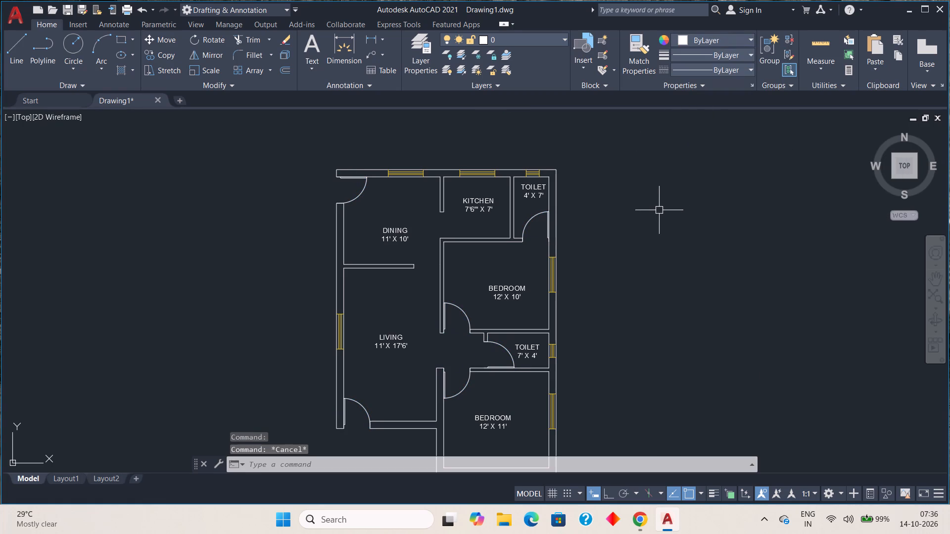
# Set the object color of all six doors in the floor plan to red 205,32,39.
pyautogui.scroll(4, 542, 218)
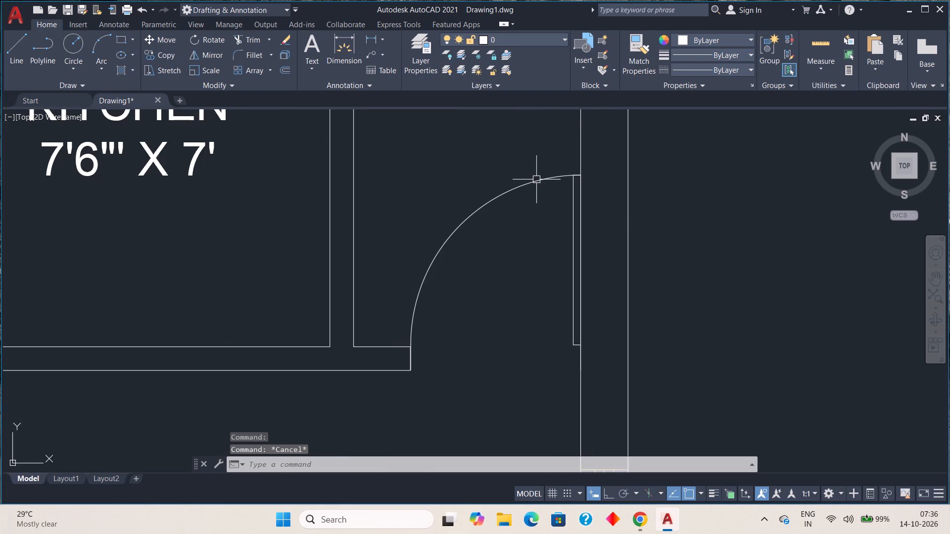
pyautogui.click(536, 178)
pyautogui.scroll(-4, 538, 218)
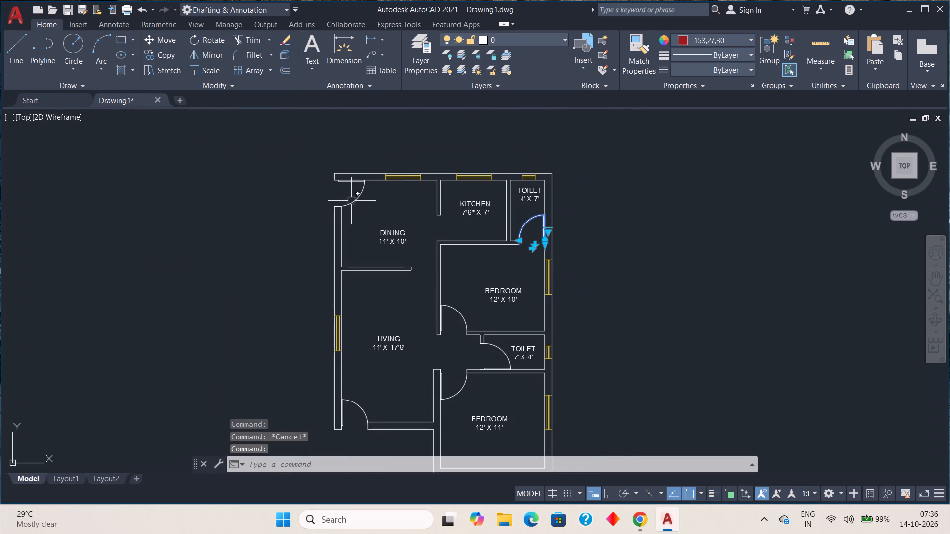
pyautogui.click(351, 201)
pyautogui.click(455, 311)
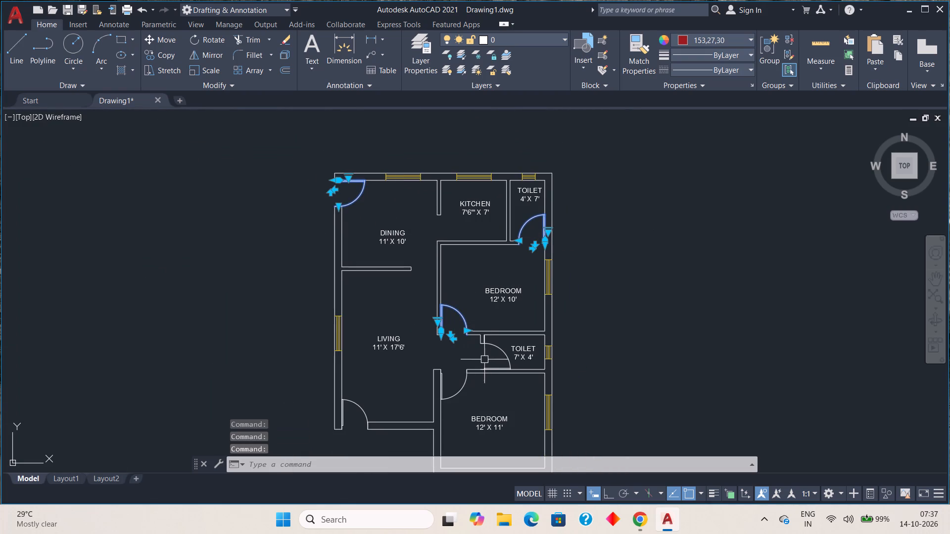
pyautogui.click(491, 347)
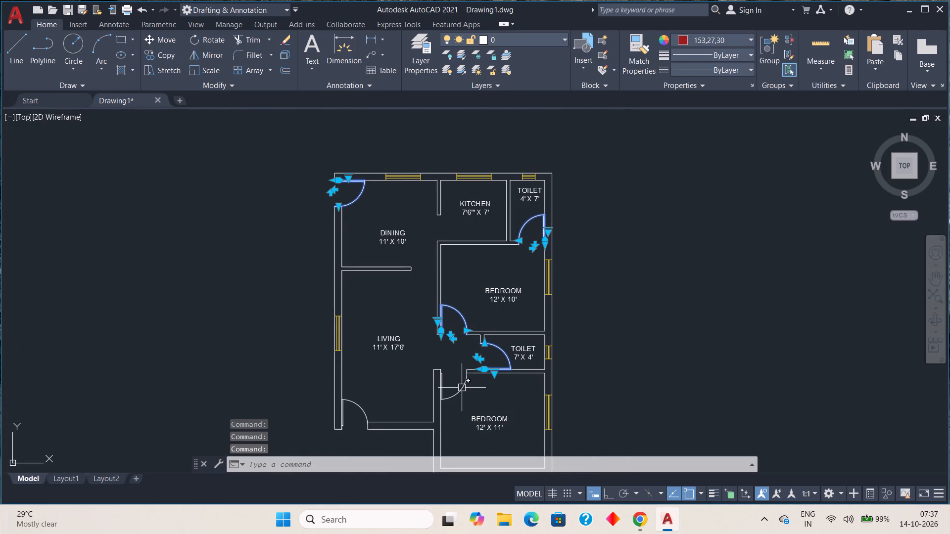
pyautogui.click(462, 388)
pyautogui.click(364, 409)
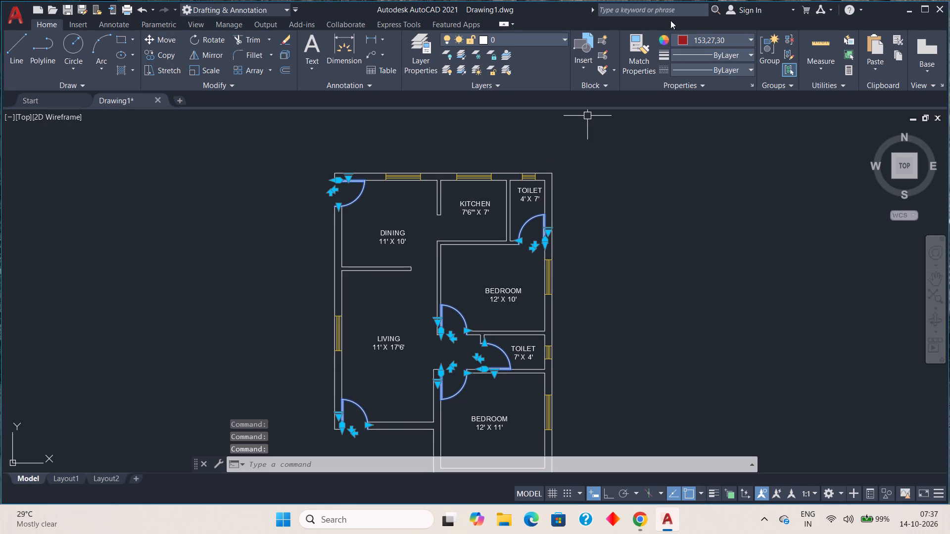
pyautogui.click(749, 37)
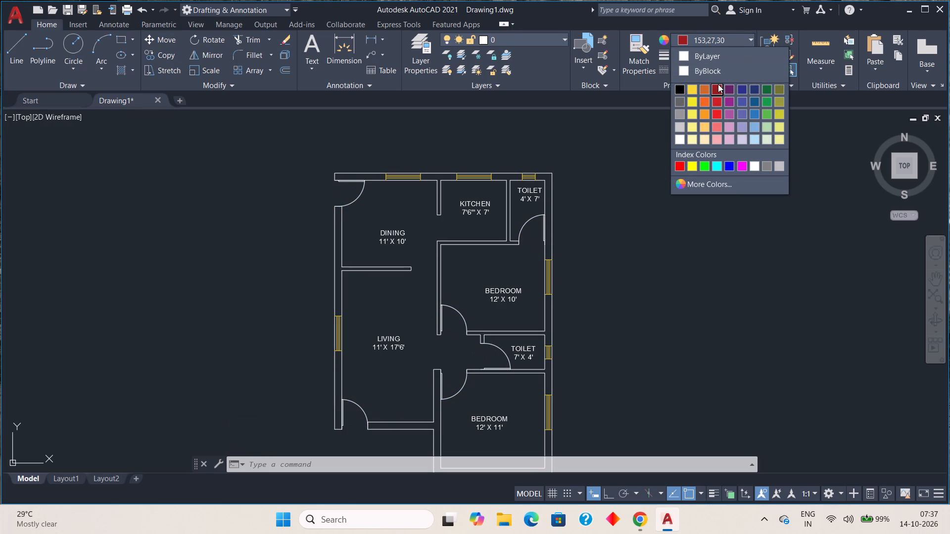
pyautogui.click(715, 100)
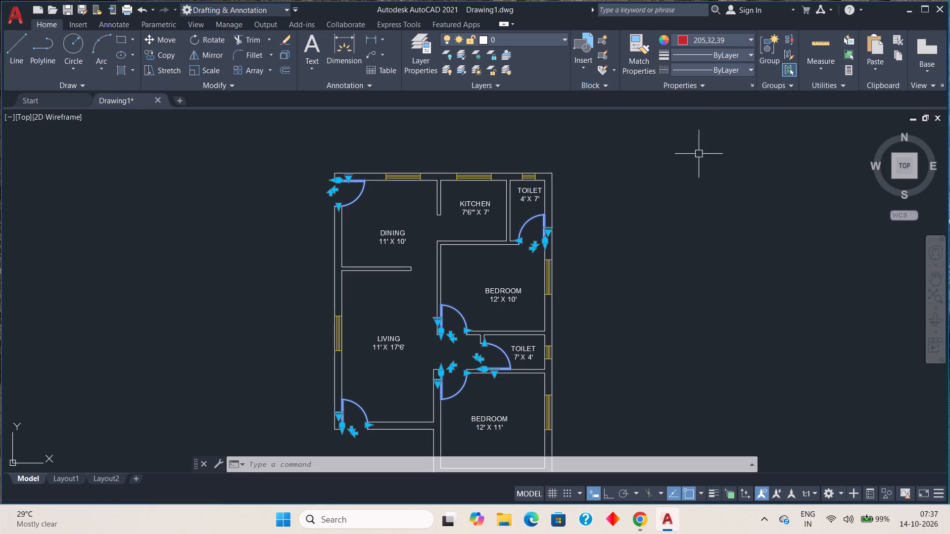
pyautogui.press('Escape')
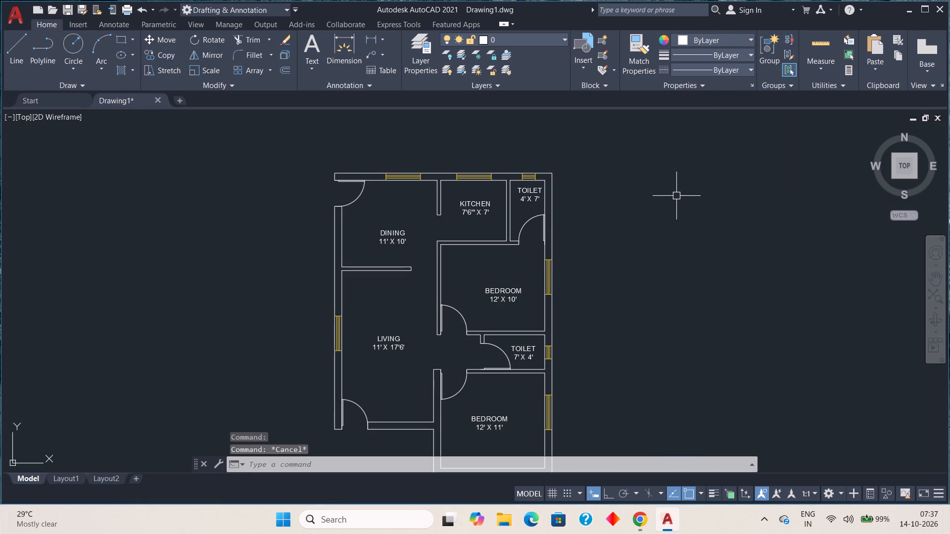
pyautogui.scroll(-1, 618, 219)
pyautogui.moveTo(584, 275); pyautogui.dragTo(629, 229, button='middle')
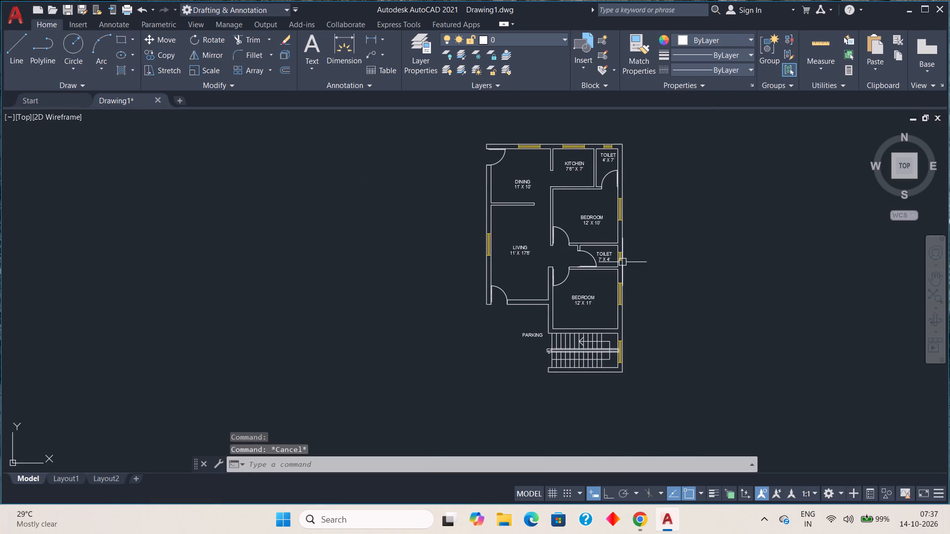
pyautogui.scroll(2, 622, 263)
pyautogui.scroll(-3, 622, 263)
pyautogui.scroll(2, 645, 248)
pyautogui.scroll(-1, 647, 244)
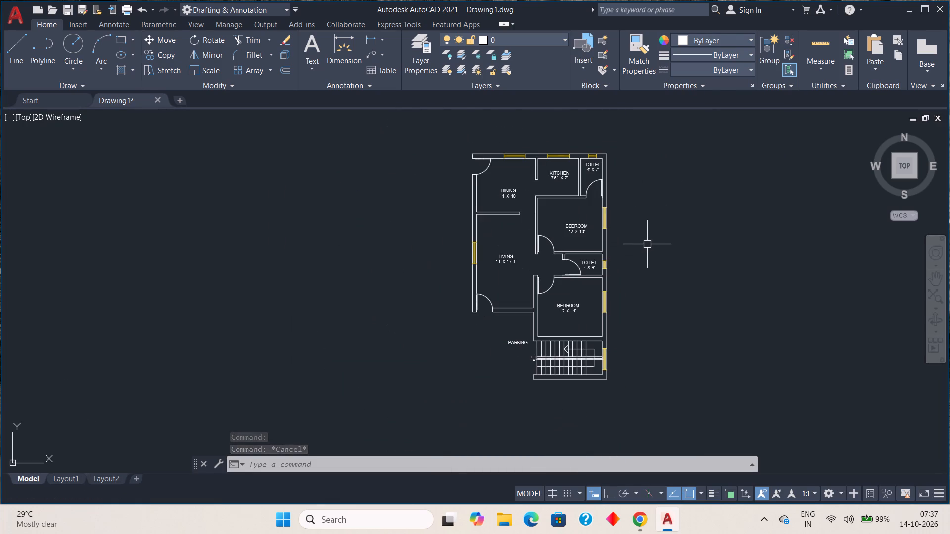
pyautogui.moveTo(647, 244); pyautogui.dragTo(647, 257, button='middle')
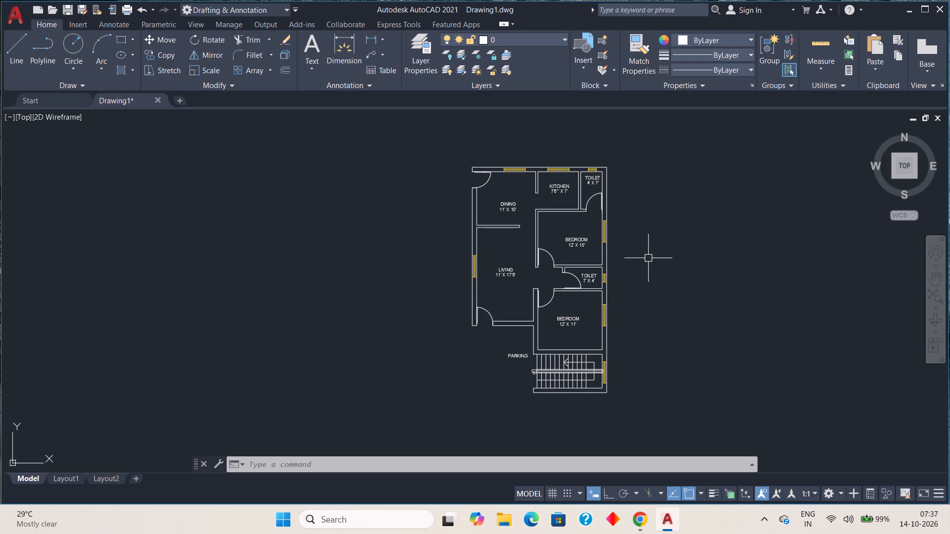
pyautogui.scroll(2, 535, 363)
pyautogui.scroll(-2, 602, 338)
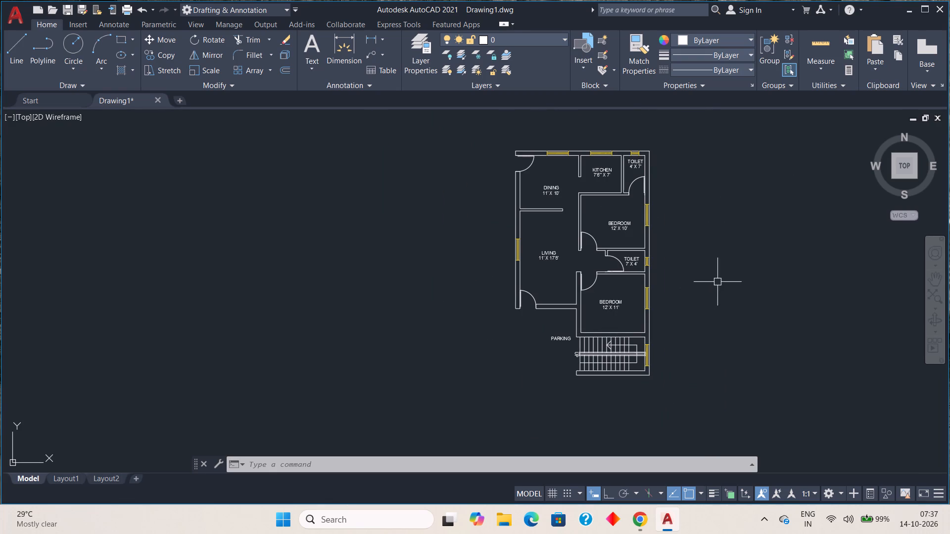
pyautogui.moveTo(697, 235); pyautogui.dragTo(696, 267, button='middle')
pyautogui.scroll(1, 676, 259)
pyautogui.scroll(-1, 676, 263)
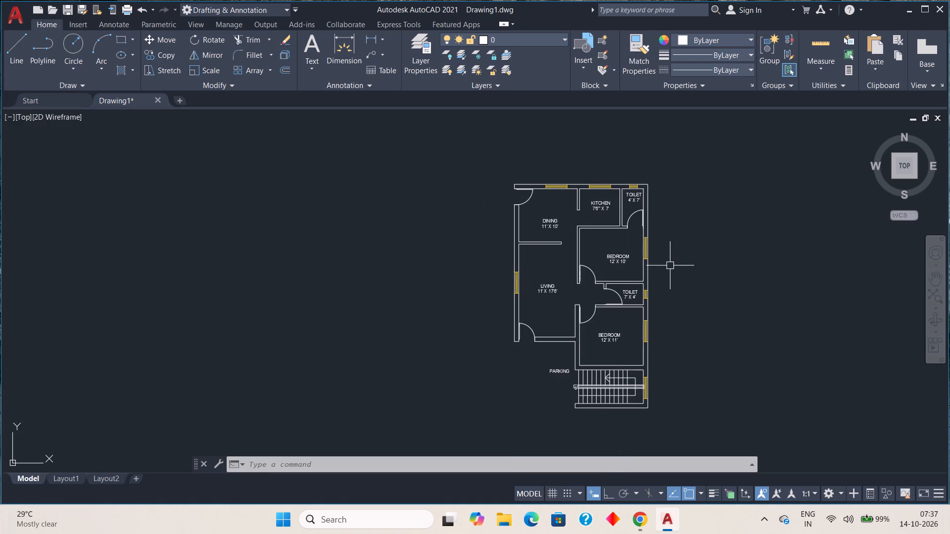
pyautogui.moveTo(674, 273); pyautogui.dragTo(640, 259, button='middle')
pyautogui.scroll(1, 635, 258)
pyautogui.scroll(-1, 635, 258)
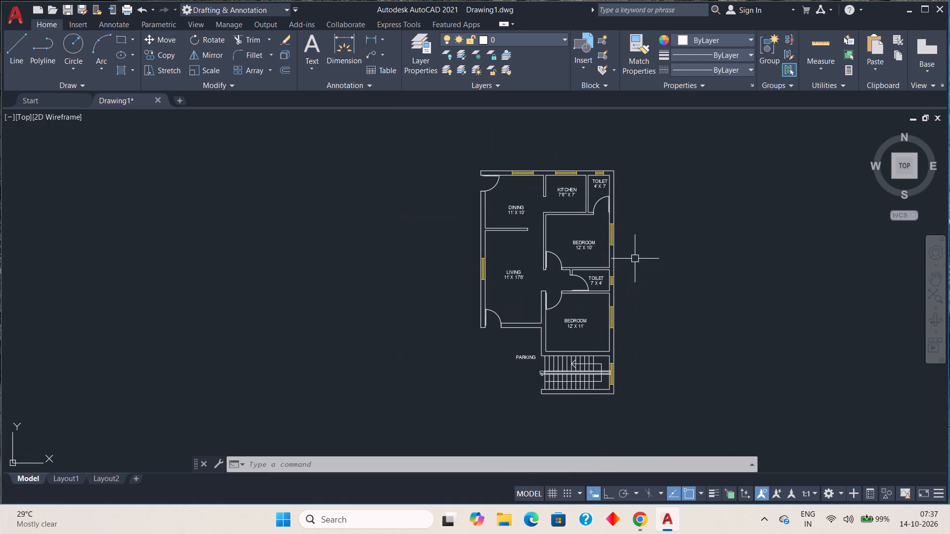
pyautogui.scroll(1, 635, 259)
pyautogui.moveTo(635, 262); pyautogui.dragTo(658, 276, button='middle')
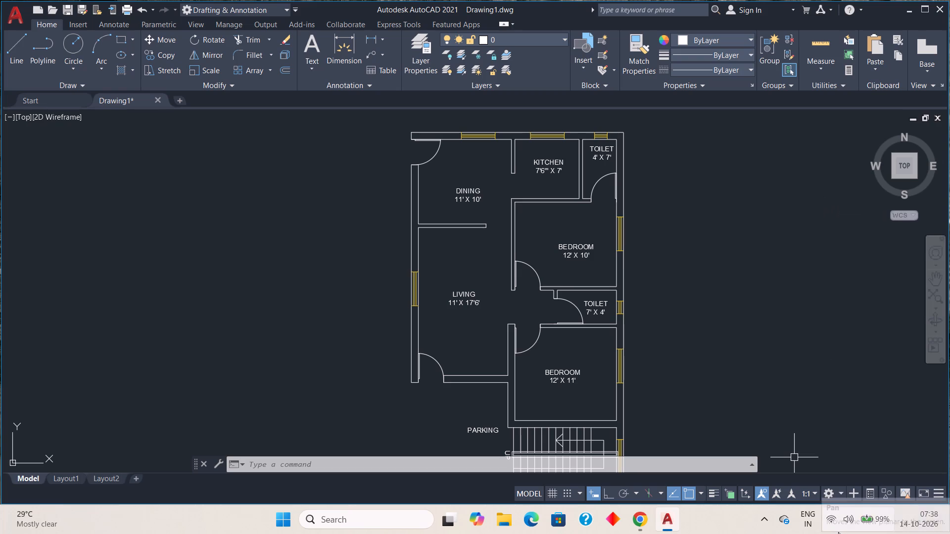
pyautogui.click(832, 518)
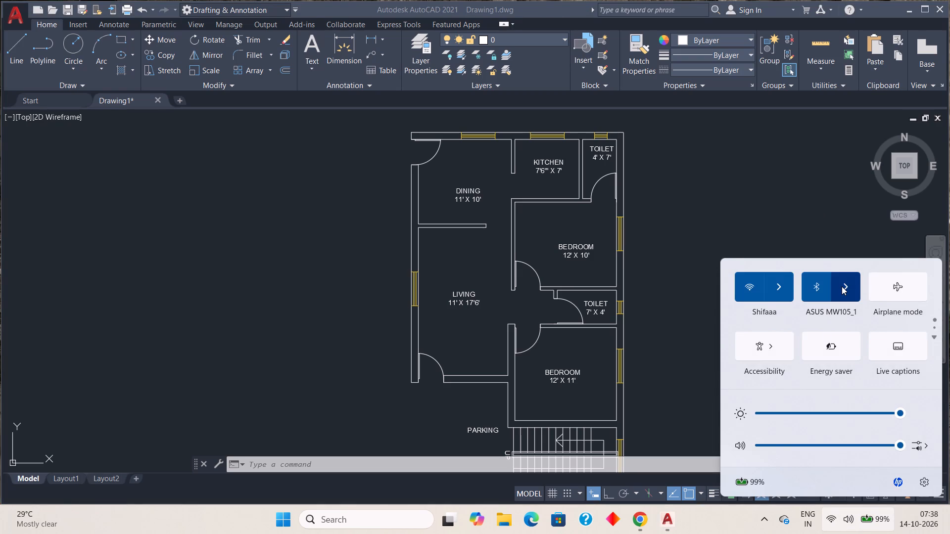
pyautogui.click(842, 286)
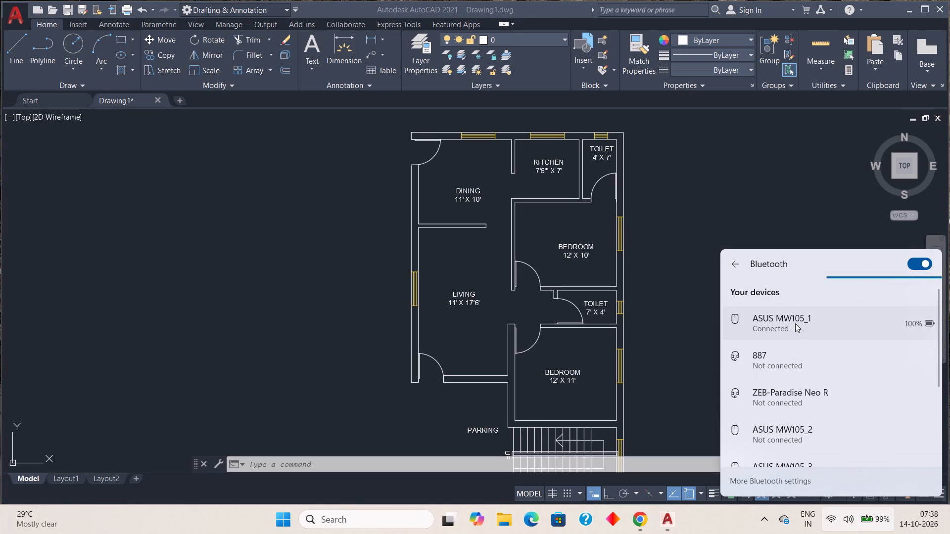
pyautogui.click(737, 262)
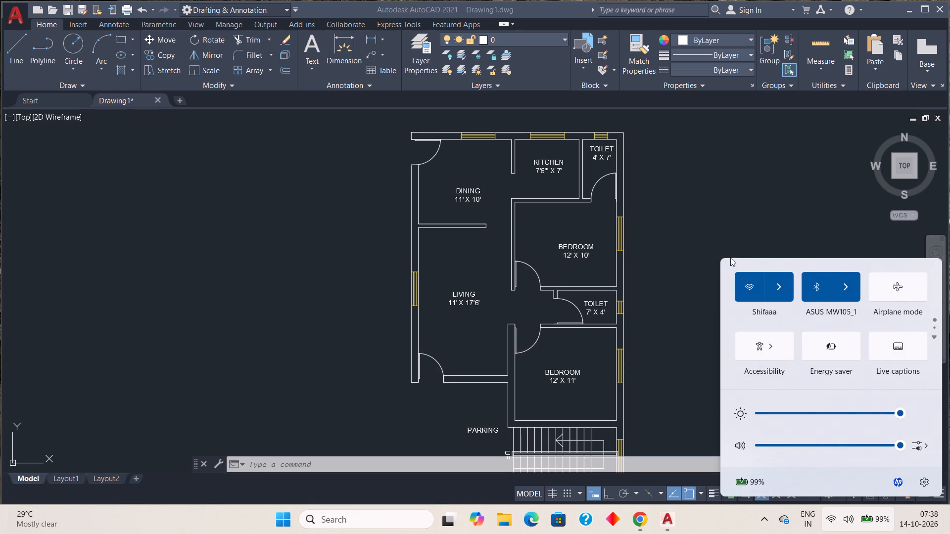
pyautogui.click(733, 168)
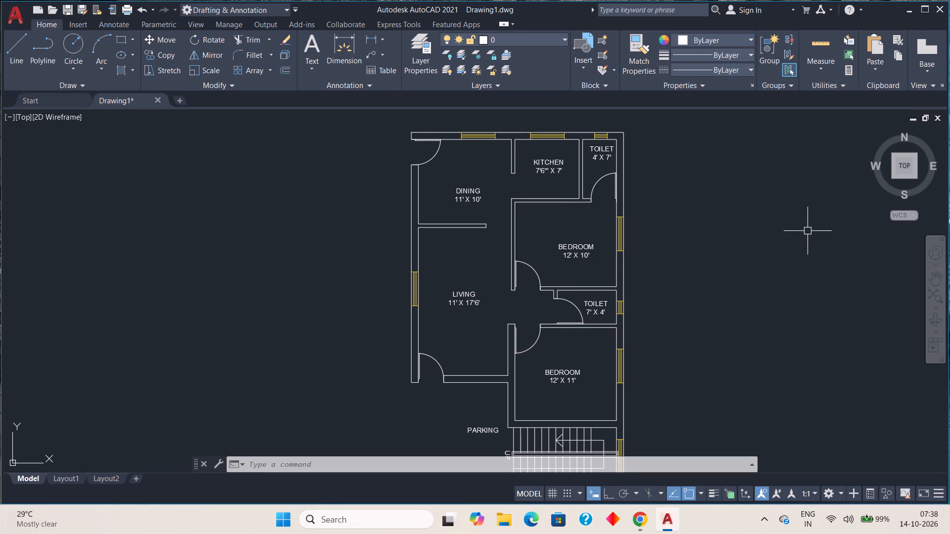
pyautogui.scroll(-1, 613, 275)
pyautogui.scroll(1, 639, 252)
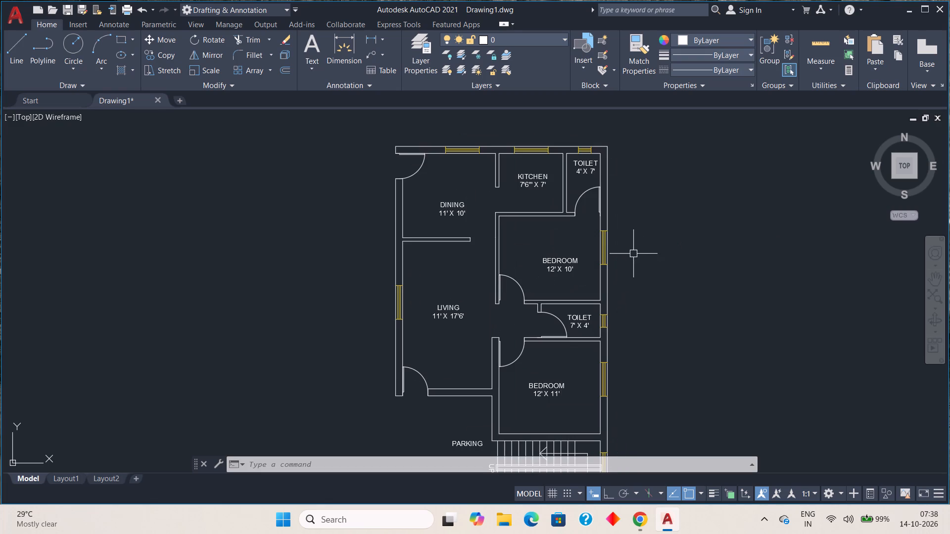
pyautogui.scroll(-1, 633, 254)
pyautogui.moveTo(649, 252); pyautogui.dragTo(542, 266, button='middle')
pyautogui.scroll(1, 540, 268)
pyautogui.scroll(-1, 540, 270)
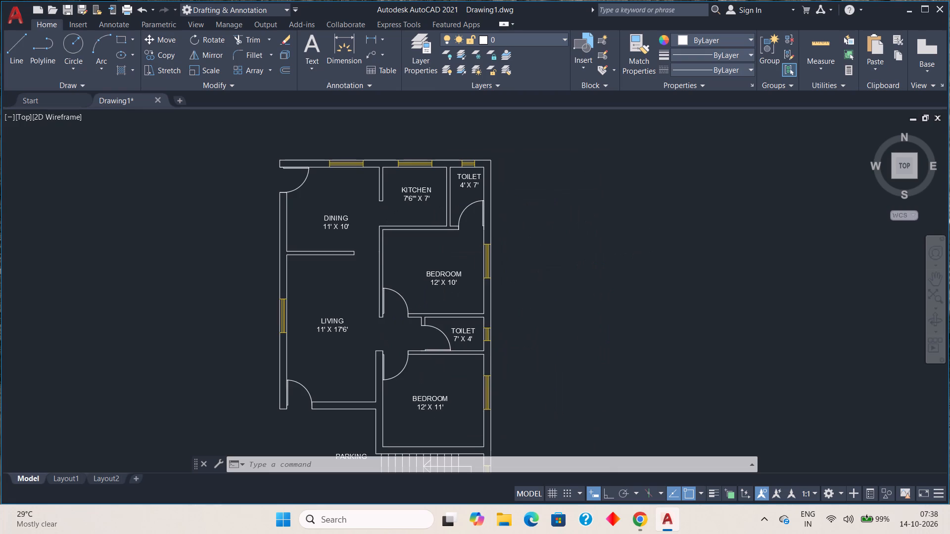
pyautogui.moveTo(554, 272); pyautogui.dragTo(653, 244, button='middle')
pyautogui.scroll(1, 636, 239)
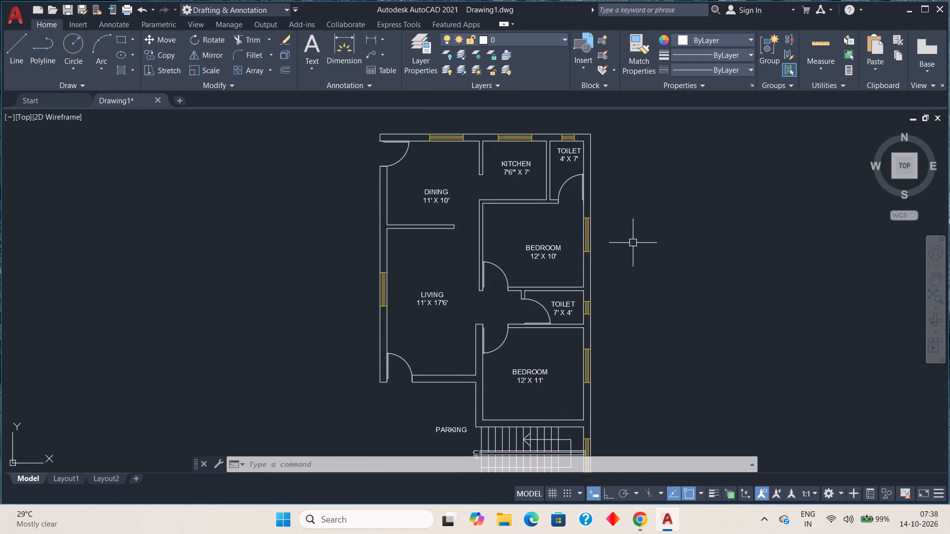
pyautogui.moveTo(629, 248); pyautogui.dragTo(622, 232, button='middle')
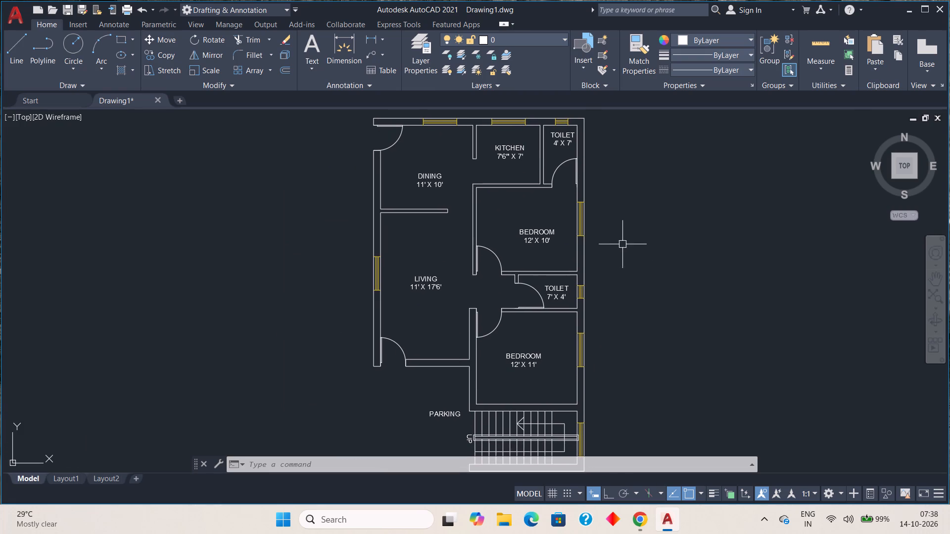
# Switch to File Explorer and open the drawing Floor Plan Apatments completed from C:\fuji app sufiyan\floor plan apartments.
pyautogui.click(911, 12)
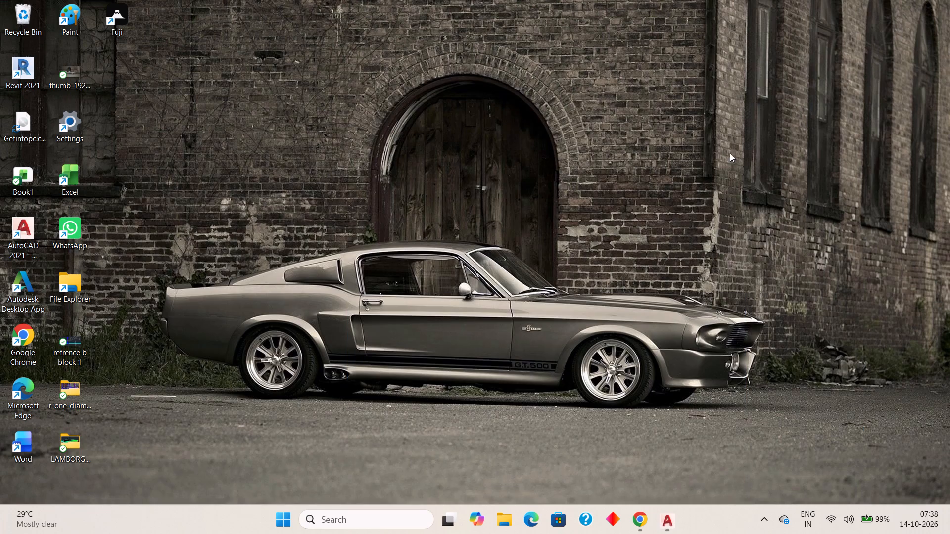
pyautogui.click(503, 511)
pyautogui.scroll(-2, 85, 201)
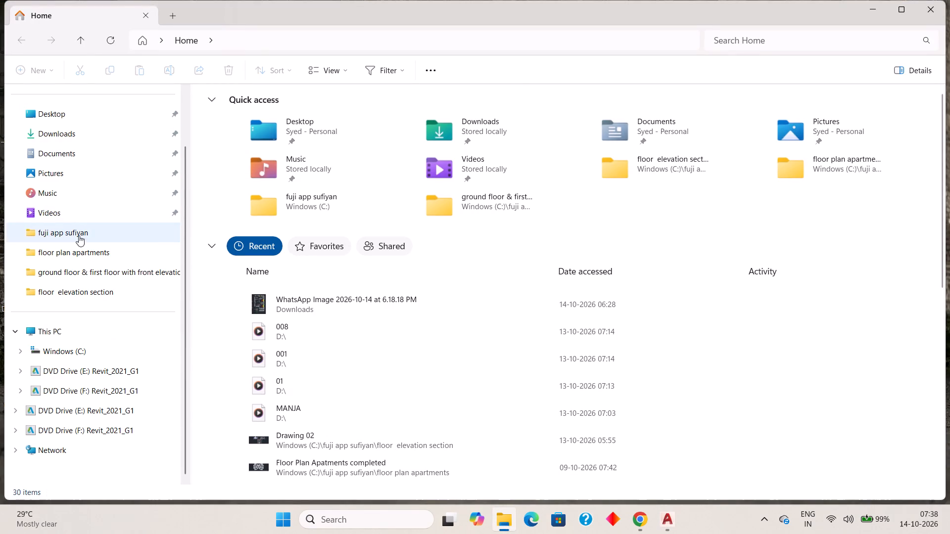
pyautogui.click(67, 352)
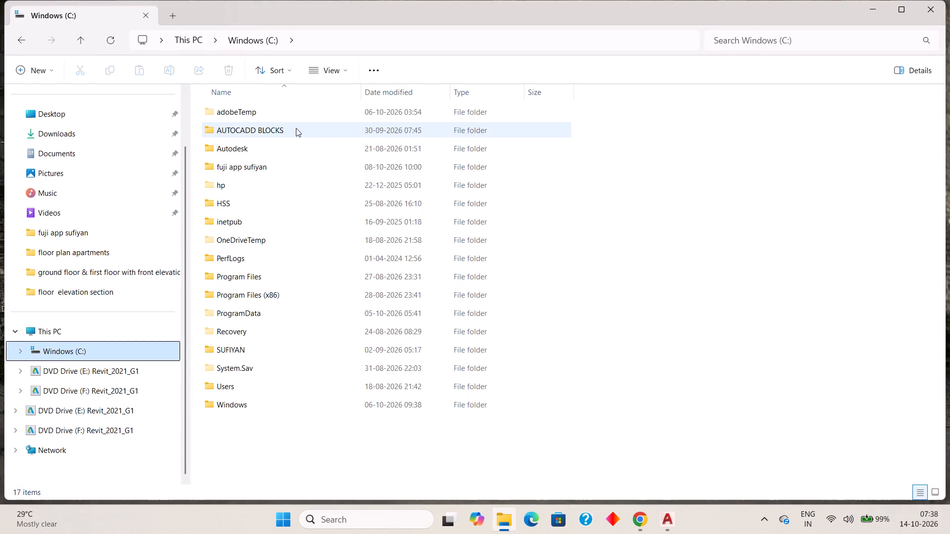
pyautogui.doubleClick(253, 174)
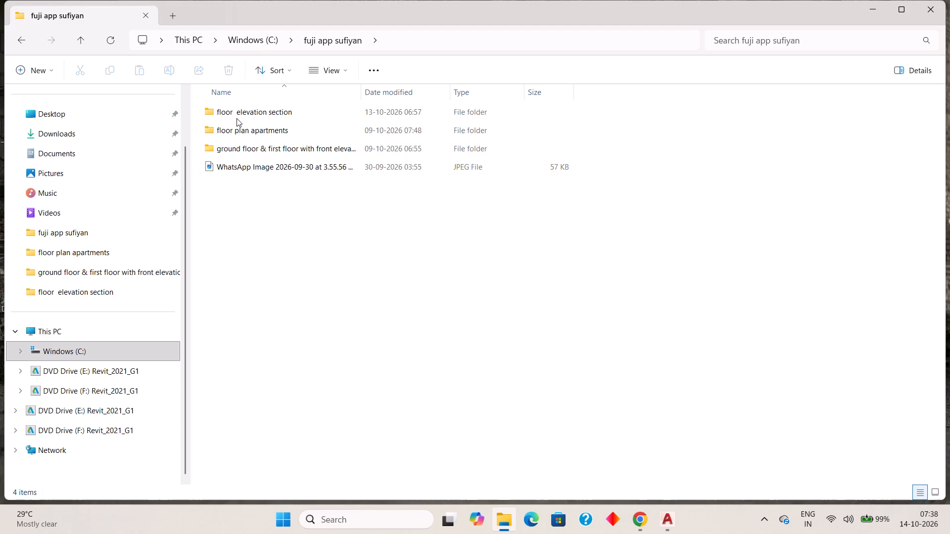
pyautogui.doubleClick(239, 133)
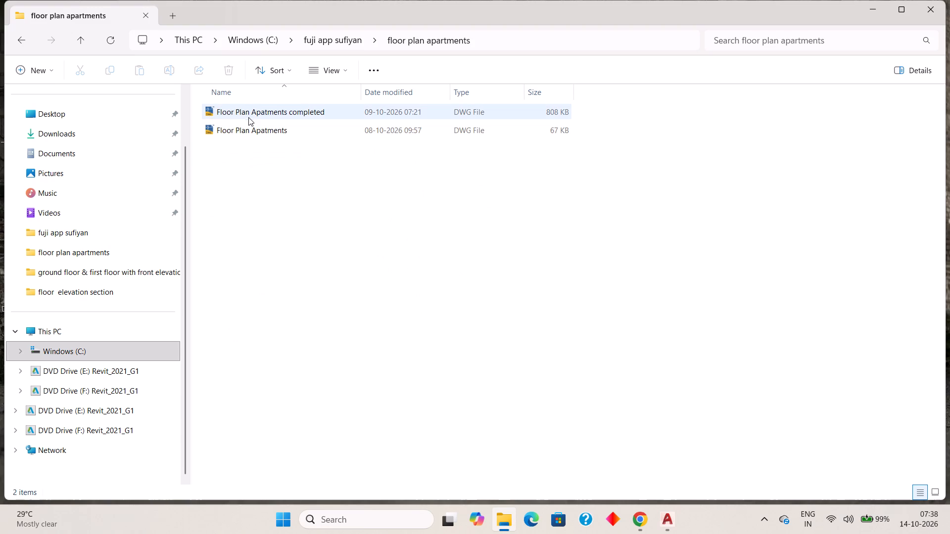
pyautogui.doubleClick(249, 116)
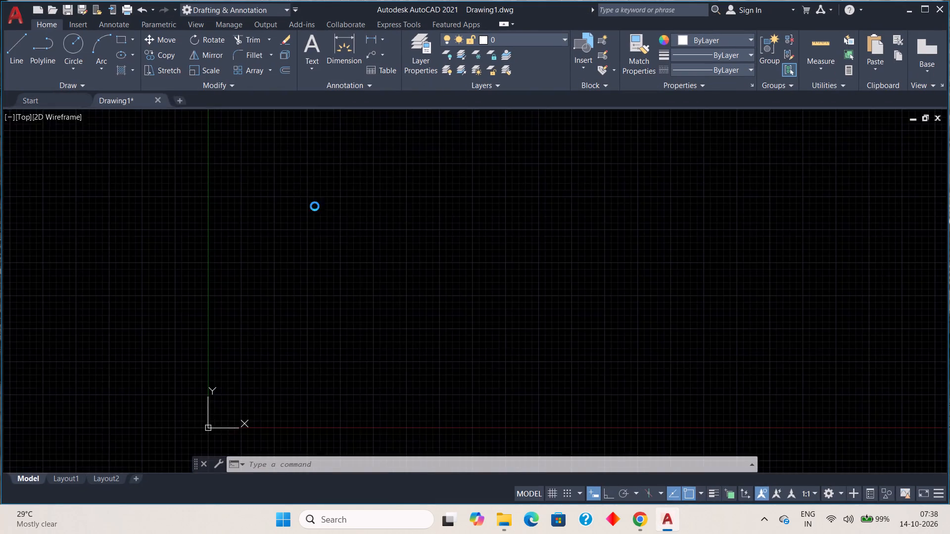
# Examine the furnished apartment plan, including the bedroom furniture, living rooms, toilets, kitchens, stairs, lobby and lift.
pyautogui.moveTo(384, 218); pyautogui.dragTo(446, 261, button='middle')
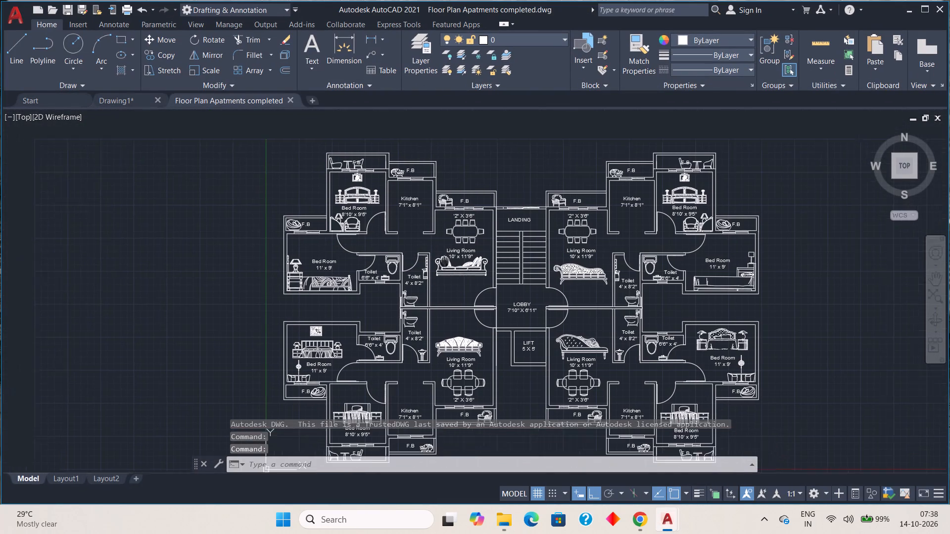
pyautogui.moveTo(446, 261); pyautogui.dragTo(466, 258, button='middle')
pyautogui.scroll(3, 398, 200)
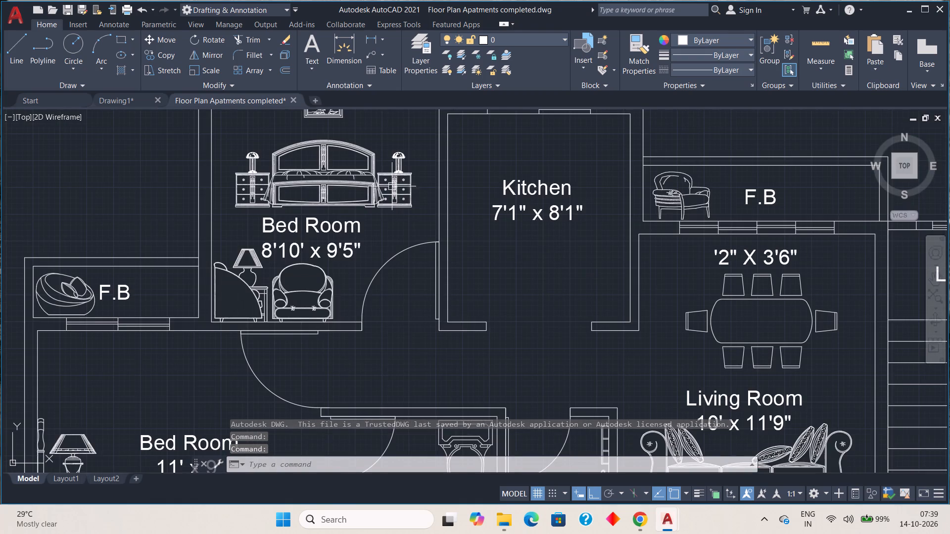
pyautogui.moveTo(391, 188); pyautogui.dragTo(561, 301, button='middle')
pyautogui.moveTo(535, 222); pyautogui.dragTo(532, 242, button='middle')
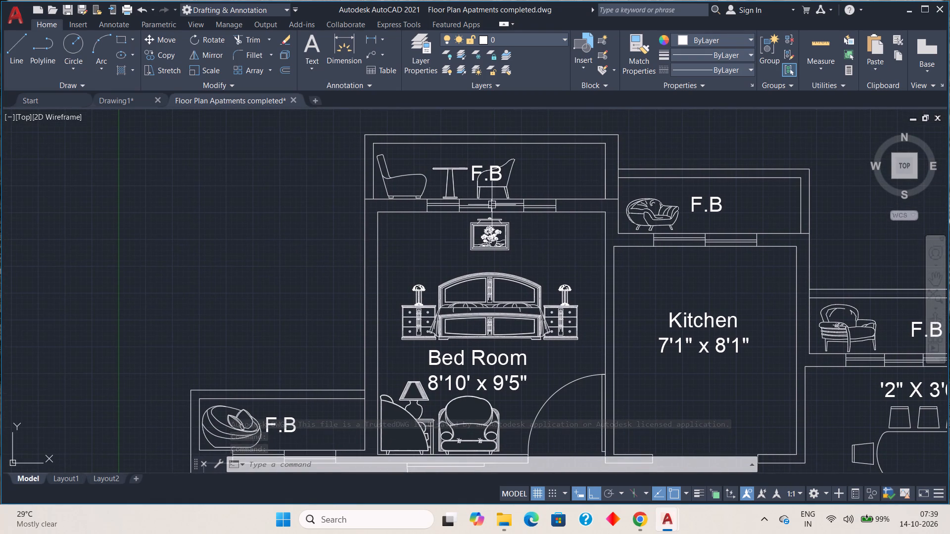
pyautogui.scroll(3, 482, 179)
pyautogui.scroll(-2, 459, 184)
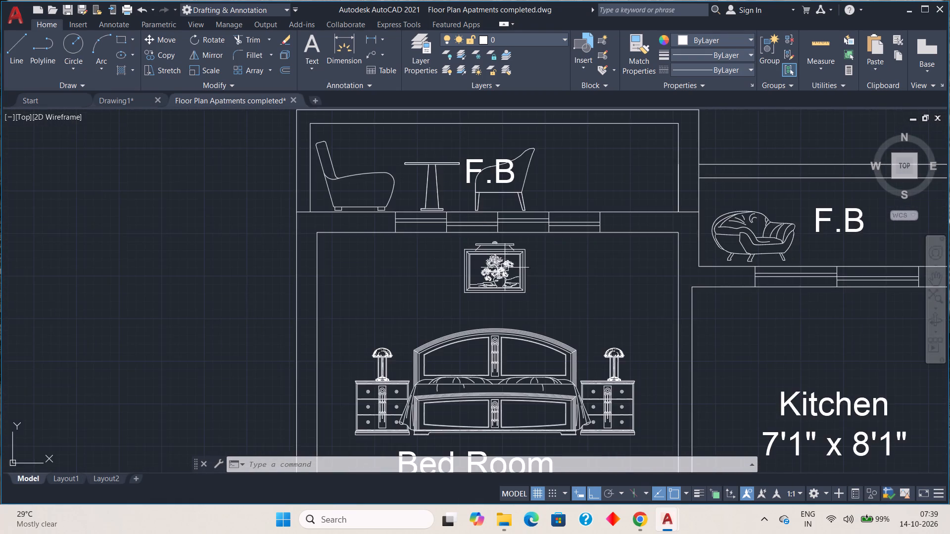
pyautogui.scroll(-1, 513, 301)
pyautogui.moveTo(513, 301); pyautogui.dragTo(500, 222, button='middle')
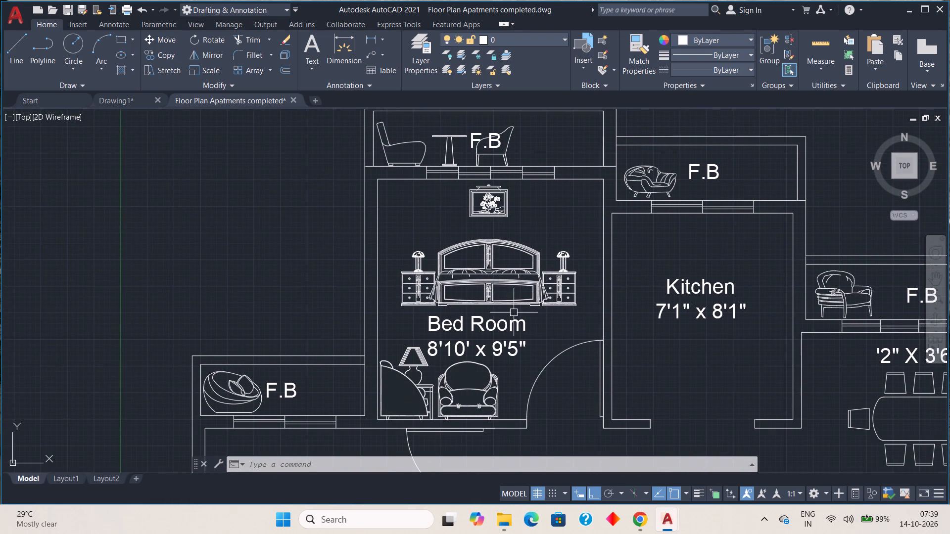
pyautogui.moveTo(506, 356); pyautogui.dragTo(490, 262, button='middle')
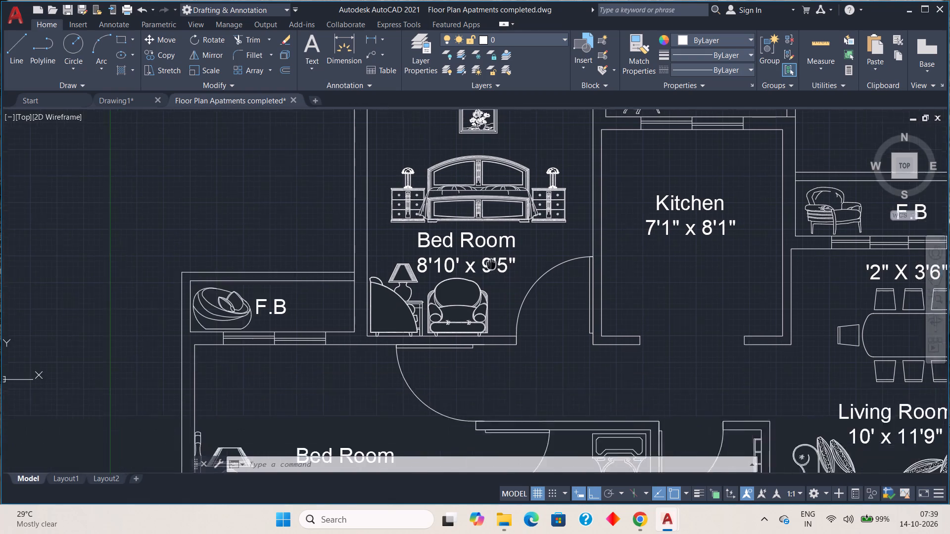
pyautogui.moveTo(490, 262); pyautogui.dragTo(476, 241, button='middle')
pyautogui.scroll(-2, 471, 257)
pyautogui.moveTo(489, 277); pyautogui.dragTo(485, 254, button='middle')
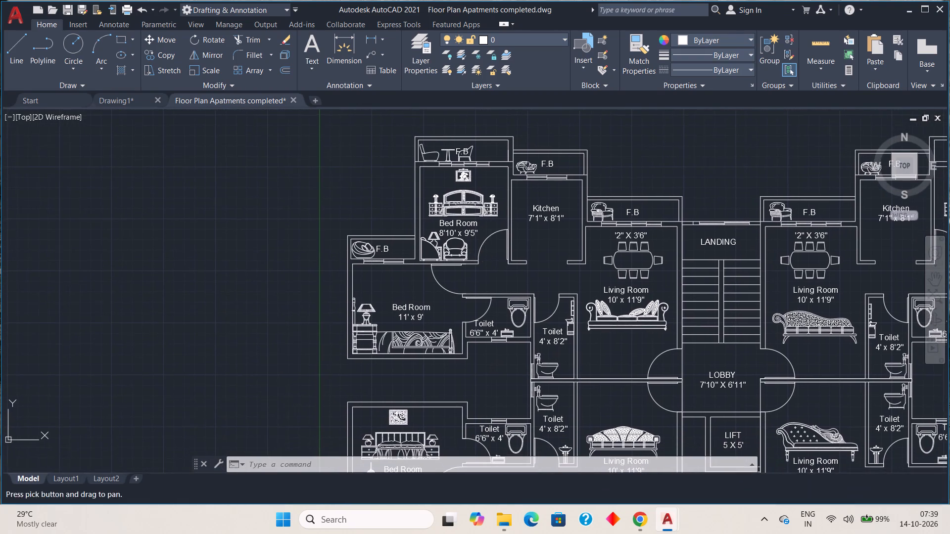
pyautogui.moveTo(512, 237); pyautogui.dragTo(429, 231, button='middle')
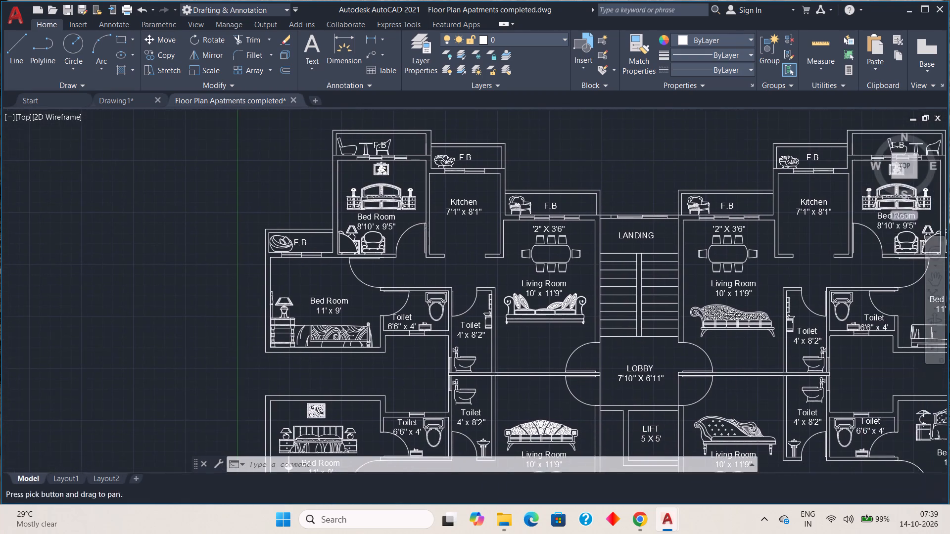
pyautogui.scroll(-1, 474, 240)
pyautogui.moveTo(605, 317); pyautogui.dragTo(536, 238, button='middle')
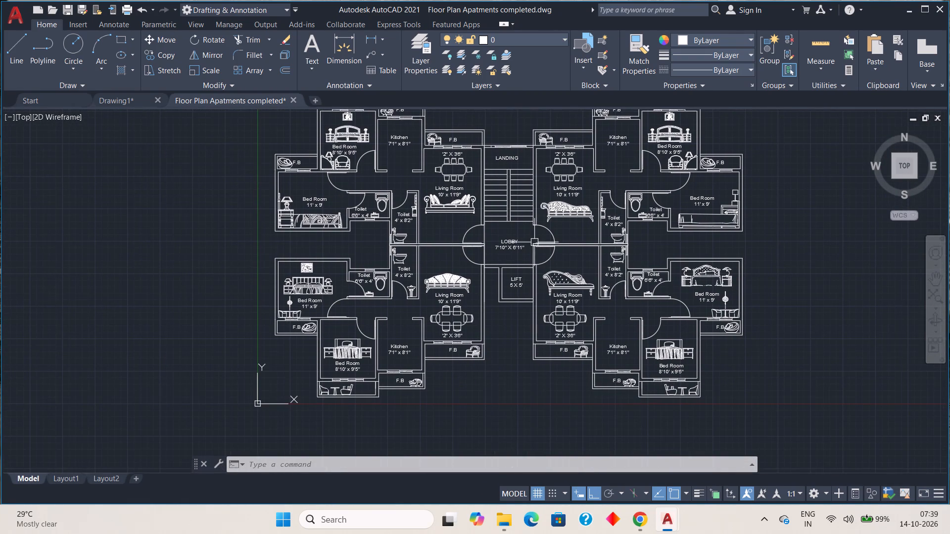
pyautogui.moveTo(532, 238); pyautogui.dragTo(538, 256, button='middle')
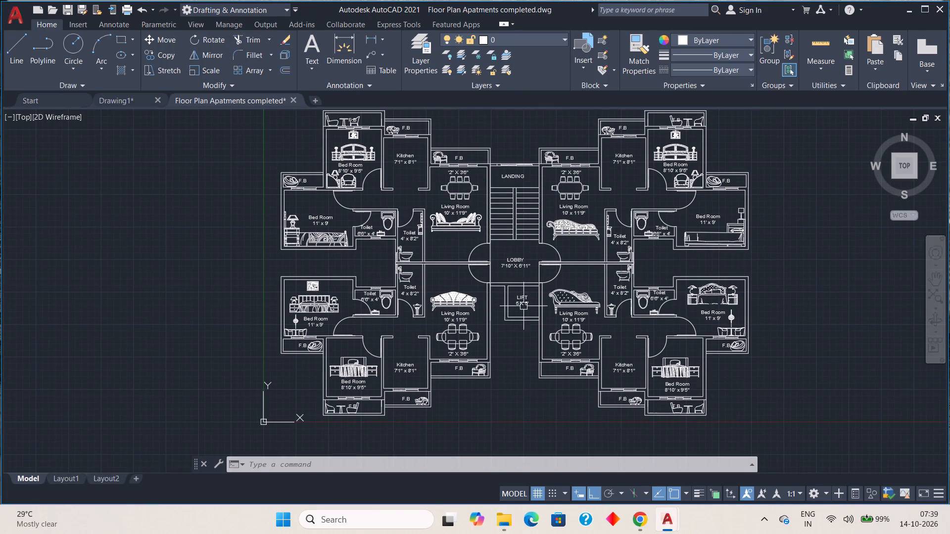
pyautogui.moveTo(537, 264); pyautogui.dragTo(535, 278, button='middle')
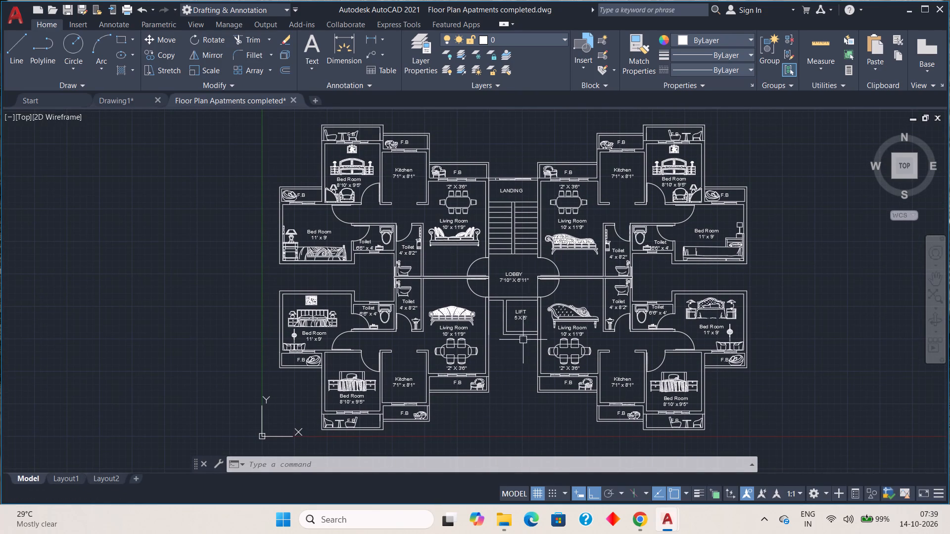
pyautogui.scroll(3, 521, 317)
pyautogui.scroll(-2, 511, 269)
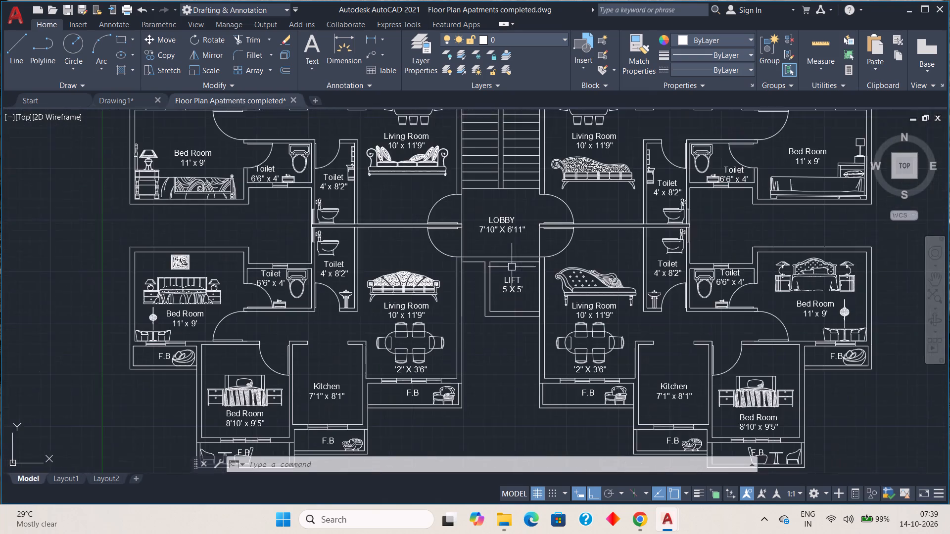
pyautogui.moveTo(520, 240); pyautogui.dragTo(536, 358, button='middle')
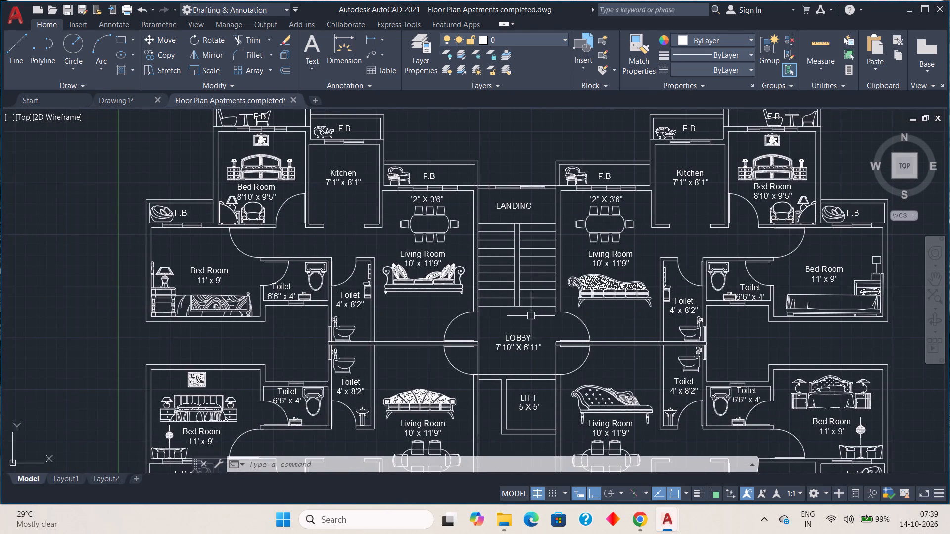
pyautogui.scroll(-1, 531, 323)
pyautogui.moveTo(530, 336); pyautogui.dragTo(540, 265, button='middle')
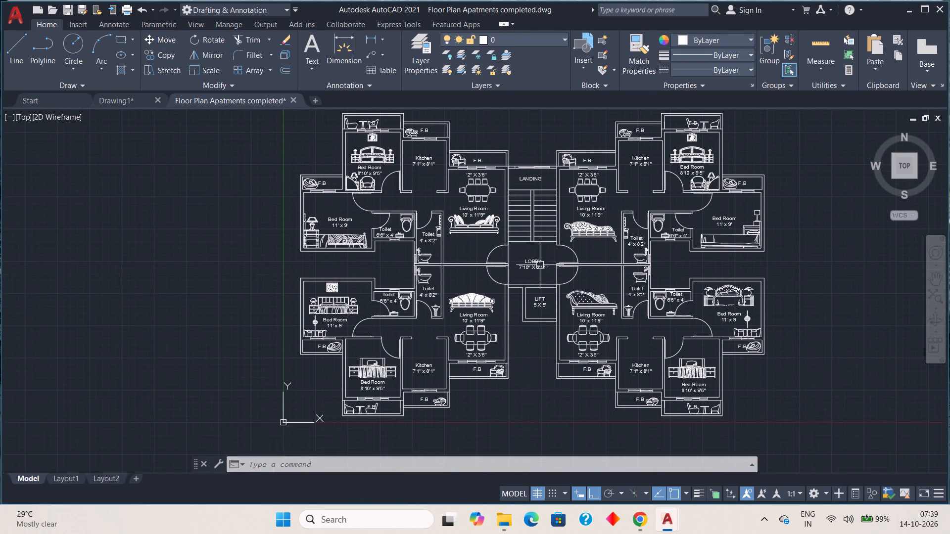
# Close the Floor Plan Apatments completed drawing without saving changes.
pyautogui.click(297, 98)
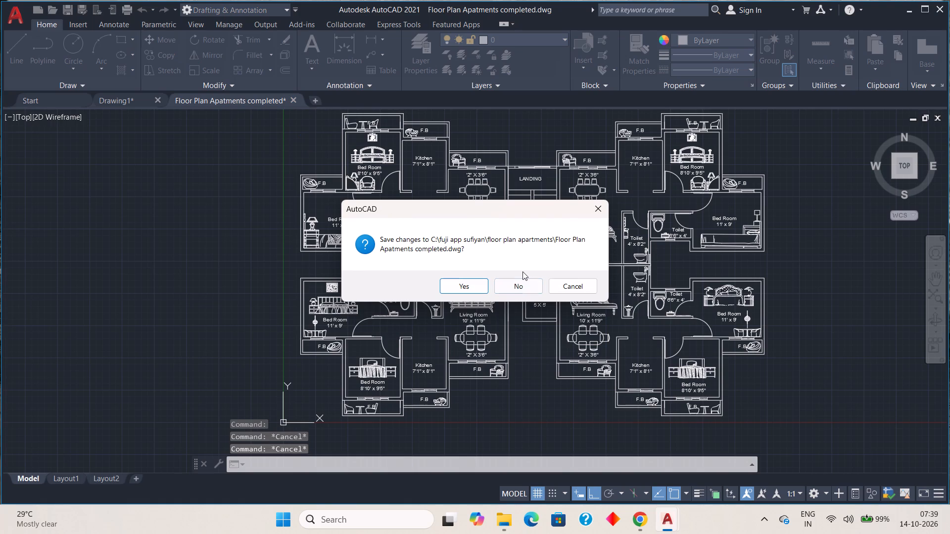
pyautogui.click(521, 281)
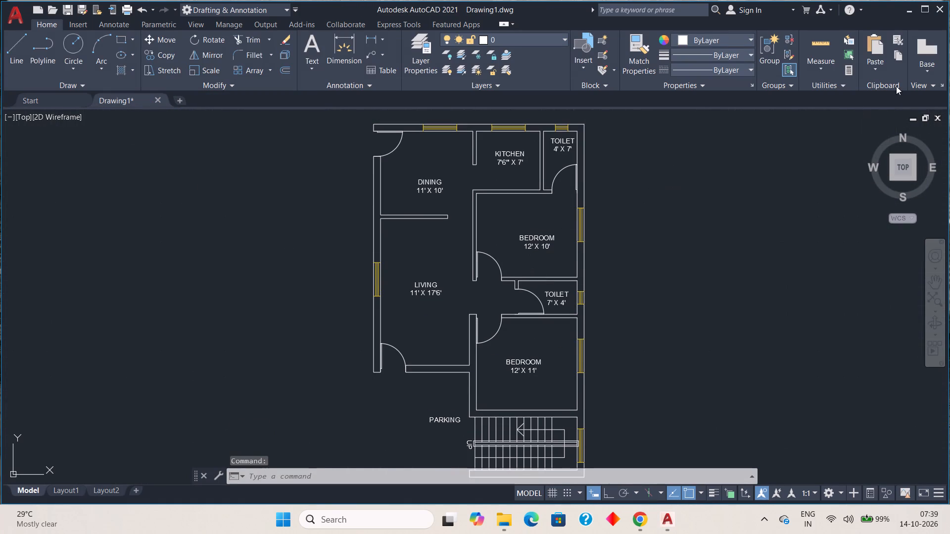
# Switch to File Explorer and open the folder ground floor & first floor with front elevation inside fuji app sufiyan.
pyautogui.click(907, 9)
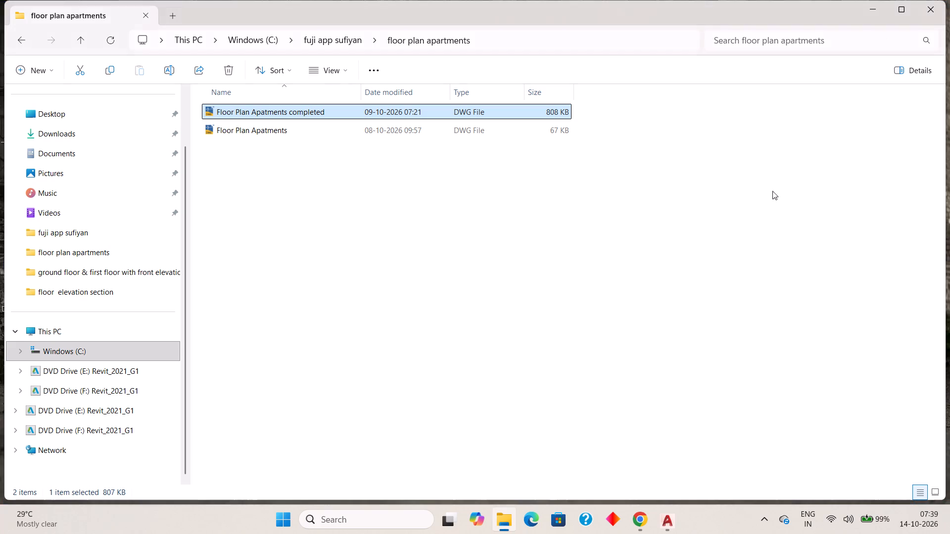
pyautogui.click(27, 38)
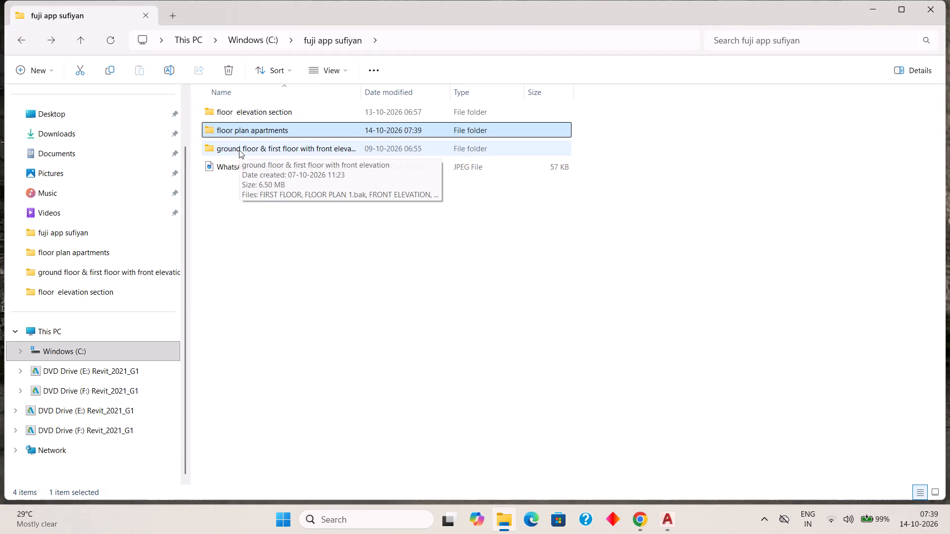
pyautogui.click(239, 150)
pyautogui.click(239, 150)
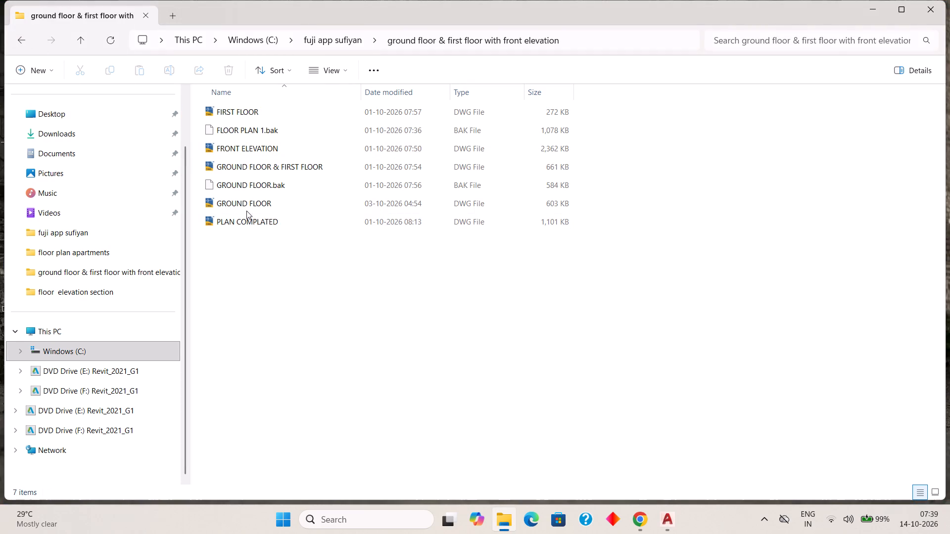
# Search Windows for "sys" and open System Information.
pyautogui.click(334, 521)
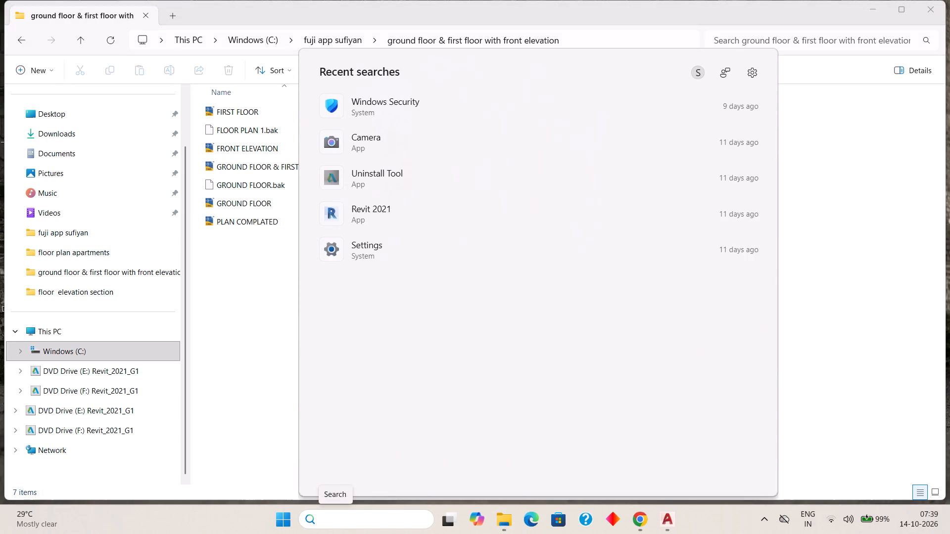
pyautogui.press('s')
pyautogui.press('y')
pyautogui.press('s')
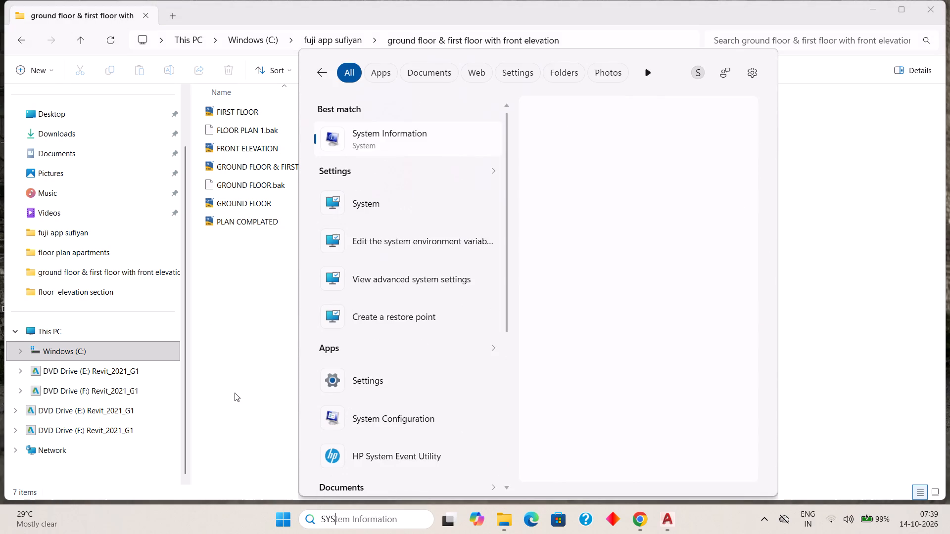
pyautogui.click(389, 140)
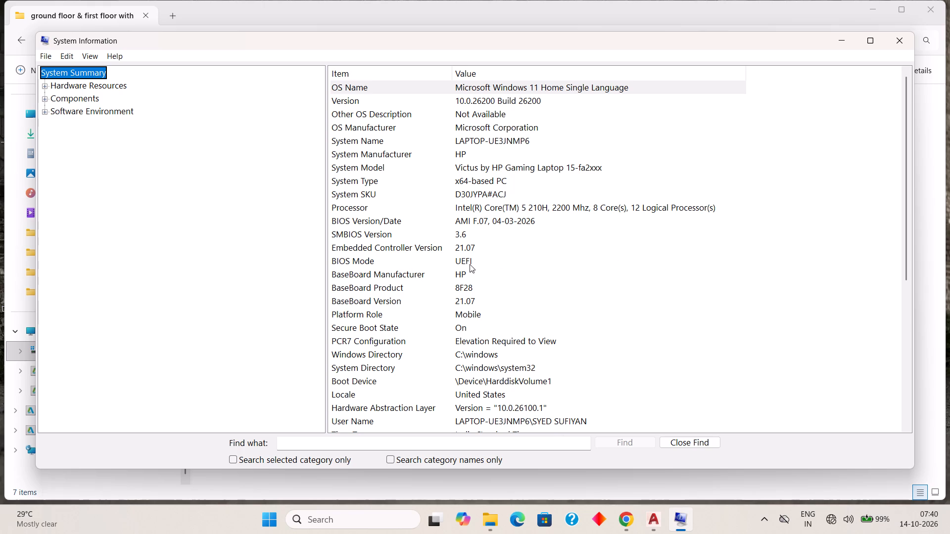
# Maximize System Information and examine the system summary, including the system type, processor and installed memory entries.
pyautogui.click(871, 40)
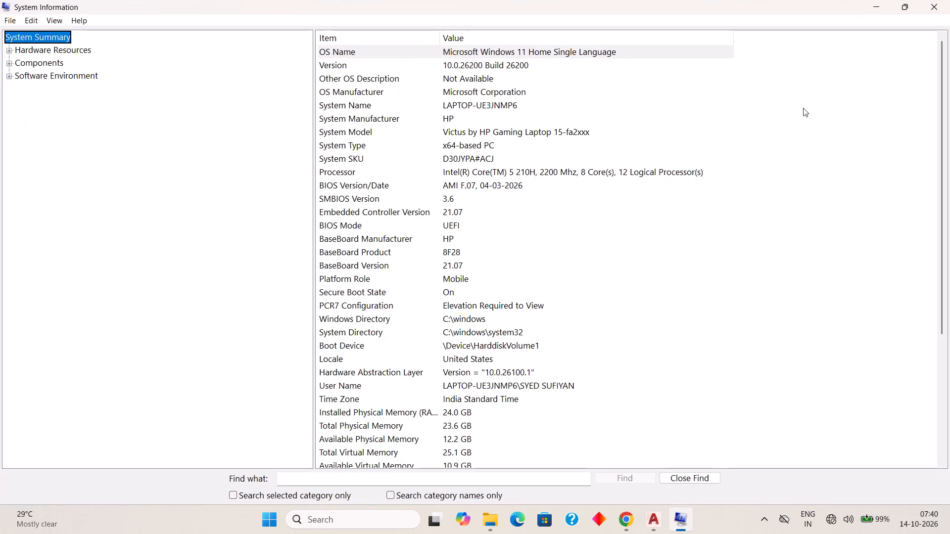
pyautogui.scroll(-12, 628, 330)
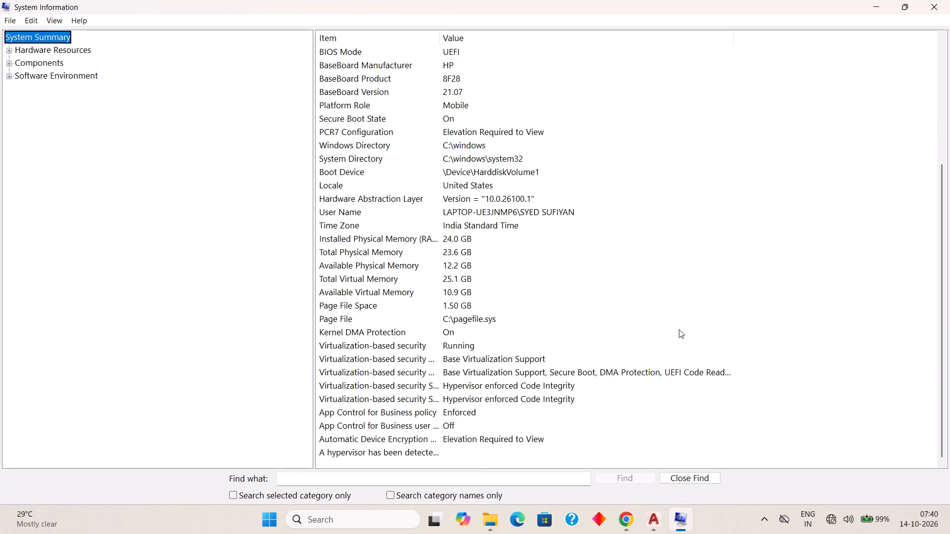
pyautogui.scroll(4, 699, 308)
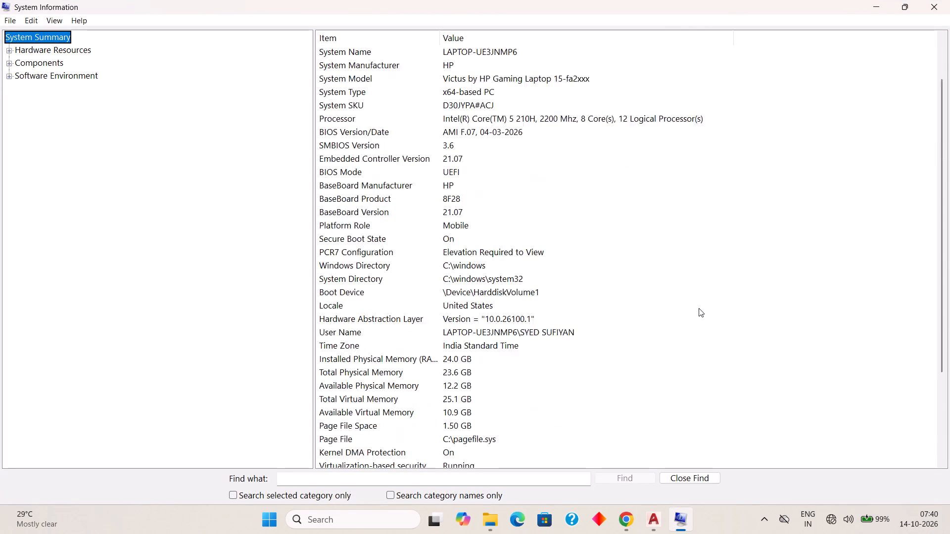
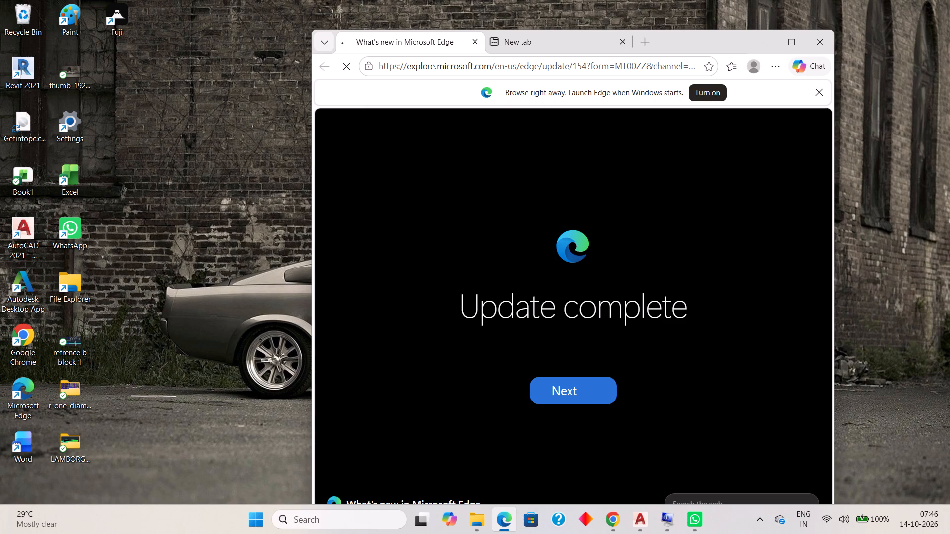
# Close the Microsoft Edge, WhatsApp and System Information windows.
pyautogui.click(821, 42)
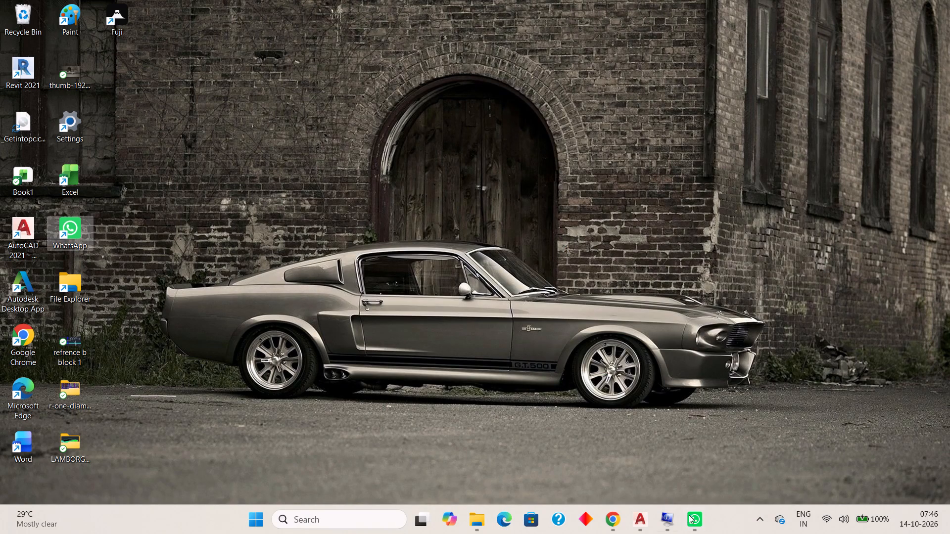
pyautogui.click(752, 410)
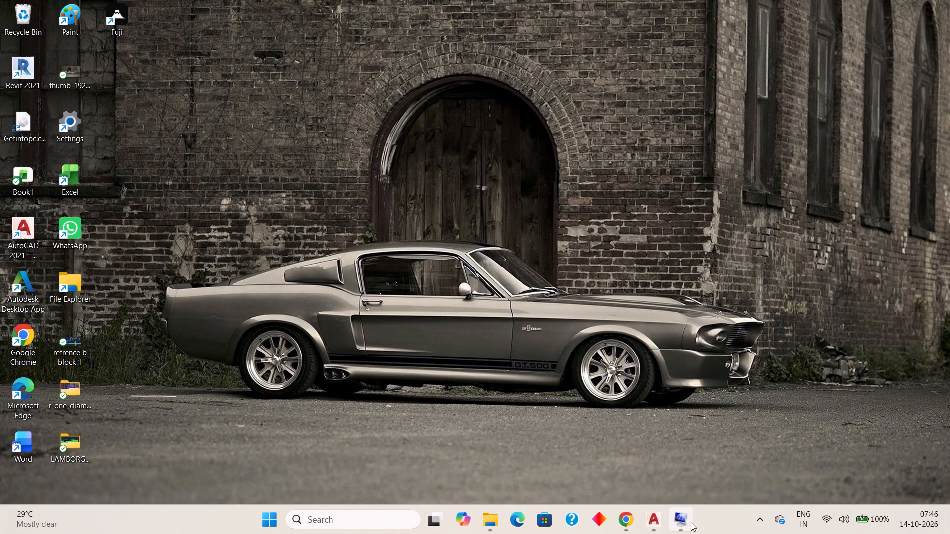
pyautogui.click(738, 417)
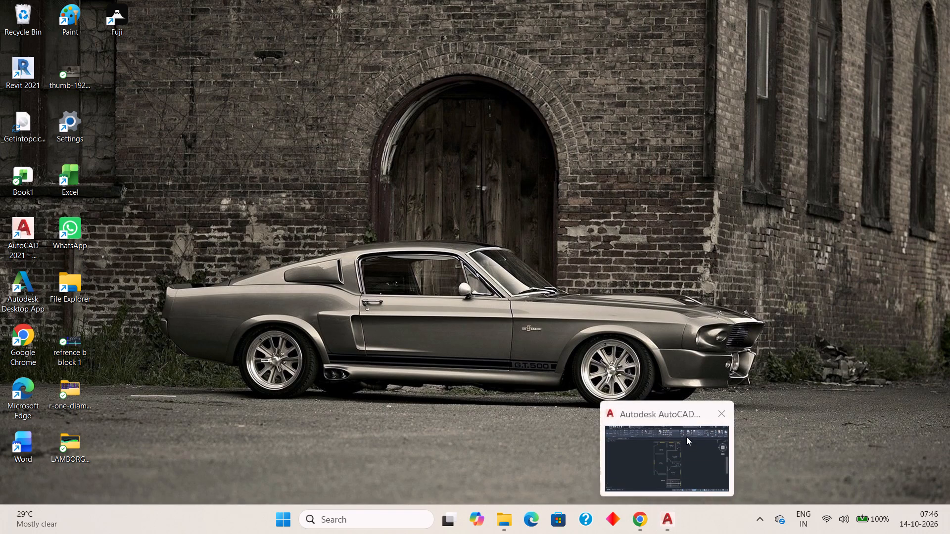
# Switch to AutoCAD and examine the Drawing1 floor plan, from the dining and kitchen area to the bedrooms, parking and staircase.
pyautogui.click(686, 437)
pyautogui.scroll(-2, 581, 291)
pyautogui.scroll(2, 564, 277)
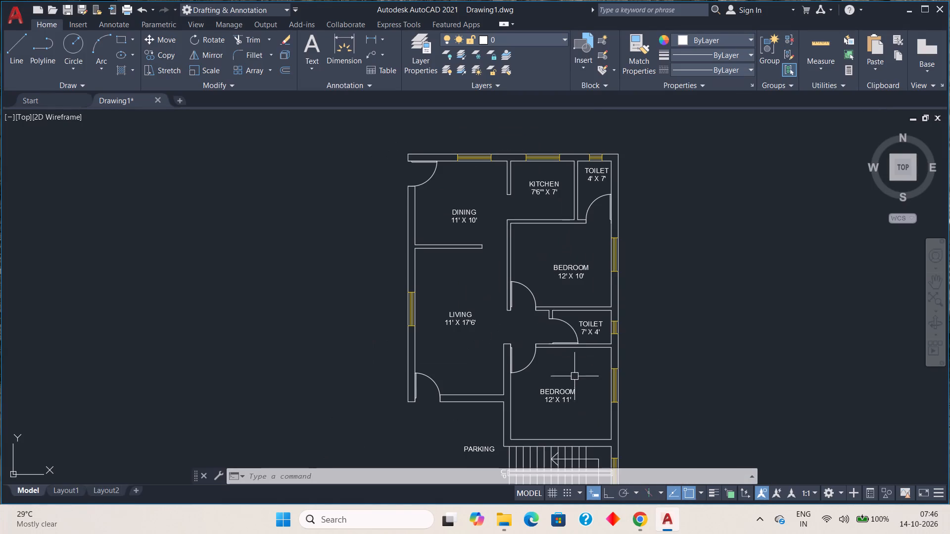
pyautogui.moveTo(574, 382); pyautogui.dragTo(584, 289, button='middle')
pyautogui.scroll(-1, 564, 295)
pyautogui.moveTo(562, 268); pyautogui.dragTo(562, 317, button='middle')
pyautogui.scroll(1, 561, 308)
pyautogui.scroll(-1, 562, 311)
pyautogui.scroll(1, 564, 316)
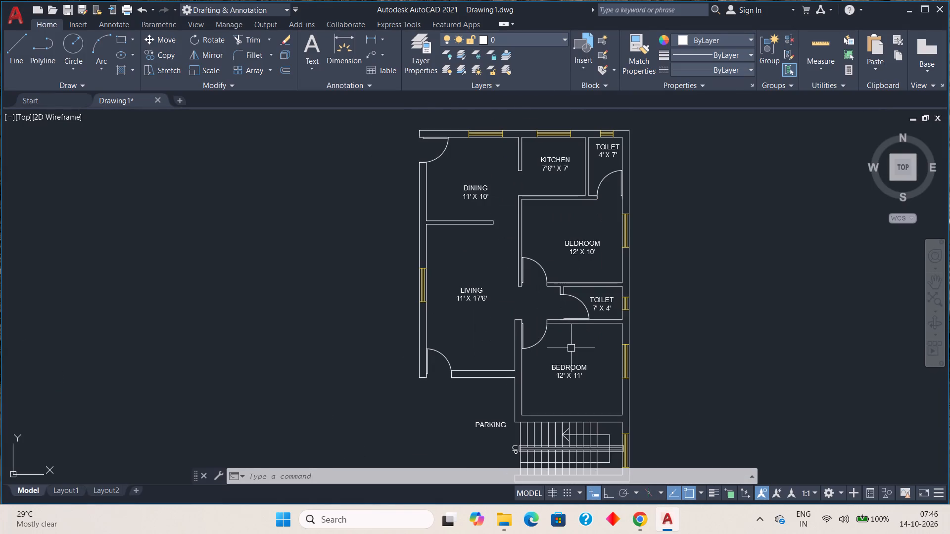
pyautogui.moveTo(576, 355); pyautogui.dragTo(573, 343, button='middle')
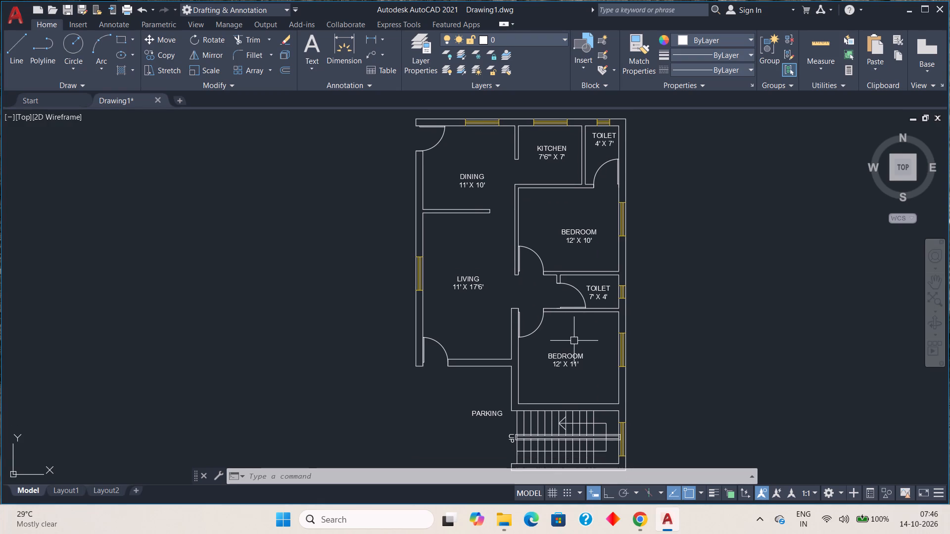
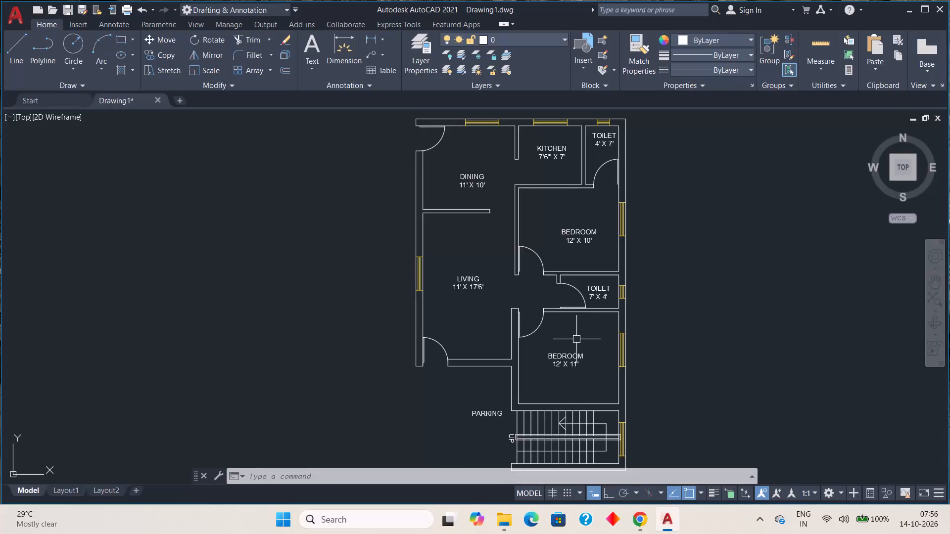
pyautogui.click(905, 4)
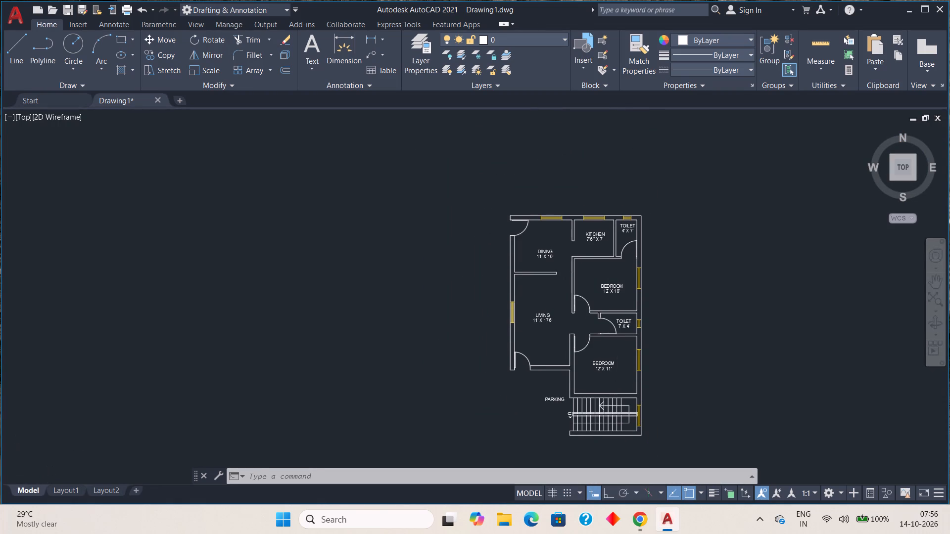
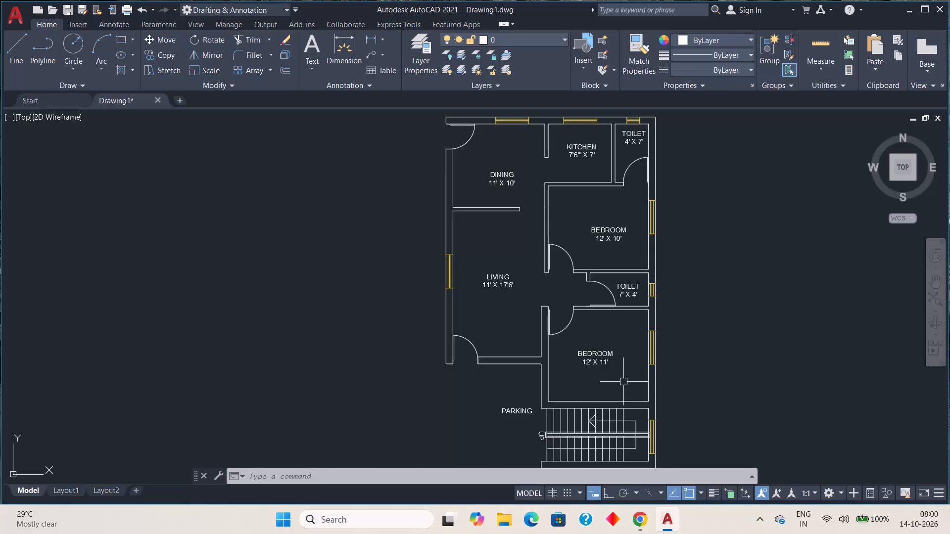
# Turn on Ortho mode for the floor plan drawing.
pyautogui.click(609, 490)
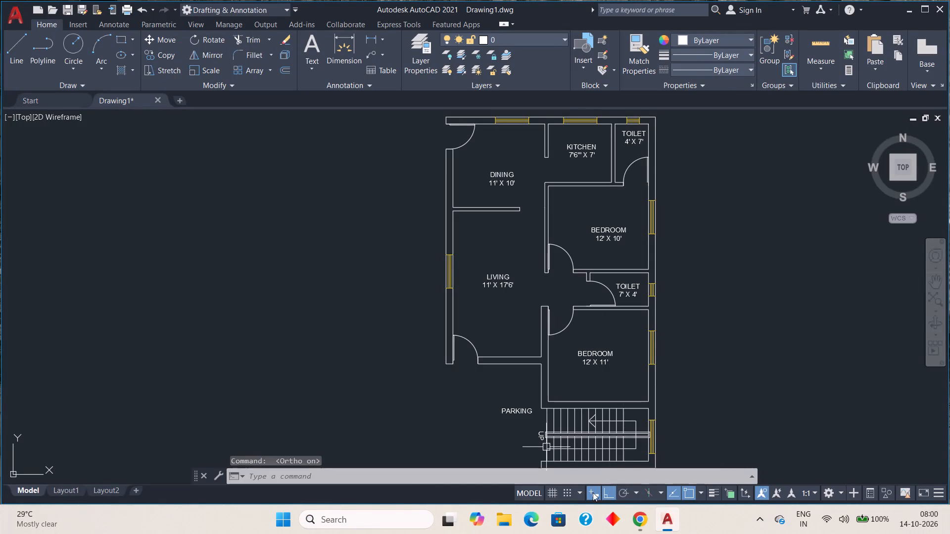
# Examine the whole floor plan, including the room labels, doors, windows, parking area and staircase.
pyautogui.scroll(-1, 596, 236)
pyautogui.scroll(1, 619, 254)
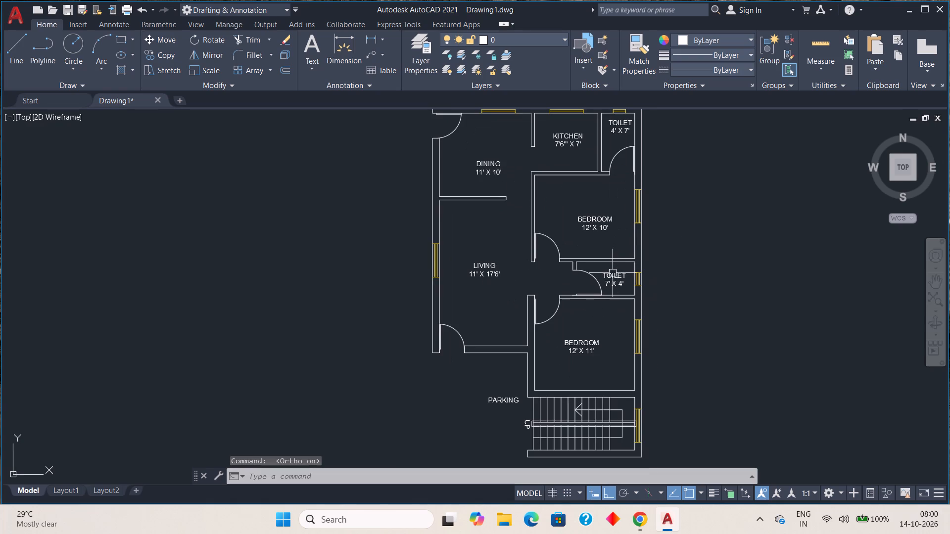
pyautogui.moveTo(608, 284); pyautogui.dragTo(573, 266, button='middle')
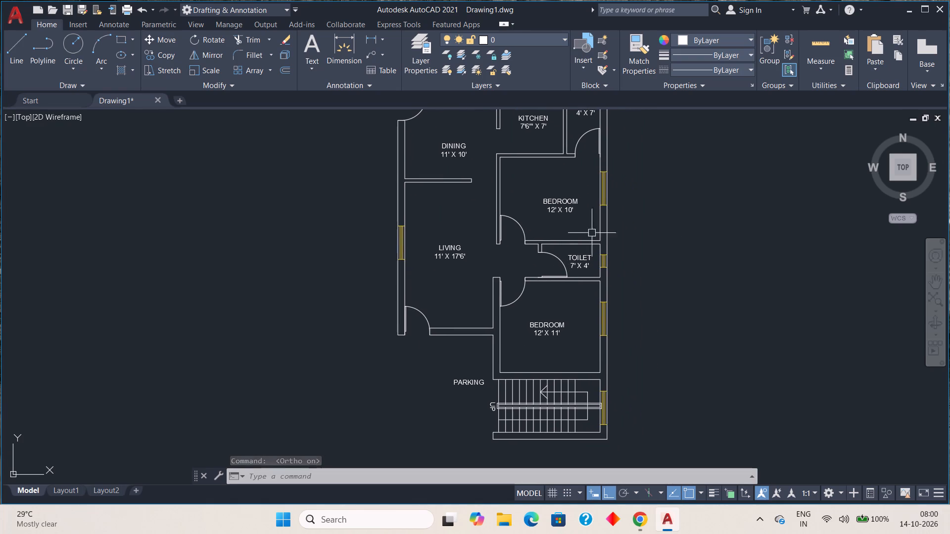
pyautogui.moveTo(597, 218); pyautogui.dragTo(596, 249, button='middle')
pyautogui.scroll(-1, 596, 249)
pyautogui.scroll(1, 593, 247)
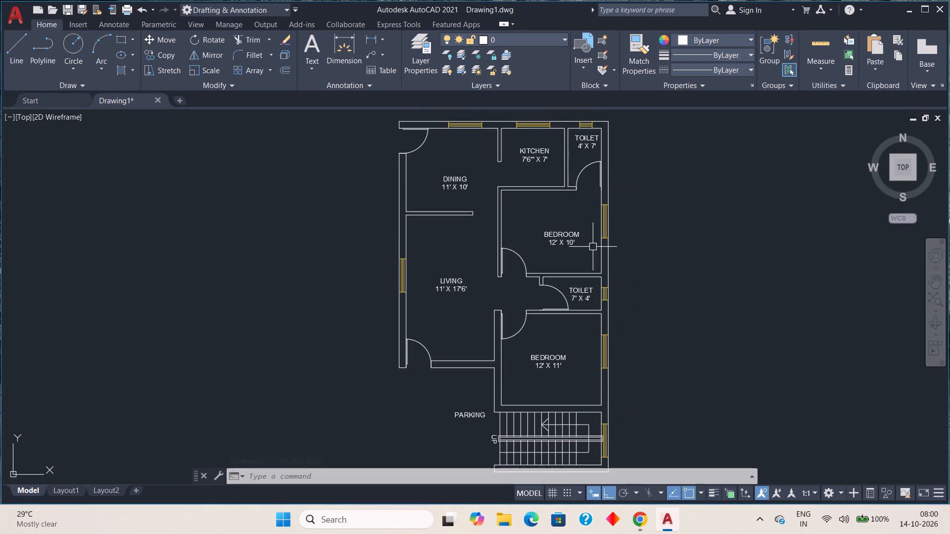
pyautogui.scroll(-1, 581, 262)
pyautogui.moveTo(580, 262); pyautogui.dragTo(603, 279, button='middle')
pyautogui.scroll(1, 596, 324)
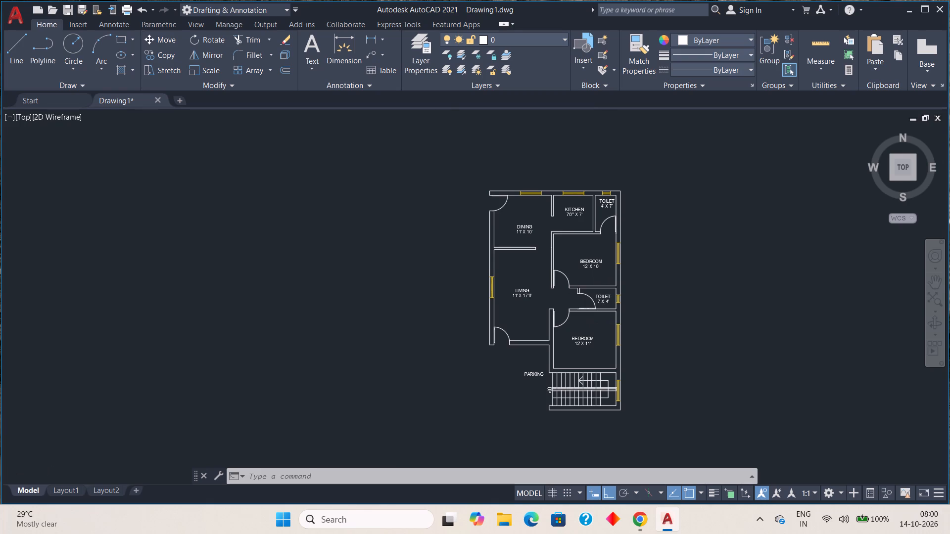
pyautogui.scroll(3, 519, 437)
pyautogui.scroll(-2, 518, 433)
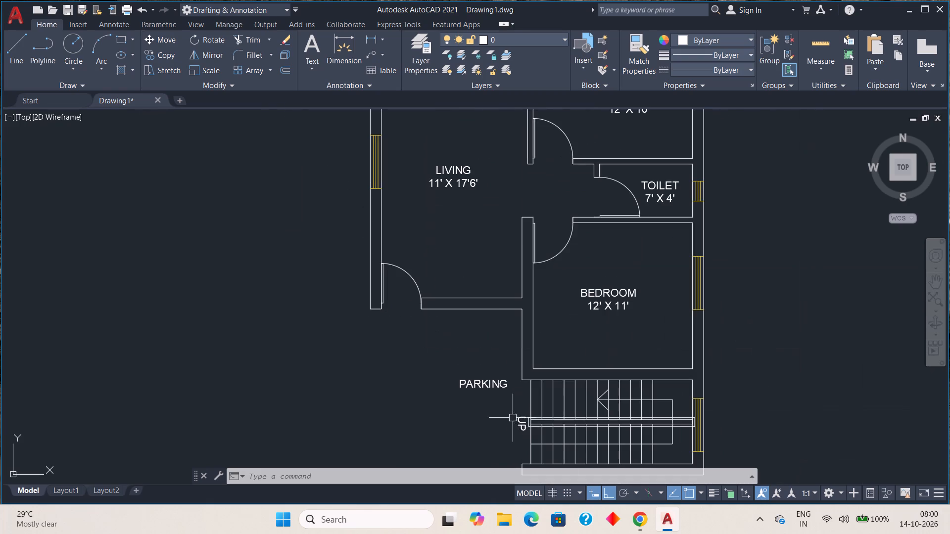
pyautogui.scroll(-1, 504, 344)
pyautogui.scroll(-1, 541, 294)
pyautogui.moveTo(535, 301); pyautogui.dragTo(513, 335, button='middle')
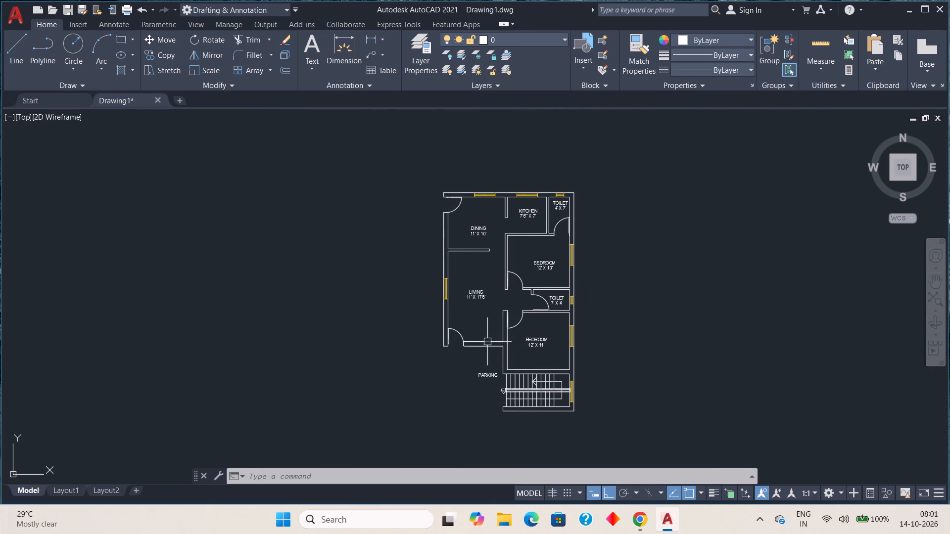
pyautogui.moveTo(476, 341); pyautogui.dragTo(461, 376, button='middle')
pyautogui.scroll(2, 466, 259)
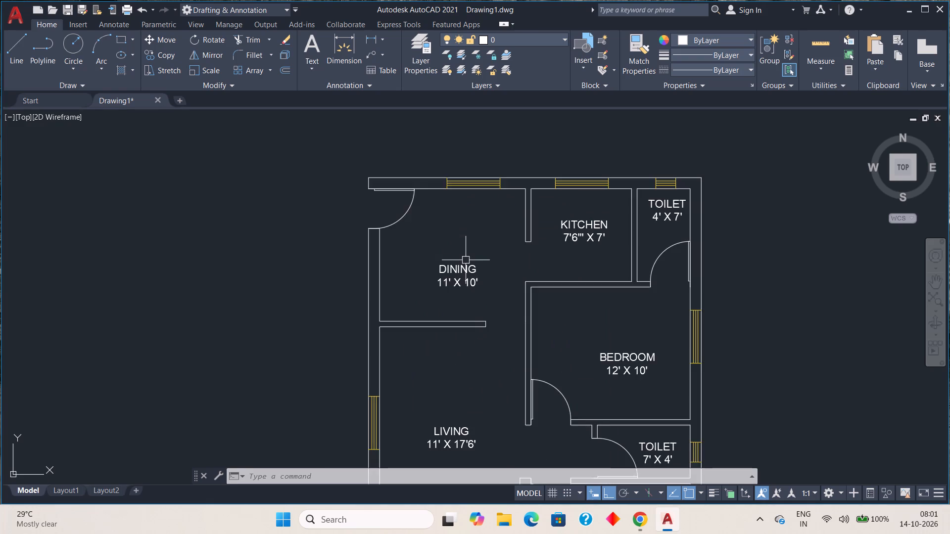
pyautogui.scroll(-1, 474, 308)
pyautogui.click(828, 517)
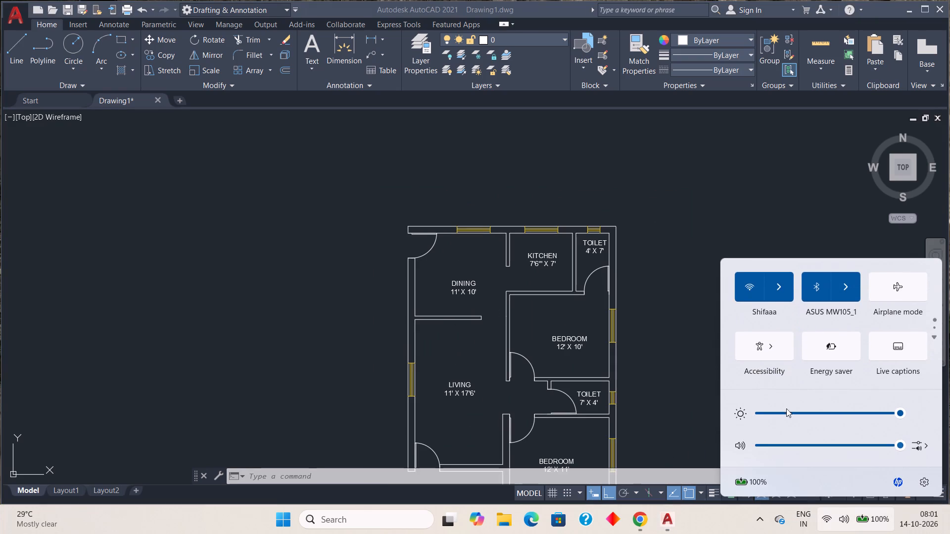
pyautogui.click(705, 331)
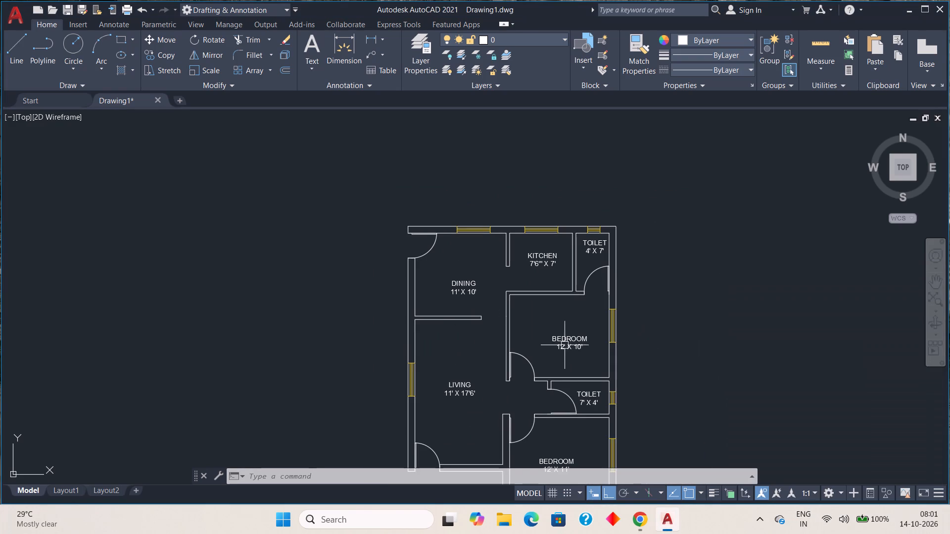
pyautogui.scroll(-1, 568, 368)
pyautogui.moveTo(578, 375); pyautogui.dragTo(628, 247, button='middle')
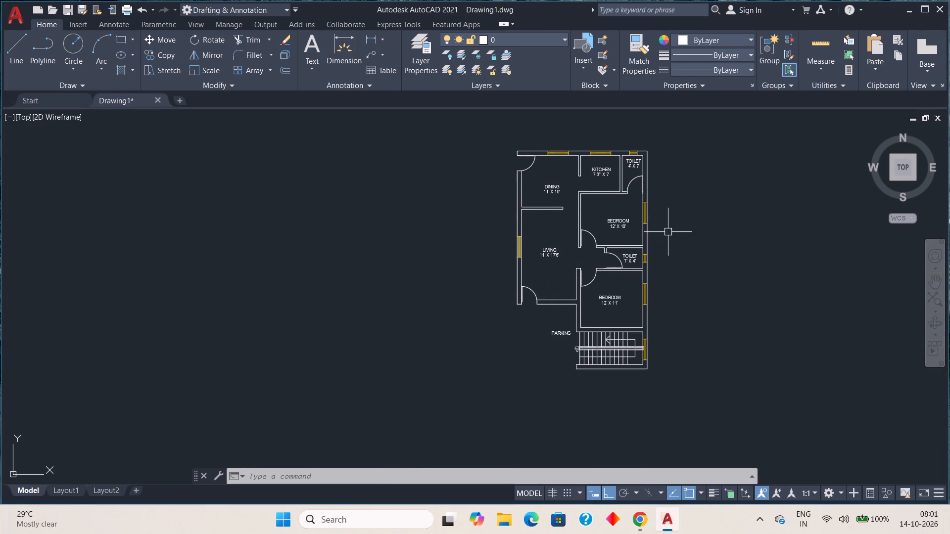
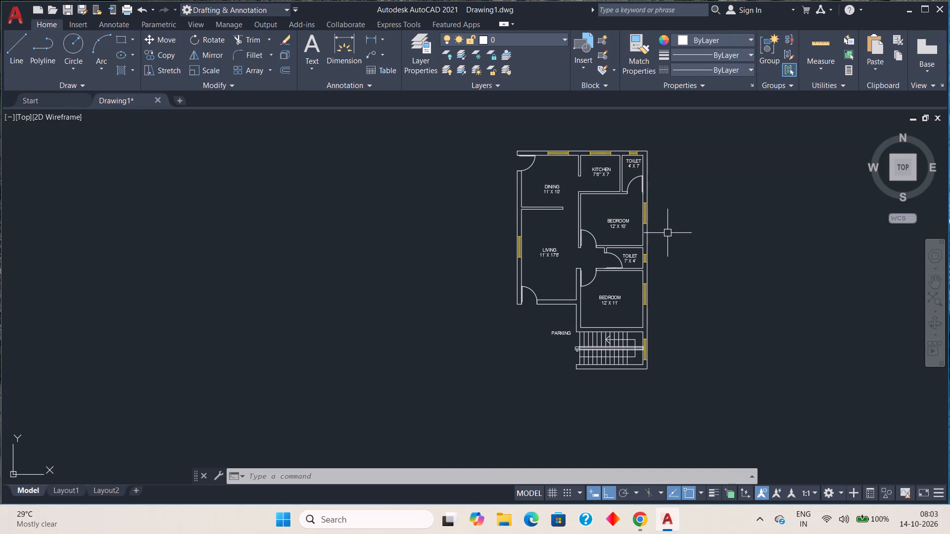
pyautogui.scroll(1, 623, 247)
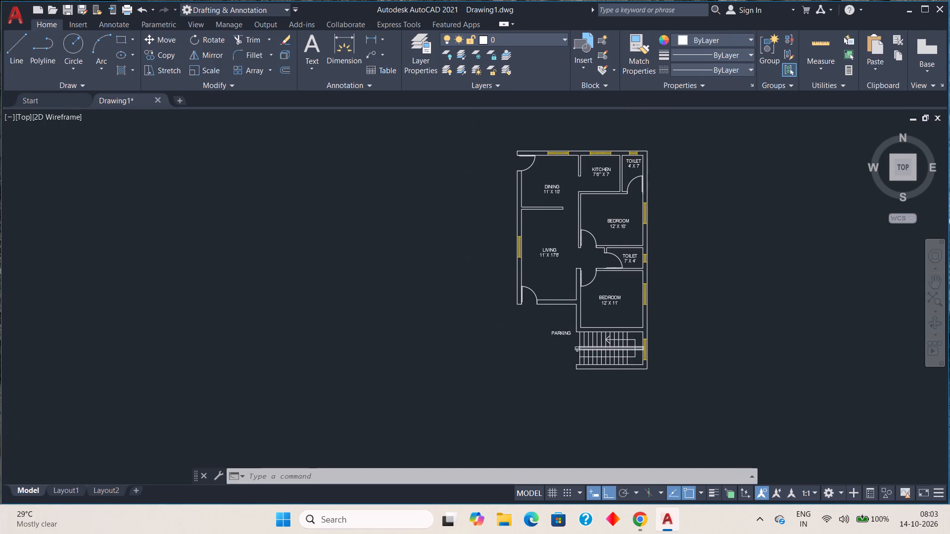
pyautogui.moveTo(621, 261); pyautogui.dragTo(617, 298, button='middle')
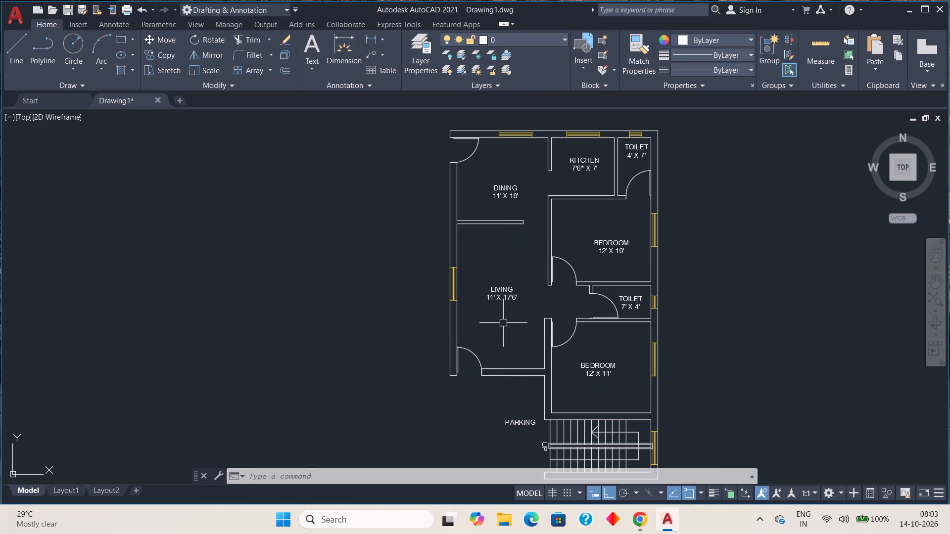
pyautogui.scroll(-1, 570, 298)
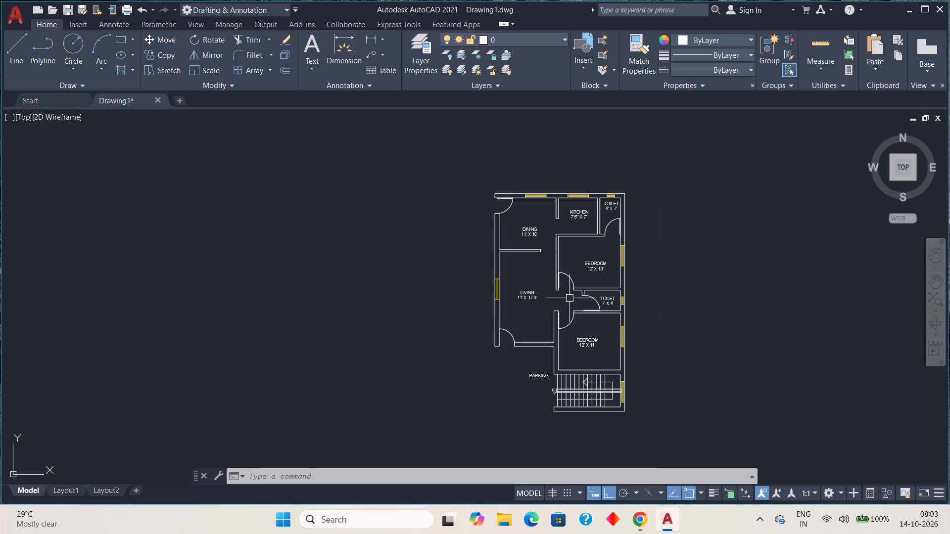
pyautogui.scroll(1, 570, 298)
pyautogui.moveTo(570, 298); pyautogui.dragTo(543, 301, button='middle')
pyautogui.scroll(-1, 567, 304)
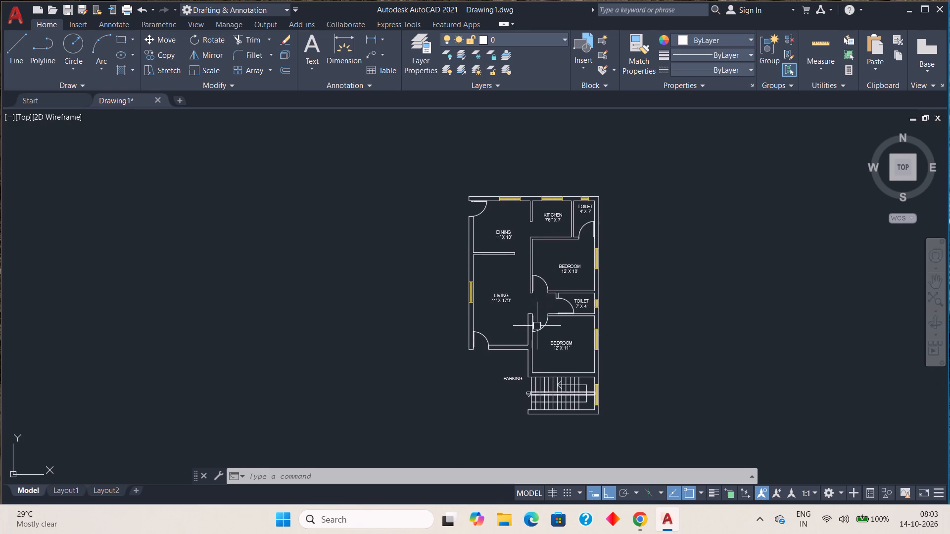
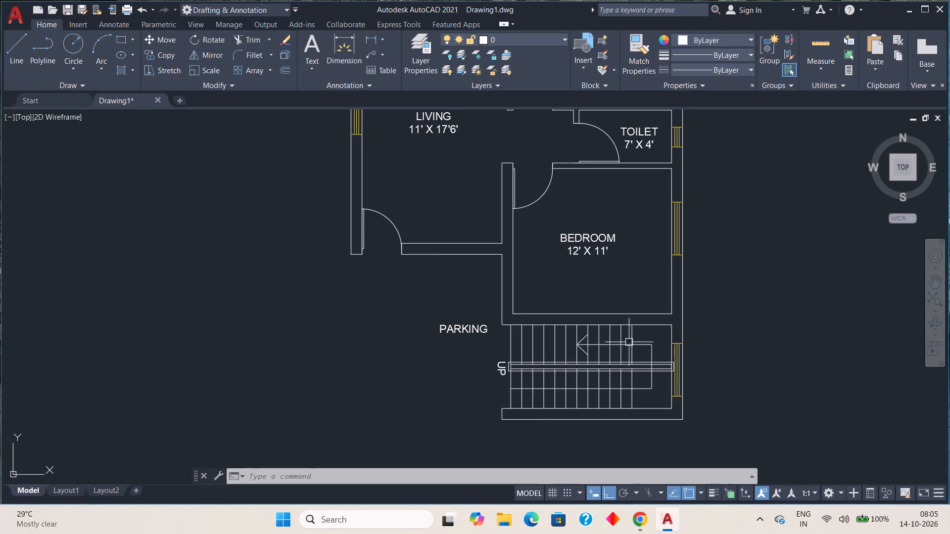
# Examine the staircase, the 12' X 11' bedroom, the 7' X 4' toilet and the 12' X 10' bedroom of the floor plan.
pyautogui.scroll(-1, 554, 322)
pyautogui.scroll(3, 476, 338)
pyautogui.scroll(-2, 516, 308)
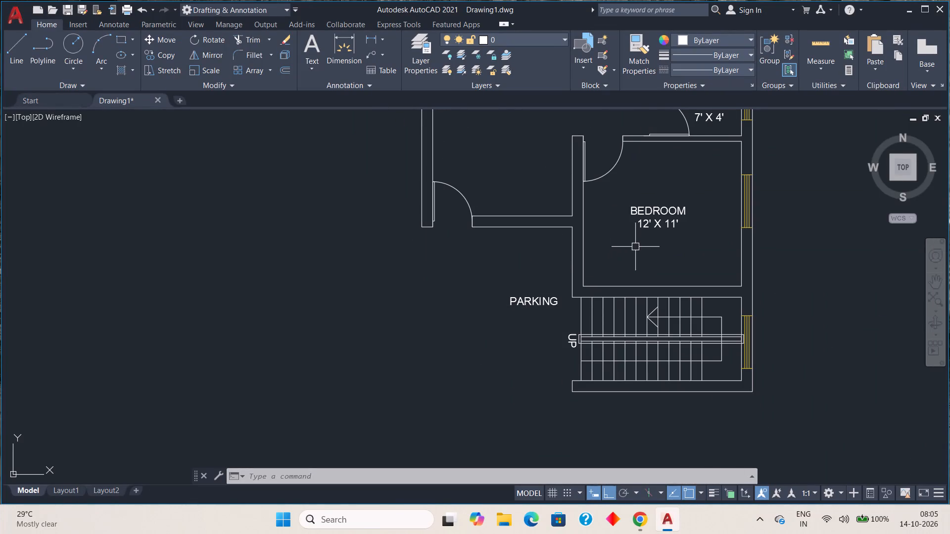
pyautogui.moveTo(630, 267); pyautogui.dragTo(578, 347, button='middle')
pyautogui.scroll(1, 590, 306)
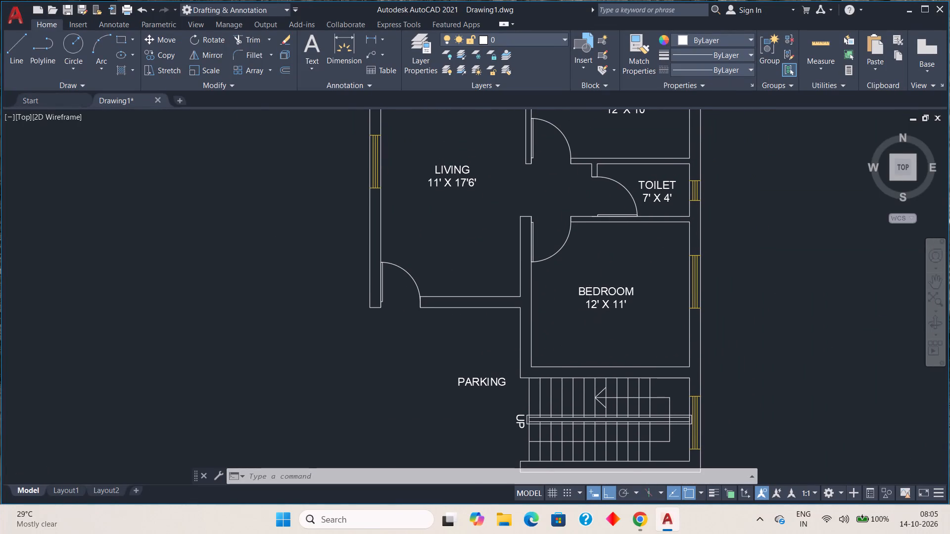
pyautogui.scroll(1, 590, 306)
pyautogui.scroll(-1, 653, 310)
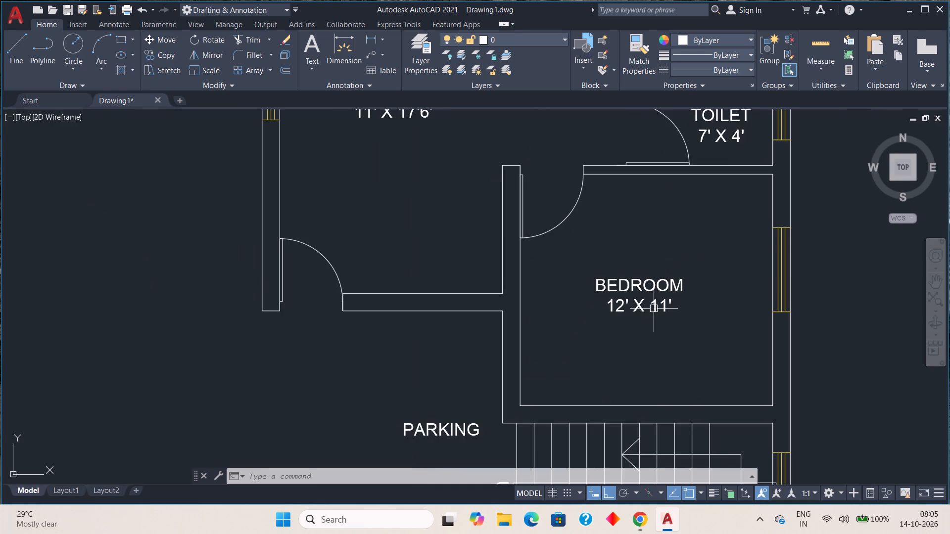
pyautogui.scroll(-1, 654, 309)
pyautogui.moveTo(641, 276); pyautogui.dragTo(625, 373, button='middle')
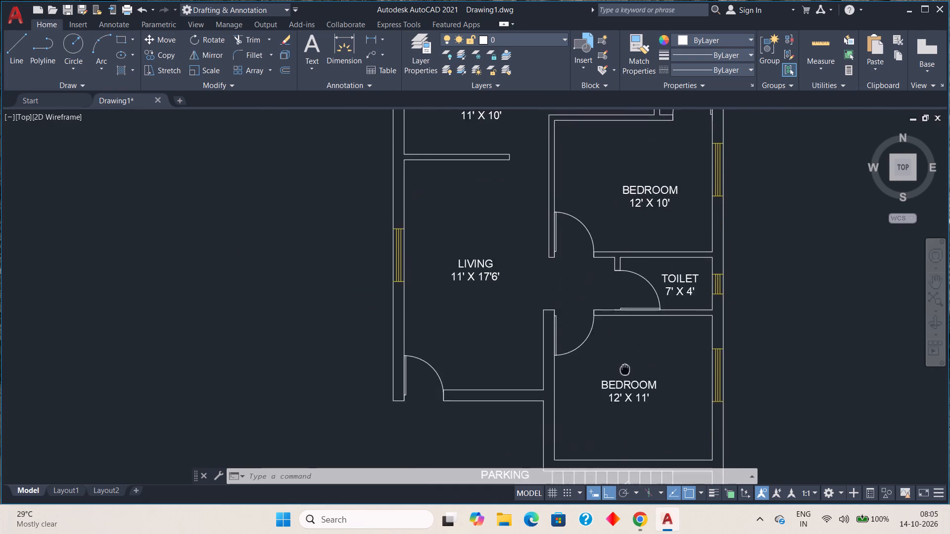
pyautogui.moveTo(625, 373); pyautogui.dragTo(624, 414, button='middle')
pyautogui.moveTo(640, 311); pyautogui.dragTo(628, 354, button='middle')
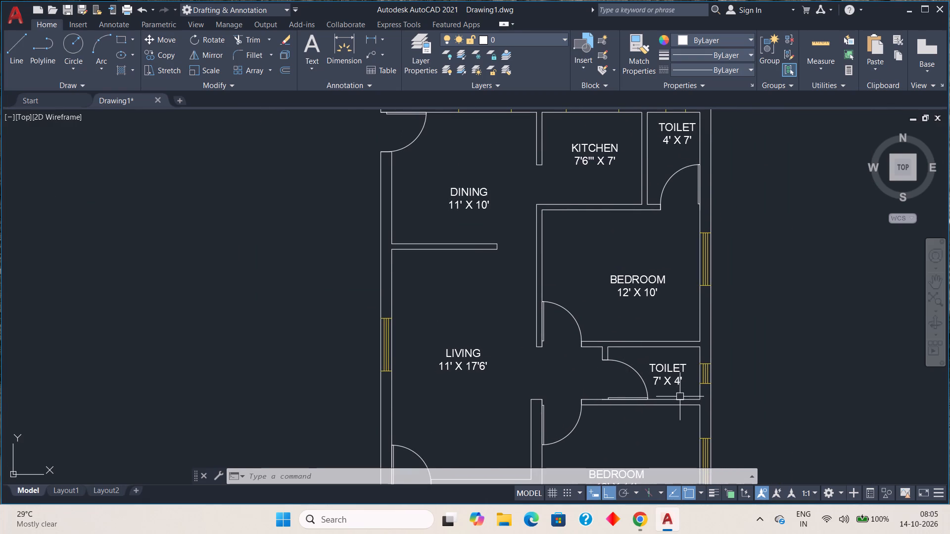
pyautogui.scroll(1, 678, 396)
pyautogui.moveTo(674, 394); pyautogui.dragTo(658, 351, button='middle')
pyautogui.scroll(-1, 626, 274)
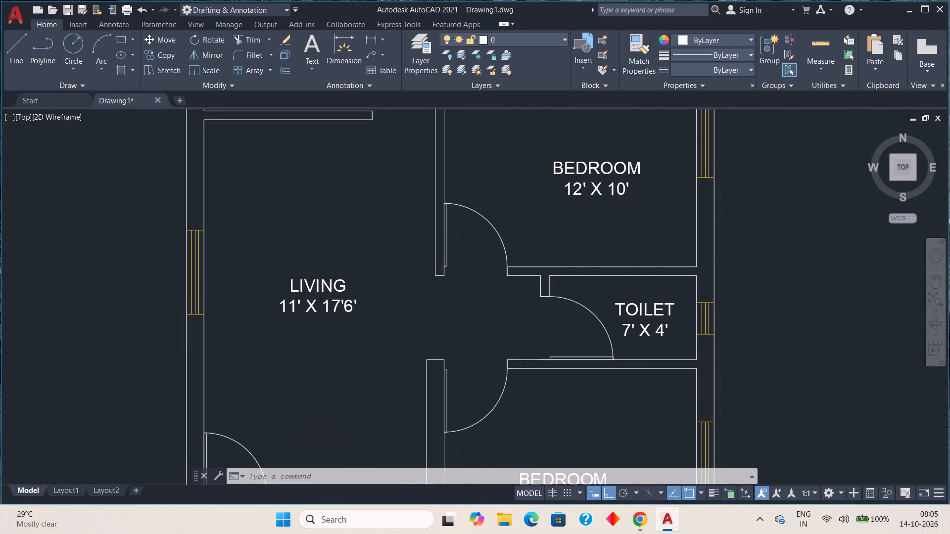
pyautogui.moveTo(626, 260); pyautogui.dragTo(641, 370, button='middle')
pyautogui.scroll(2, 619, 320)
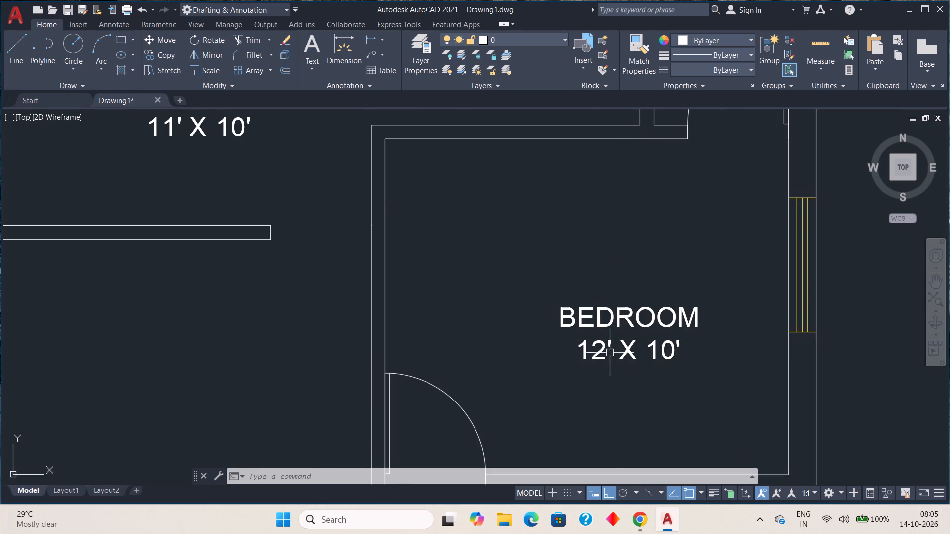
# Examine the dining room, kitchen and 4' X 7' toilet, including their labels, doors and windows.
pyautogui.scroll(-1, 631, 355)
pyautogui.scroll(-1, 674, 312)
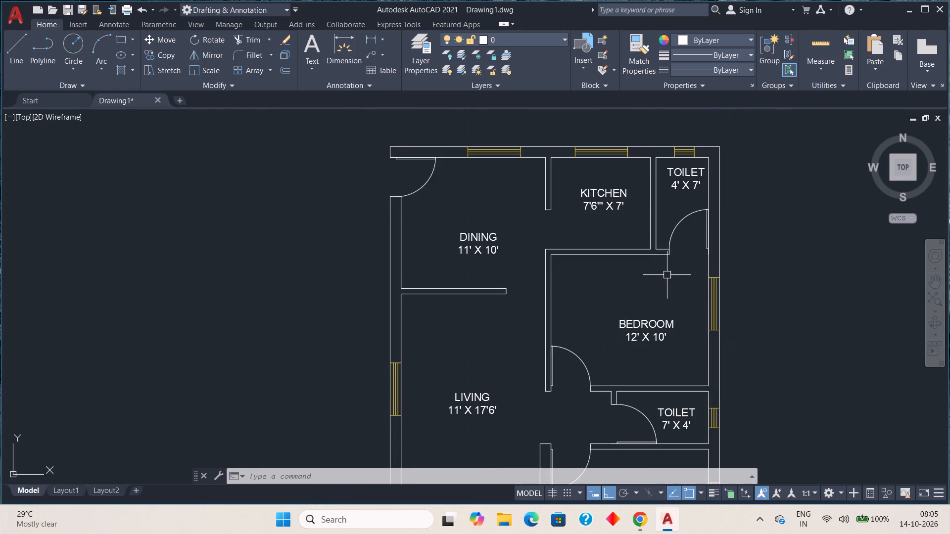
pyautogui.moveTo(667, 277); pyautogui.dragTo(663, 319, button='middle')
pyautogui.scroll(2, 677, 237)
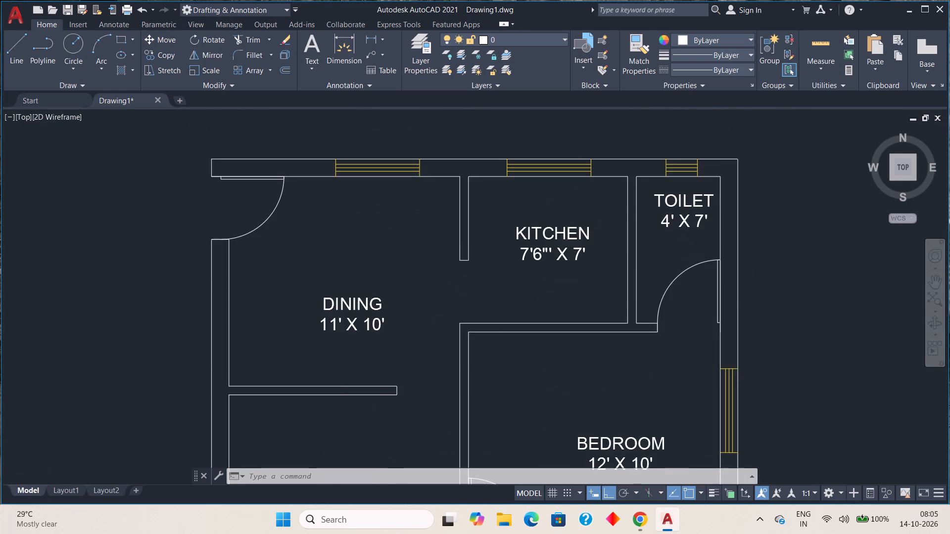
pyautogui.scroll(-2, 706, 223)
pyautogui.scroll(-1, 679, 276)
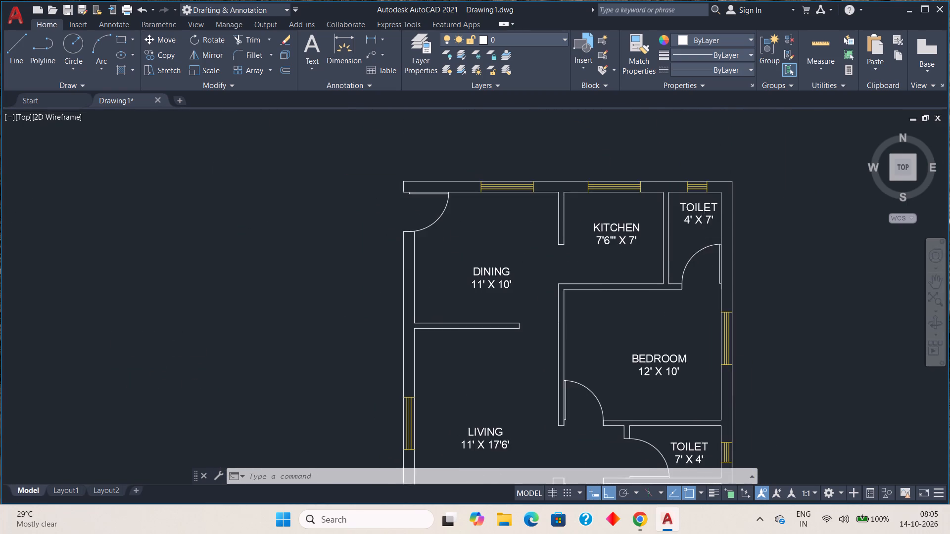
pyautogui.moveTo(630, 301); pyautogui.dragTo(635, 295, button='middle')
pyautogui.scroll(3, 637, 253)
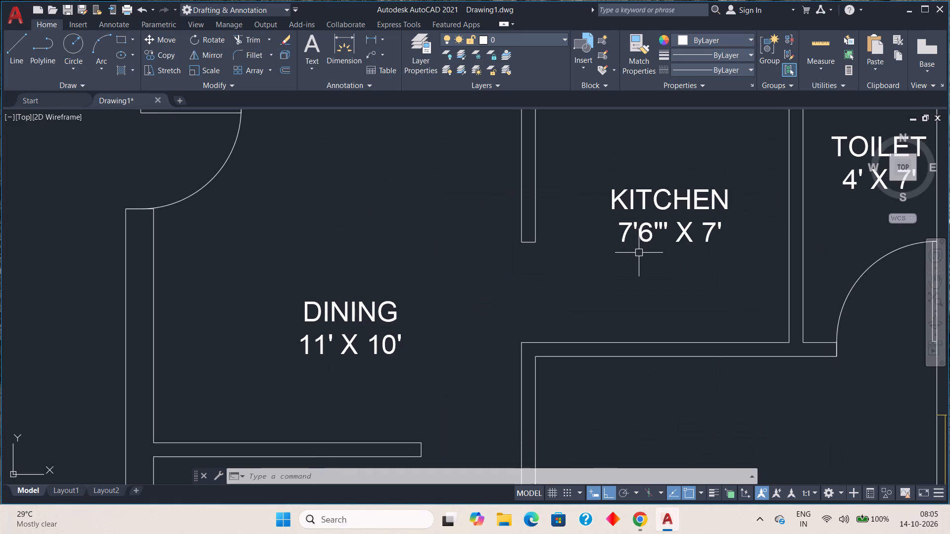
pyautogui.scroll(-2, 684, 253)
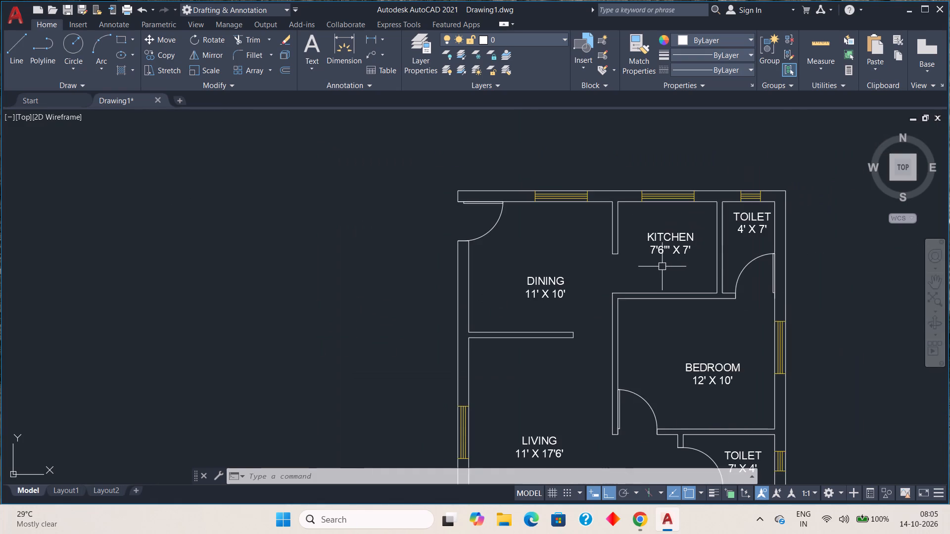
# Review the overall floor plan, checking the living room and continuing to the parking area and staircase.
pyautogui.scroll(-1, 653, 287)
pyautogui.moveTo(662, 276); pyautogui.dragTo(694, 181, button='middle')
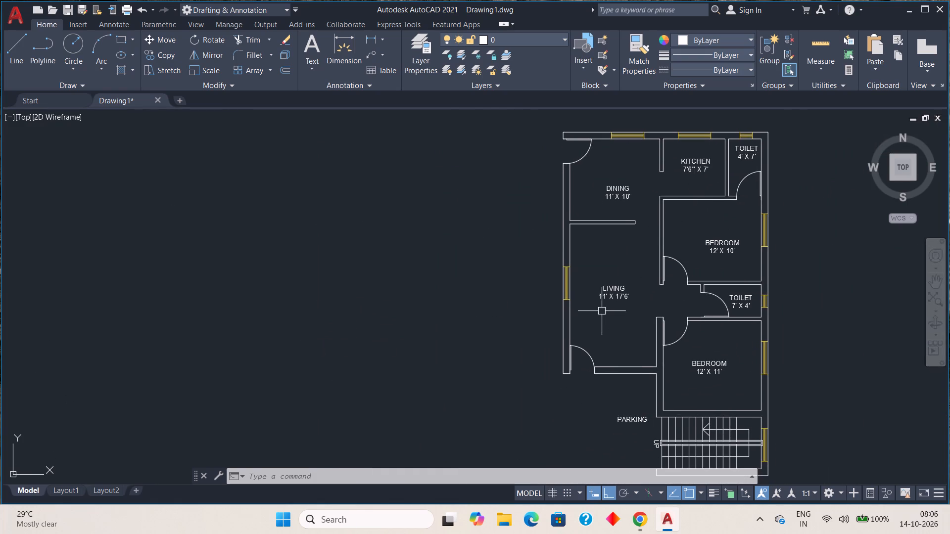
pyautogui.scroll(3, 602, 311)
pyautogui.scroll(-2, 602, 310)
pyautogui.scroll(3, 627, 275)
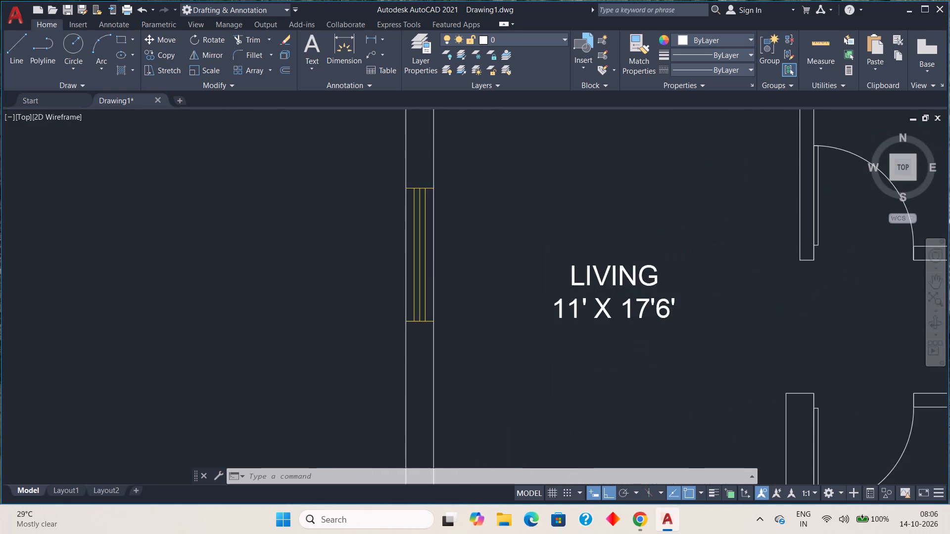
pyautogui.scroll(-3, 627, 276)
pyautogui.moveTo(648, 211); pyautogui.dragTo(637, 306, button='middle')
pyautogui.moveTo(651, 358); pyautogui.dragTo(652, 355, button='middle')
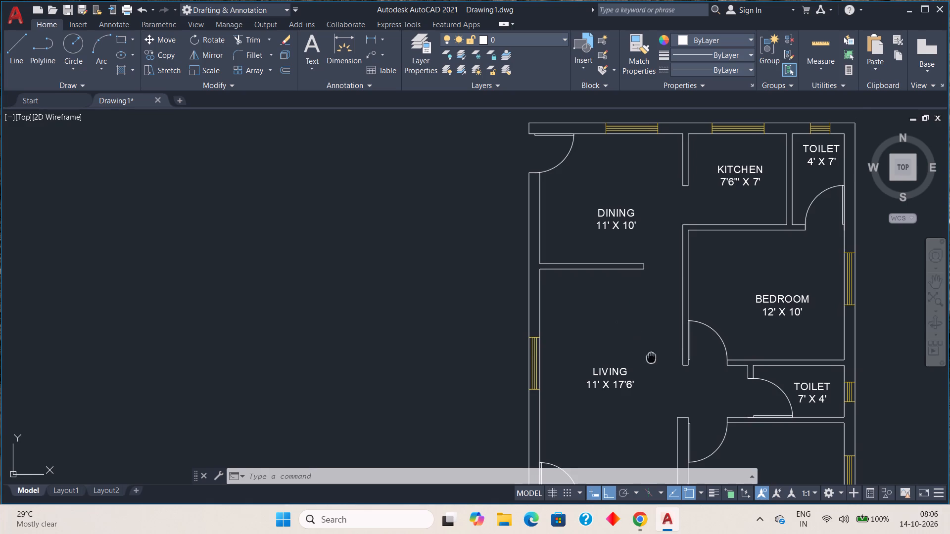
pyautogui.moveTo(652, 355); pyautogui.dragTo(653, 176, button='middle')
pyautogui.moveTo(642, 329); pyautogui.dragTo(636, 231, button='middle')
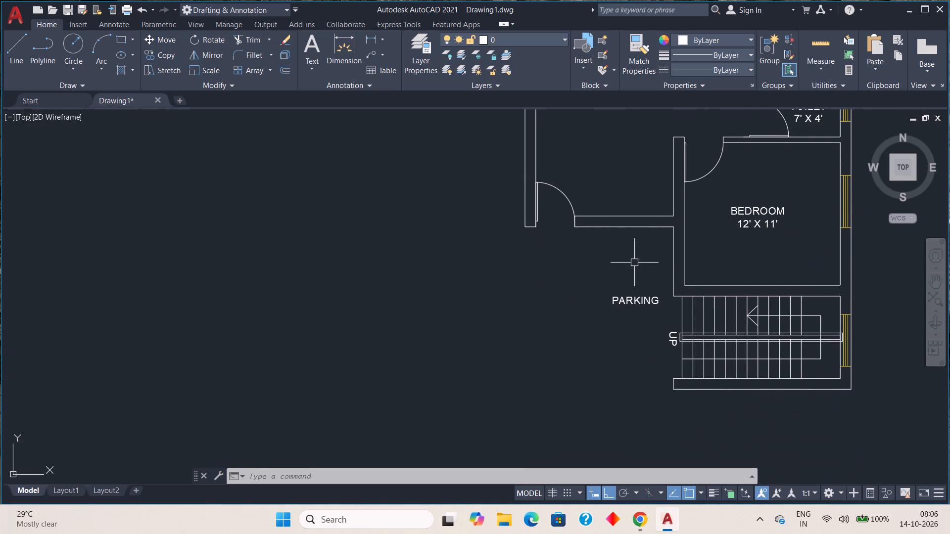
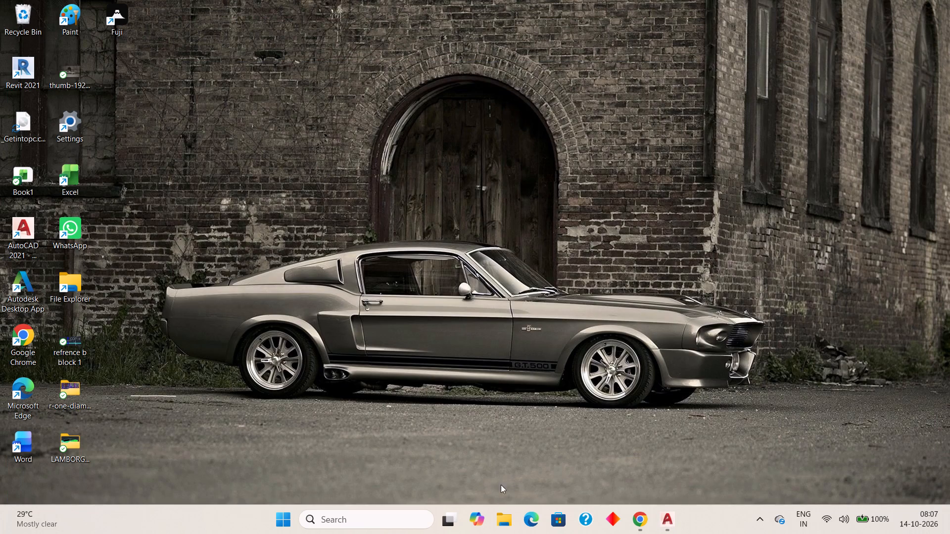
# Open the GROUND FLOOR & FIRST FLOOR drawing from the "ground floor & first floor with front elevation" folder on drive C.
pyautogui.click(507, 525)
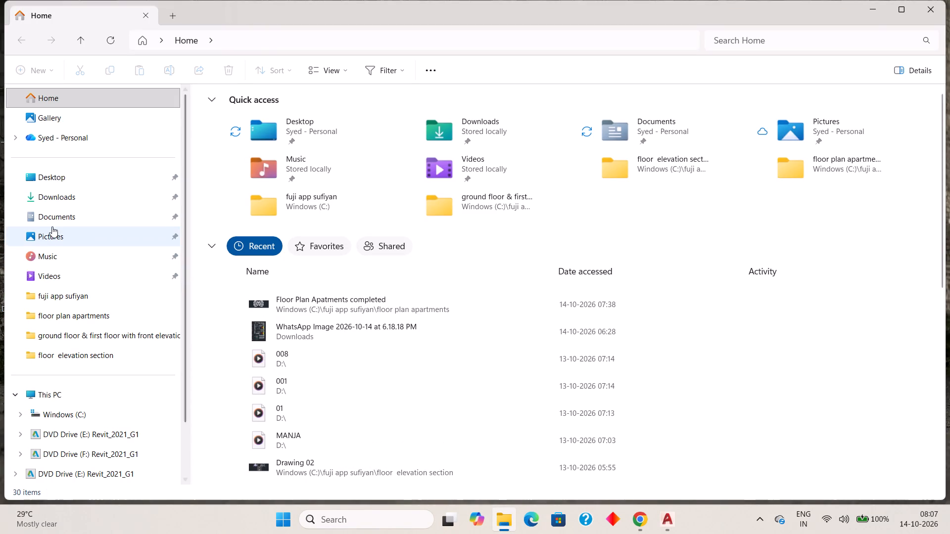
pyautogui.click(64, 416)
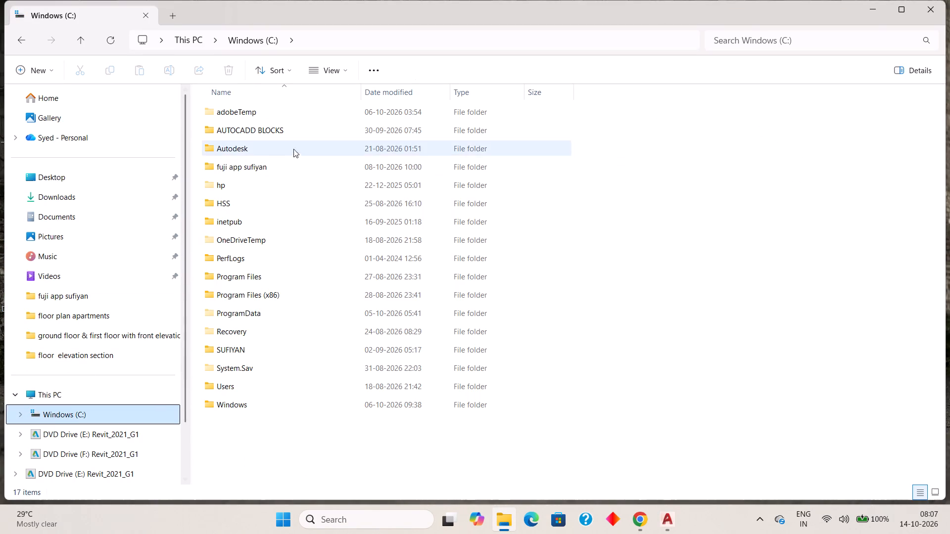
pyautogui.doubleClick(269, 168)
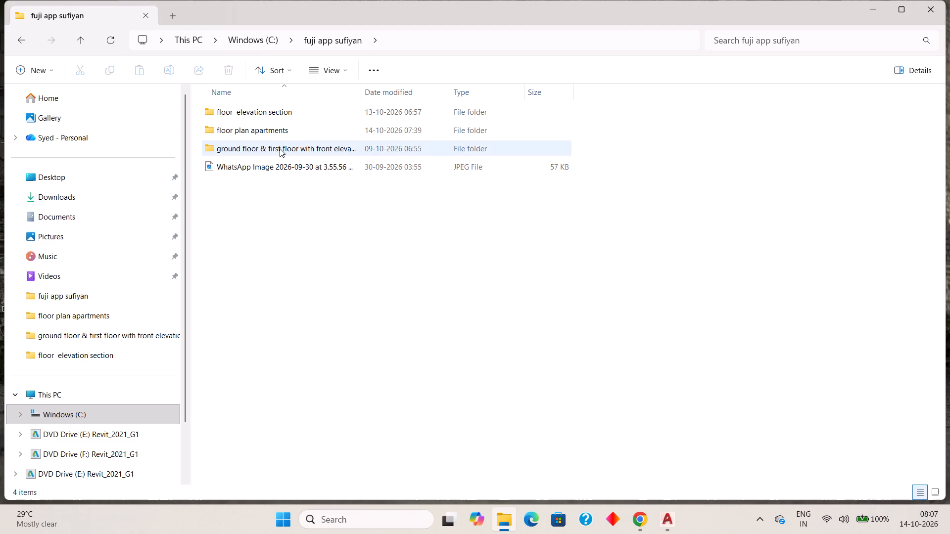
pyautogui.click(280, 148)
pyautogui.click(280, 148)
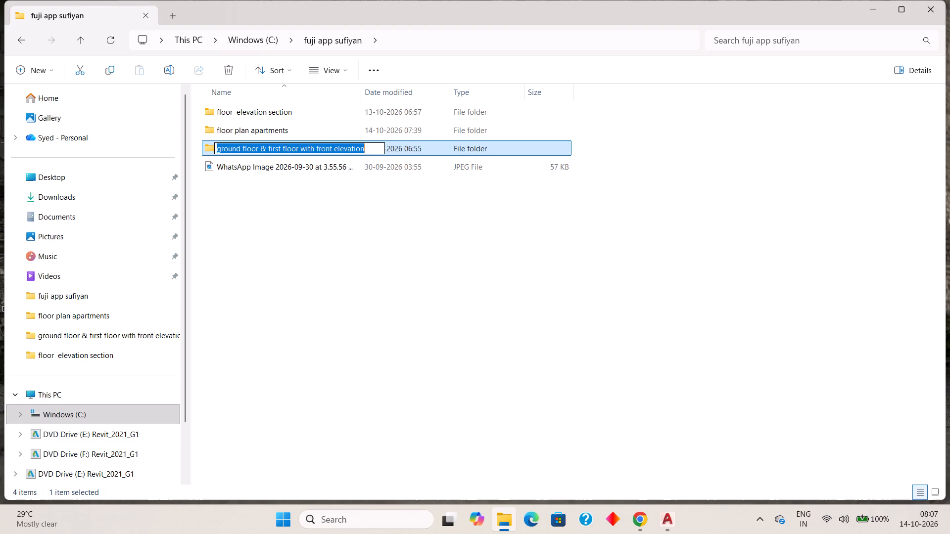
pyautogui.doubleClick(422, 148)
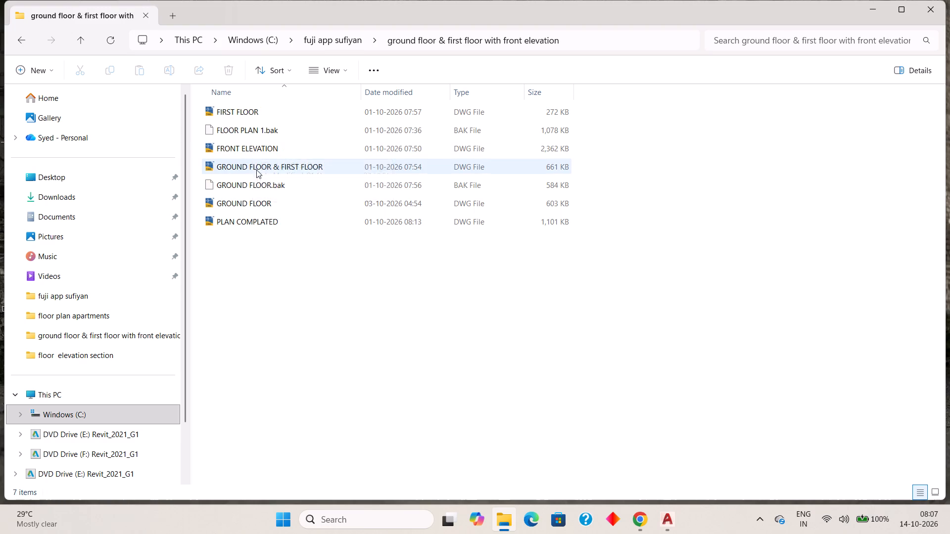
pyautogui.doubleClick(273, 170)
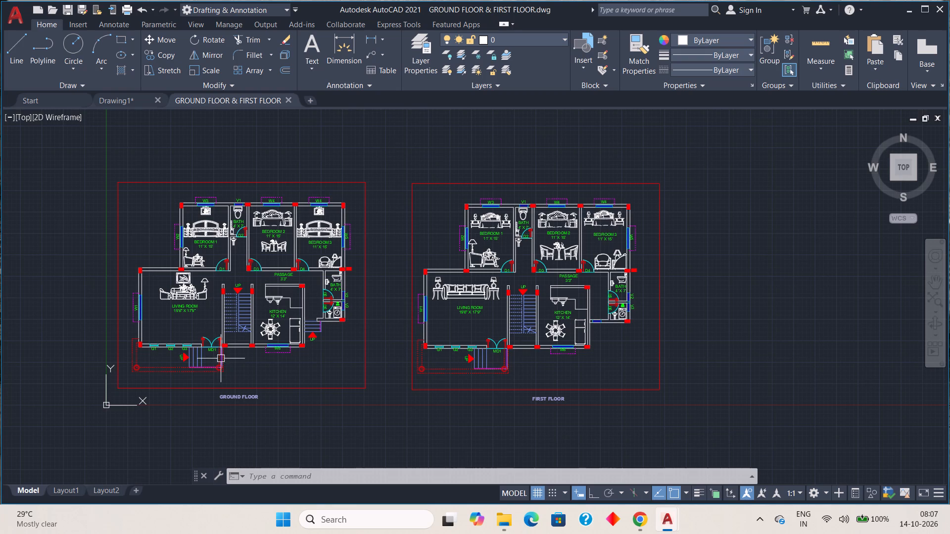
# Examine the ground floor's front entrance steps, main door MD1, openings G1 to G3 and living room with its furniture and label.
pyautogui.moveTo(214, 355); pyautogui.dragTo(413, 371, button='middle')
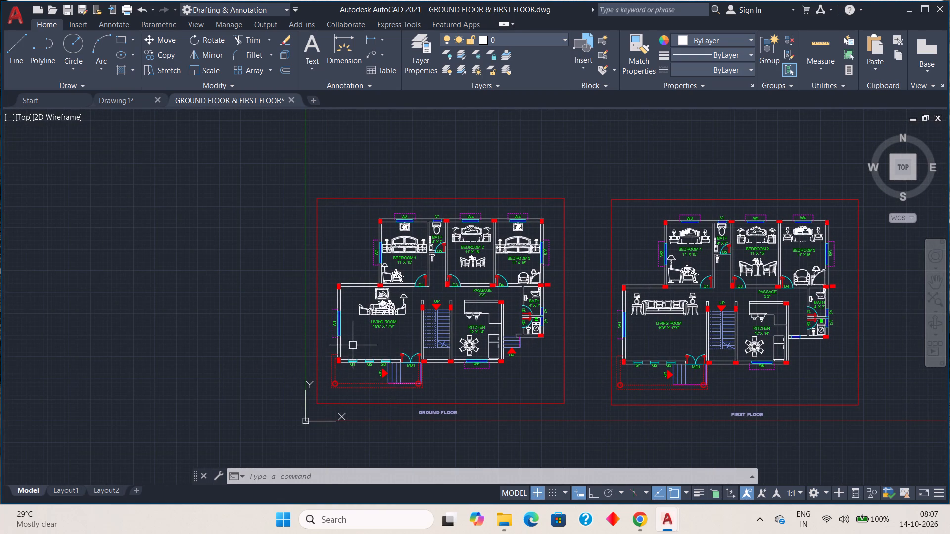
pyautogui.scroll(2, 402, 333)
pyautogui.moveTo(421, 406); pyautogui.dragTo(481, 261, button='middle')
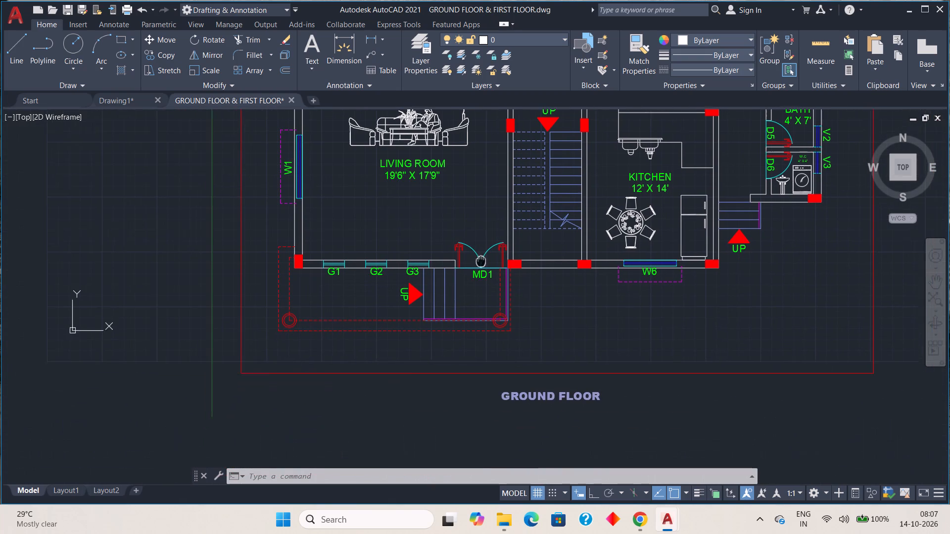
pyautogui.moveTo(481, 261); pyautogui.dragTo(482, 260, button='middle')
pyautogui.scroll(1, 420, 309)
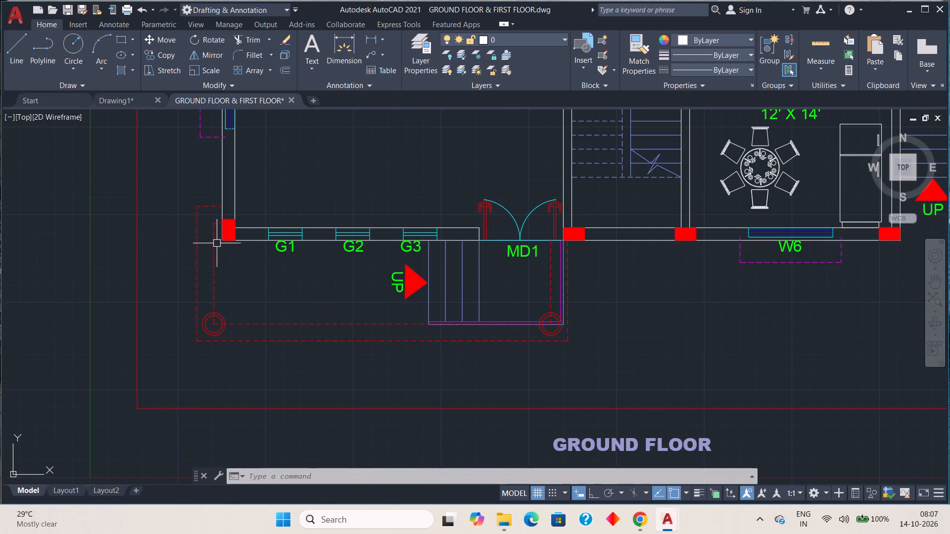
pyautogui.moveTo(441, 335); pyautogui.dragTo(414, 348, button='middle')
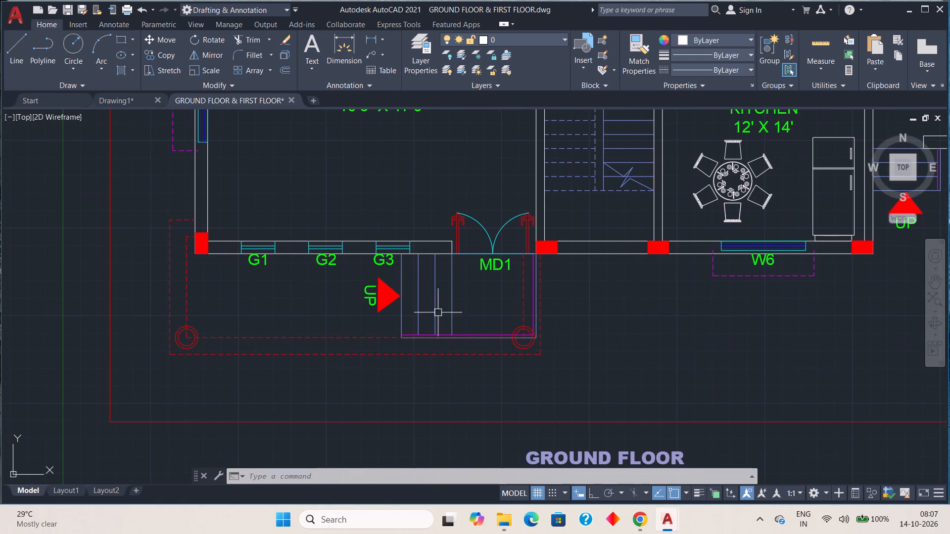
pyautogui.moveTo(492, 218); pyautogui.dragTo(492, 311, button='middle')
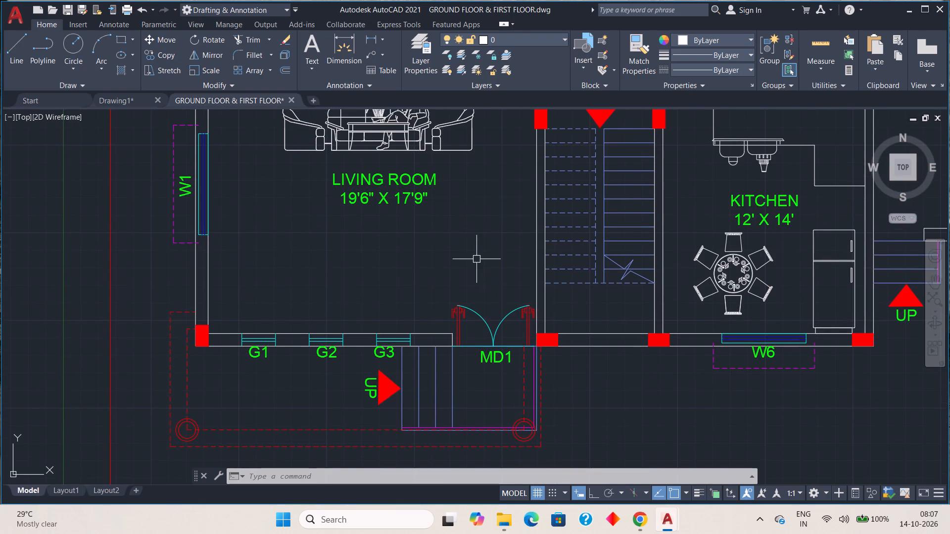
pyautogui.scroll(-1, 412, 199)
pyautogui.moveTo(409, 184); pyautogui.dragTo(409, 265, button='middle')
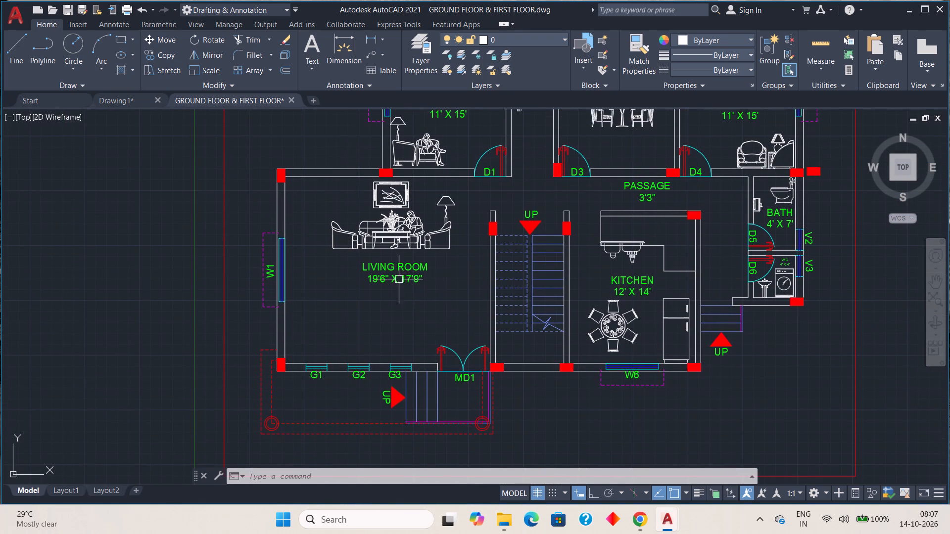
pyautogui.moveTo(460, 215); pyautogui.dragTo(411, 281, button='middle')
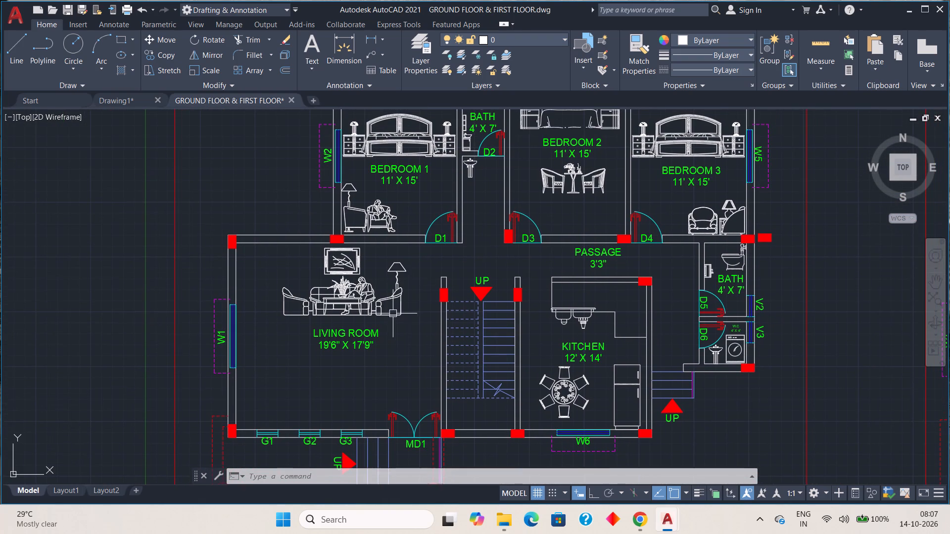
pyautogui.moveTo(383, 306); pyautogui.dragTo(360, 347, button='middle')
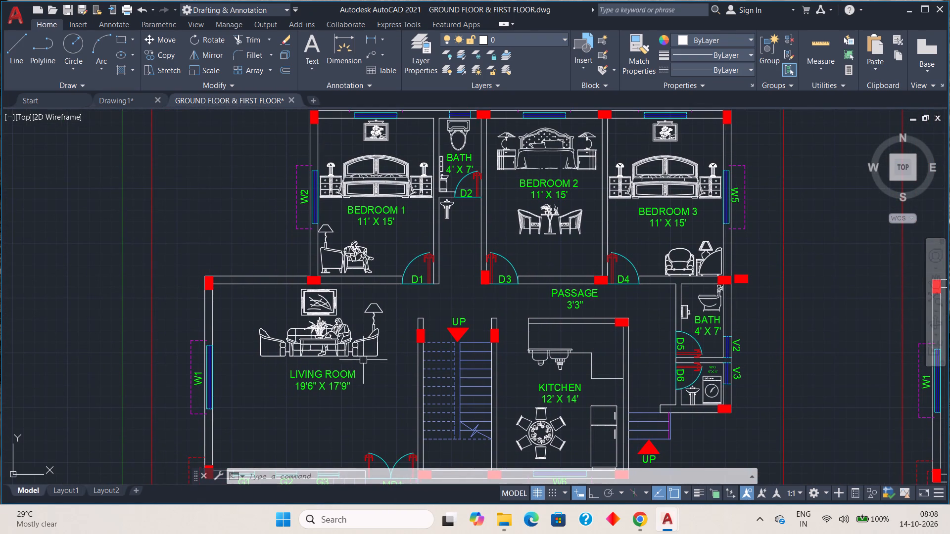
pyautogui.moveTo(366, 360); pyautogui.dragTo(388, 327, button='middle')
pyautogui.scroll(3, 337, 343)
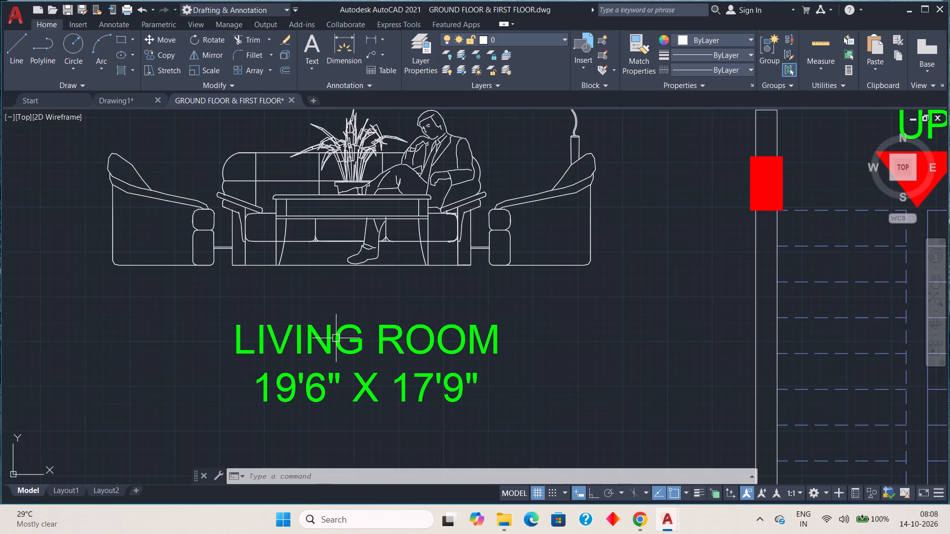
pyautogui.scroll(-3, 336, 339)
# Examine the ground floor's three bedrooms and the 4' X 7' bath between them, including furniture, labels, doors and windows.
pyautogui.moveTo(368, 315); pyautogui.dragTo(364, 372, button='middle')
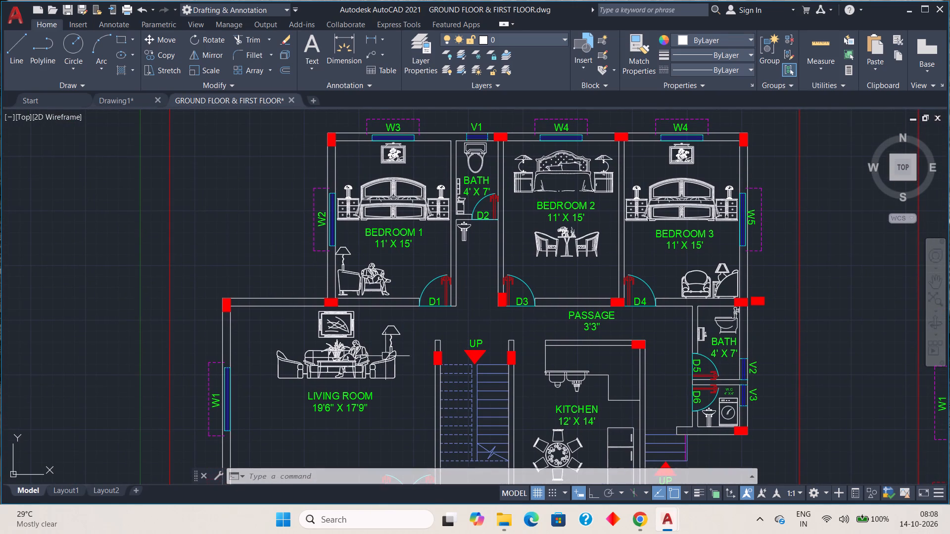
pyautogui.scroll(1, 431, 321)
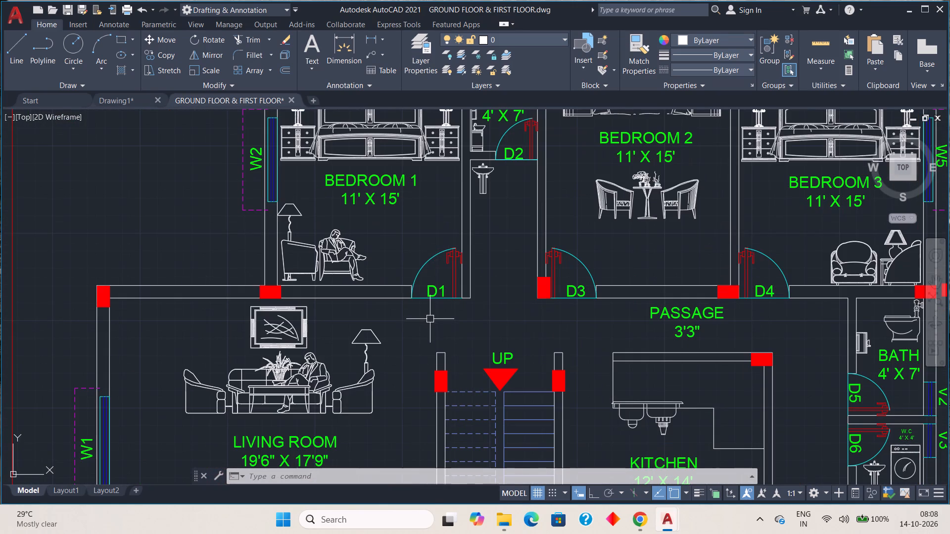
pyautogui.scroll(-1, 380, 220)
pyautogui.moveTo(380, 220); pyautogui.dragTo(380, 273, button='middle')
pyautogui.scroll(1, 382, 265)
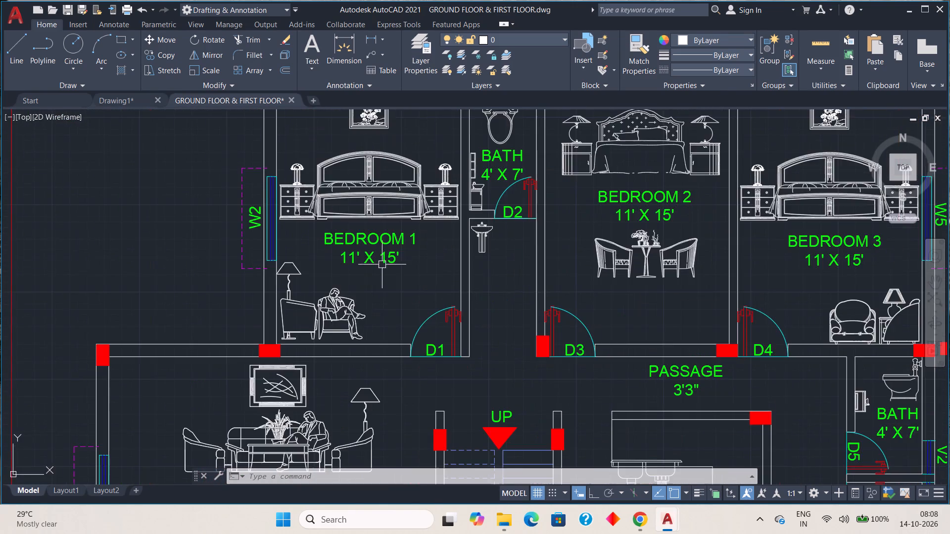
pyautogui.scroll(1, 382, 265)
pyautogui.scroll(-2, 400, 266)
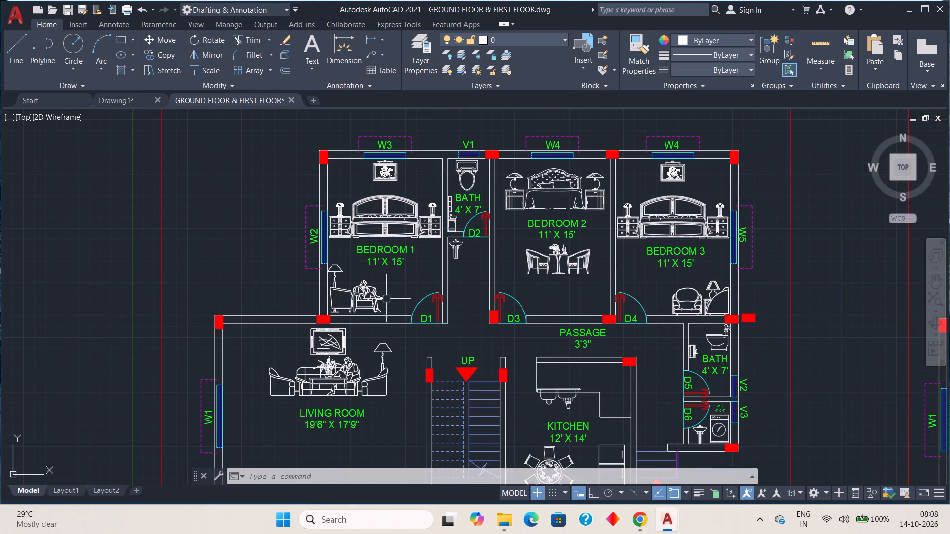
pyautogui.scroll(2, 353, 312)
pyautogui.scroll(-2, 410, 225)
pyautogui.moveTo(441, 230); pyautogui.dragTo(389, 289, button='middle')
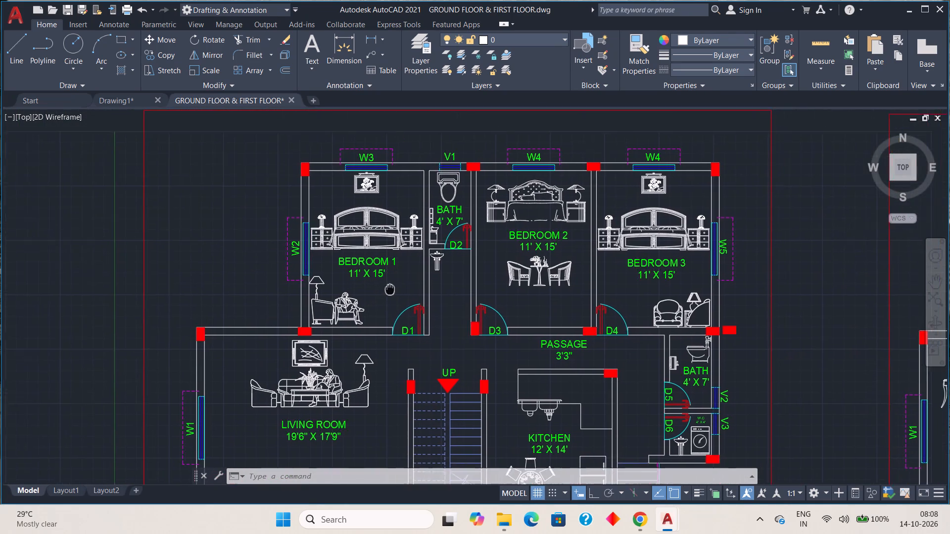
pyautogui.moveTo(389, 289); pyautogui.dragTo(385, 296, button='middle')
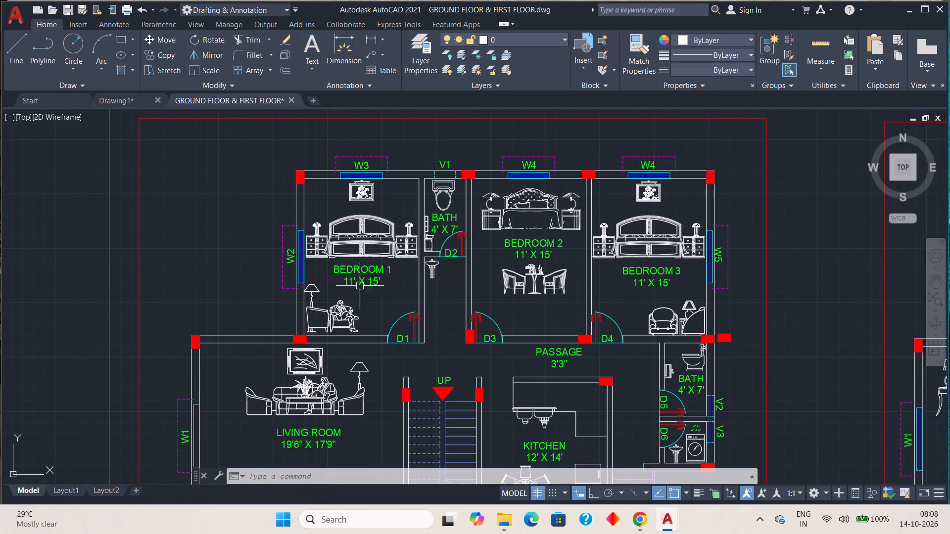
pyautogui.moveTo(386, 284); pyautogui.dragTo(368, 302, button='middle')
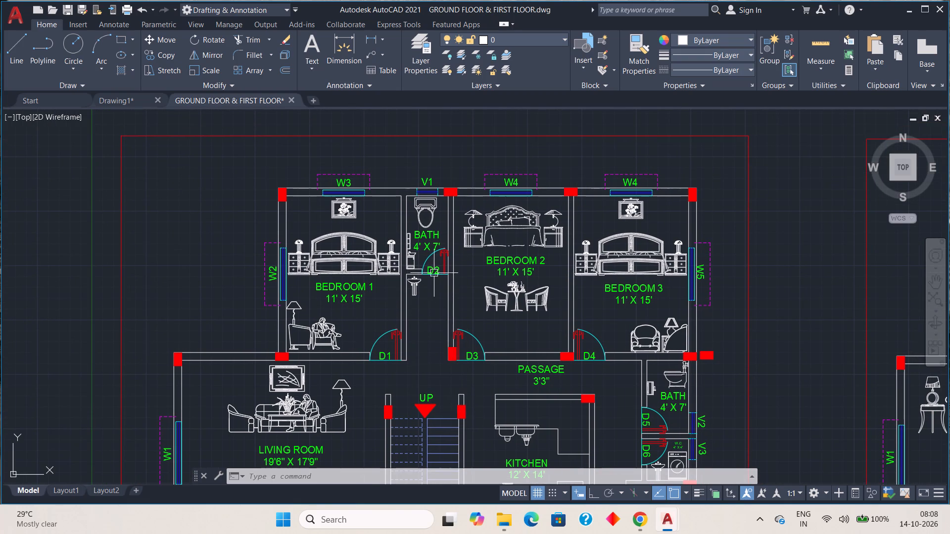
pyautogui.scroll(2, 433, 261)
pyautogui.scroll(-1, 428, 237)
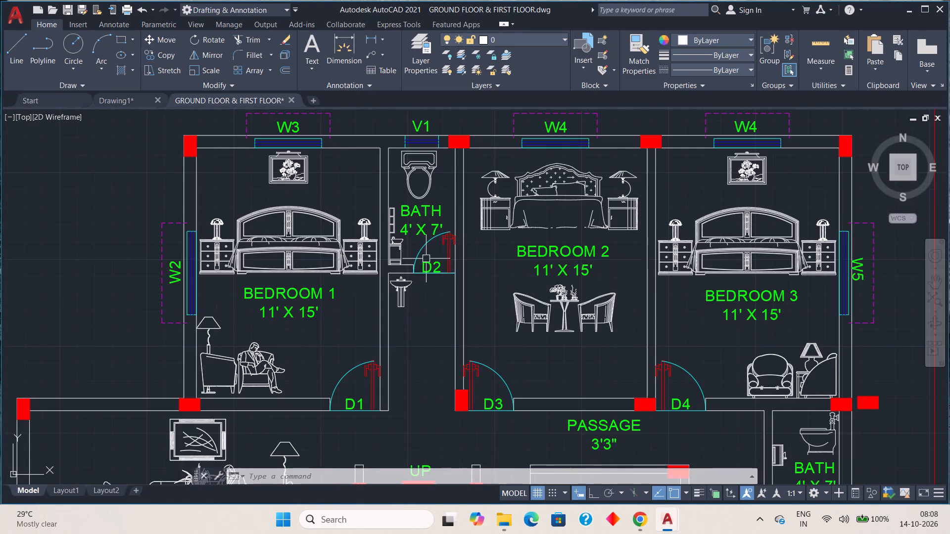
pyautogui.scroll(-1, 516, 310)
pyautogui.moveTo(520, 311); pyautogui.dragTo(474, 284, button='middle')
pyautogui.scroll(2, 496, 273)
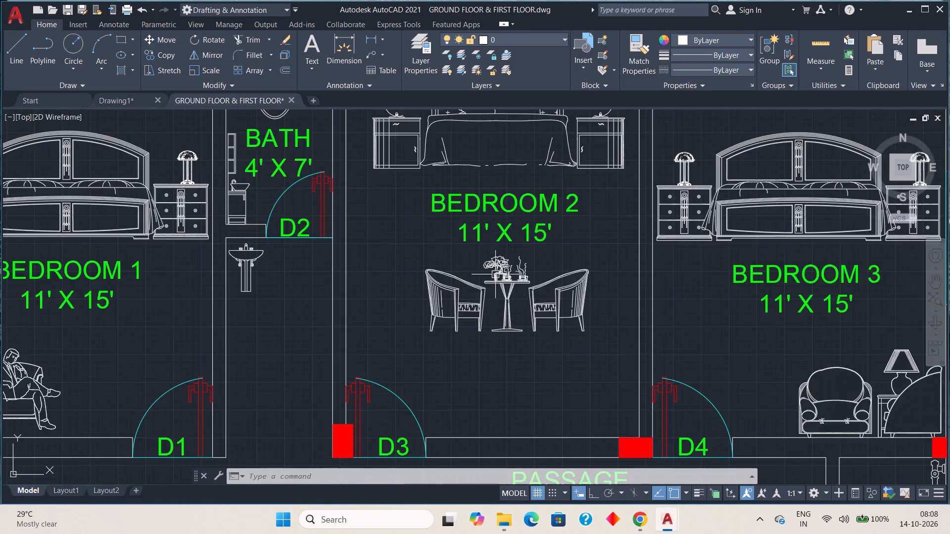
# Examine the ground floor's title, entrance, staircase and kitchen with its dining set, fridge and window W6.
pyautogui.scroll(-2, 495, 275)
pyautogui.scroll(-1, 508, 315)
pyautogui.moveTo(508, 315); pyautogui.dragTo(600, 146, button='middle')
pyautogui.scroll(3, 517, 379)
pyautogui.scroll(-1, 521, 369)
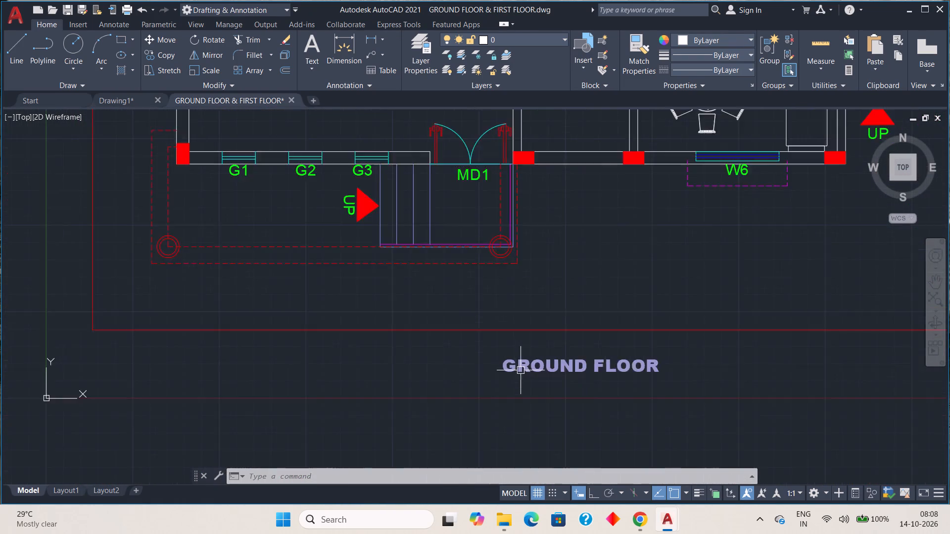
pyautogui.scroll(-1, 521, 370)
pyautogui.scroll(-1, 531, 294)
pyautogui.moveTo(543, 247); pyautogui.dragTo(496, 372, button='middle')
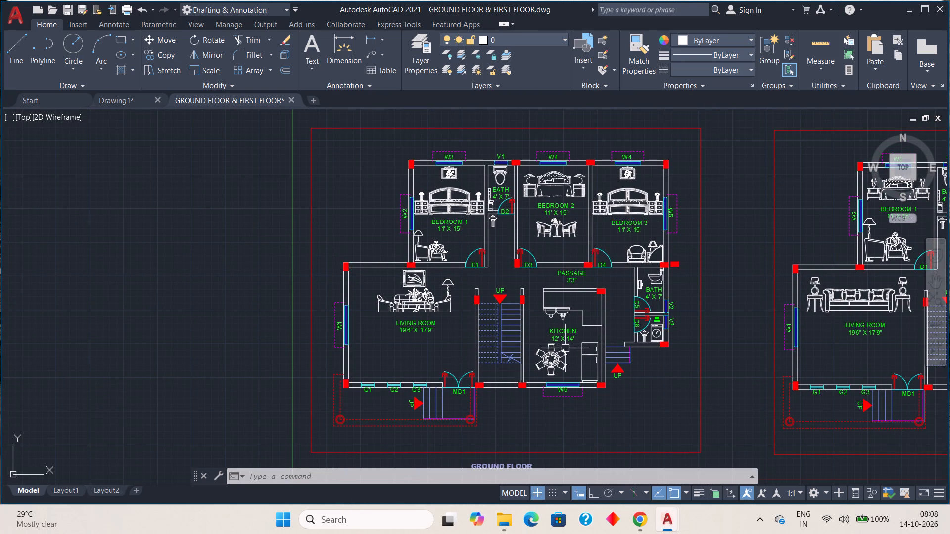
pyautogui.scroll(3, 552, 374)
pyautogui.scroll(-1, 551, 371)
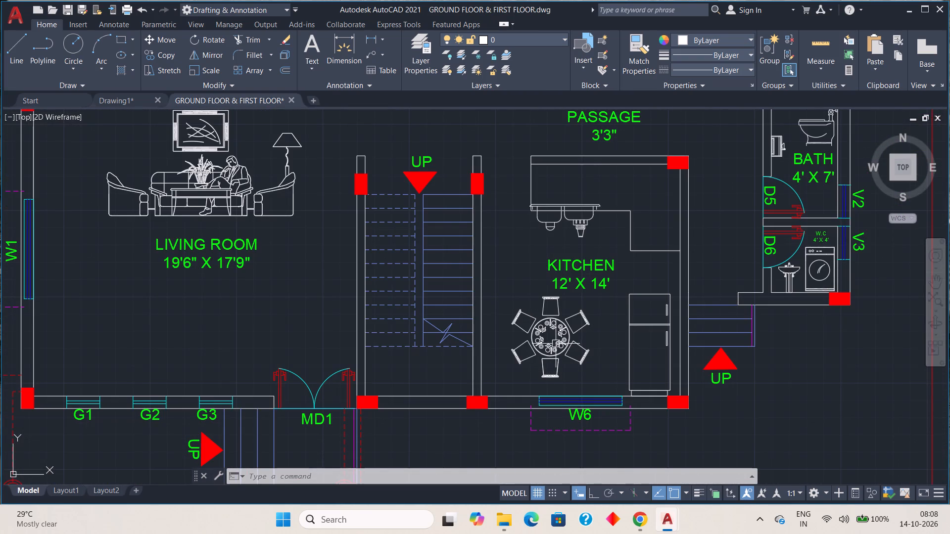
pyautogui.moveTo(553, 333); pyautogui.dragTo(541, 361, button='middle')
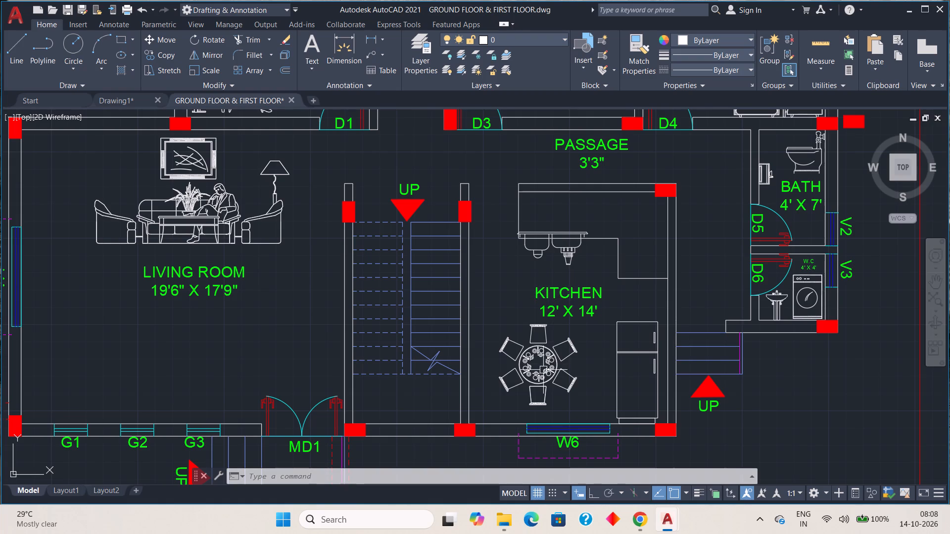
pyautogui.moveTo(543, 370); pyautogui.dragTo(558, 294, button='middle')
pyautogui.scroll(-1, 557, 296)
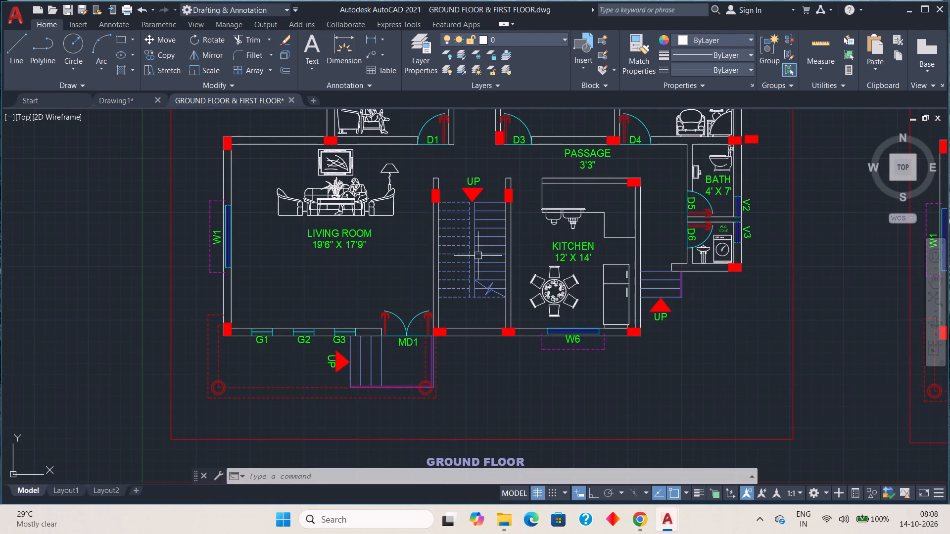
pyautogui.moveTo(480, 250); pyautogui.dragTo(479, 270, button='middle')
pyautogui.scroll(-1, 479, 272)
# Examine the first floor plan's rooms and furniture and compare its layout with the ground floor plan.
pyautogui.moveTo(529, 273); pyautogui.dragTo(86, 308, button='middle')
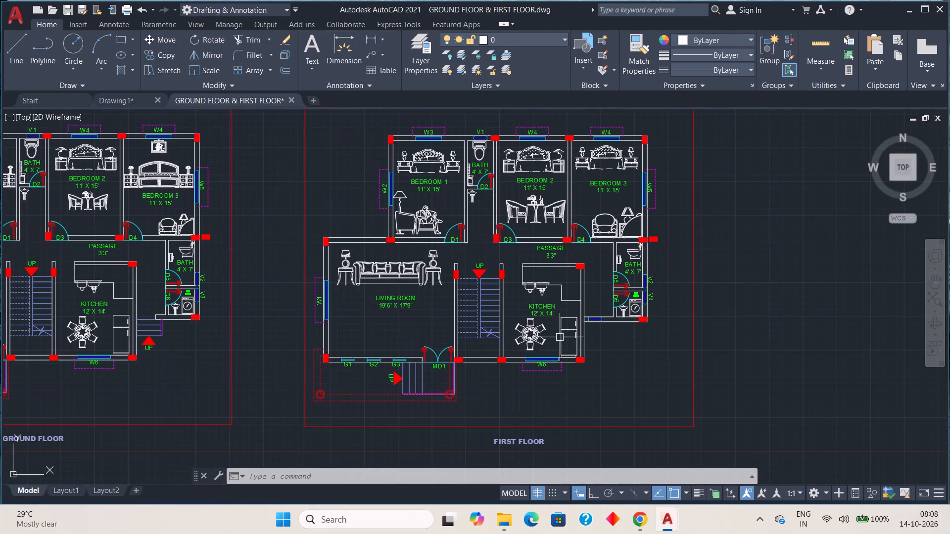
pyautogui.moveTo(532, 340); pyautogui.dragTo(506, 353, button='middle')
pyautogui.scroll(2, 504, 334)
pyautogui.scroll(-1, 504, 333)
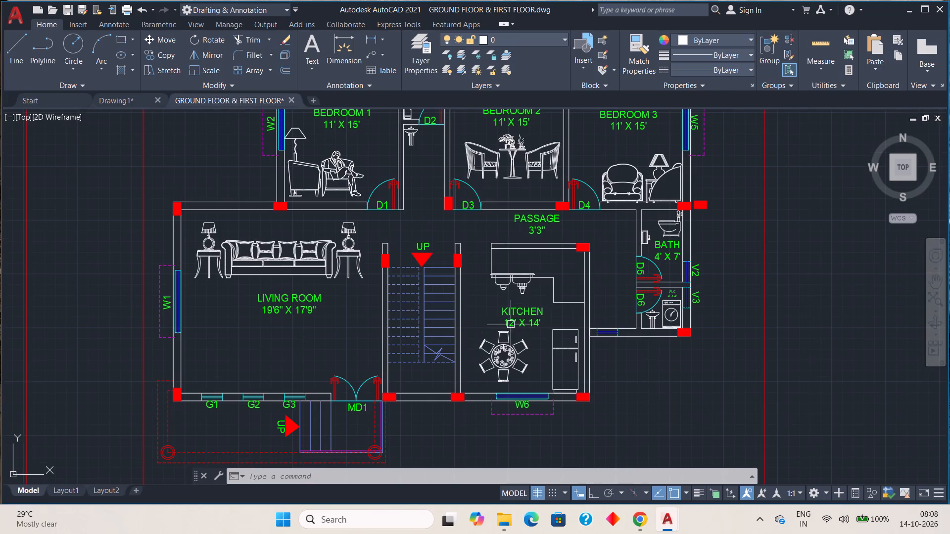
pyautogui.moveTo(560, 268); pyautogui.dragTo(556, 307, button='middle')
pyautogui.scroll(-1, 556, 309)
pyautogui.moveTo(552, 301); pyautogui.dragTo(605, 317, button='middle')
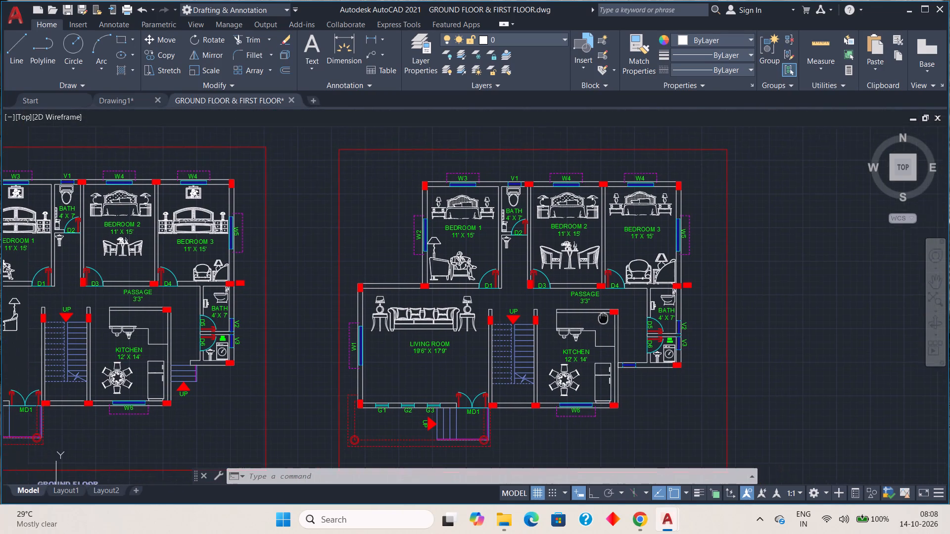
pyautogui.moveTo(605, 317); pyautogui.dragTo(606, 317, button='middle')
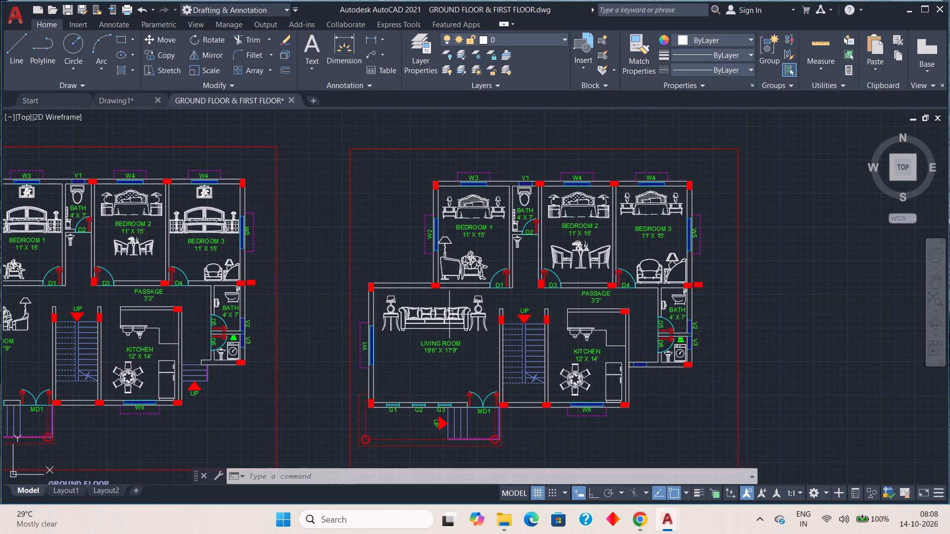
pyautogui.moveTo(449, 314); pyautogui.dragTo(599, 277, button='middle')
pyautogui.scroll(-1, 599, 277)
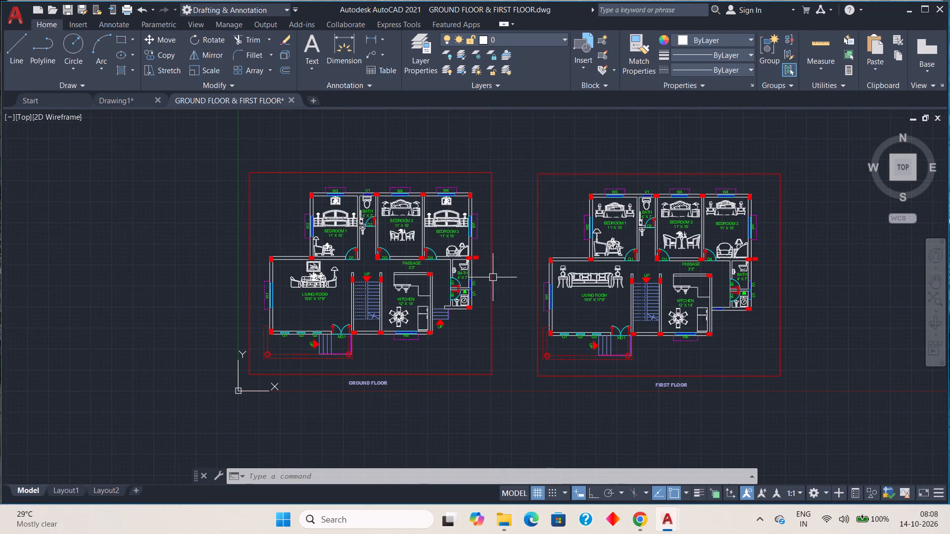
pyautogui.scroll(1, 492, 277)
pyautogui.moveTo(490, 276); pyautogui.dragTo(669, 305, button='middle')
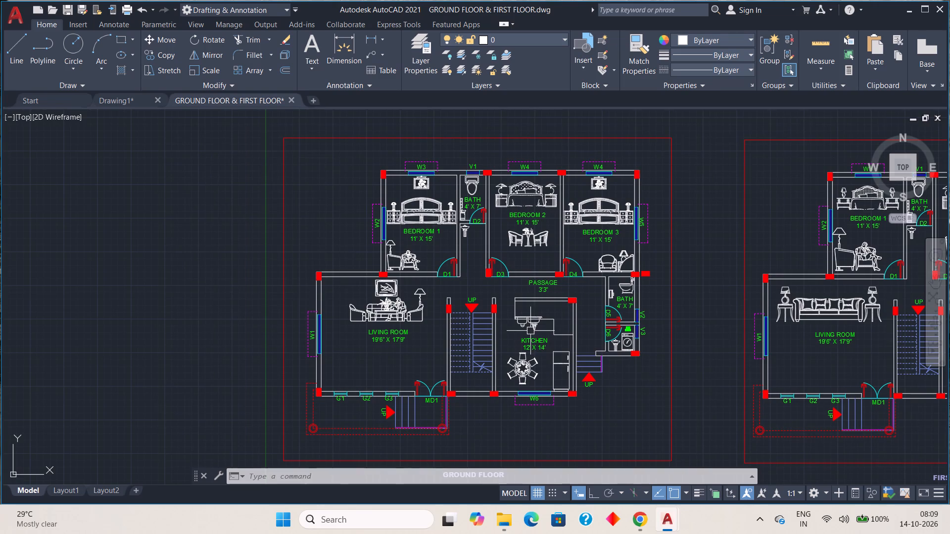
# Compare the ground floor and first floor plans side by side, including the furniture in their bedrooms and living rooms.
pyautogui.moveTo(532, 329); pyautogui.dragTo(570, 321, button='middle')
pyautogui.scroll(1, 568, 311)
pyautogui.scroll(-1, 568, 311)
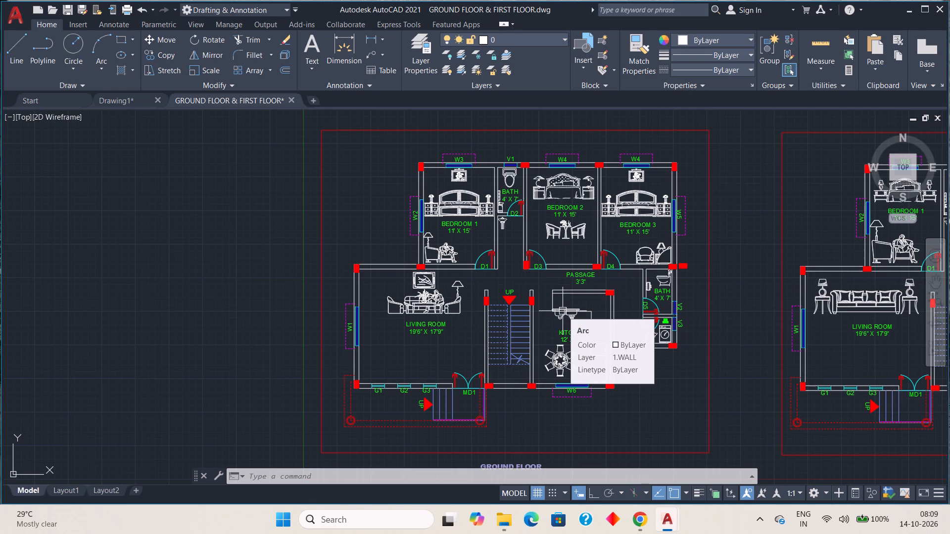
pyautogui.moveTo(729, 279); pyautogui.dragTo(487, 299, button='middle')
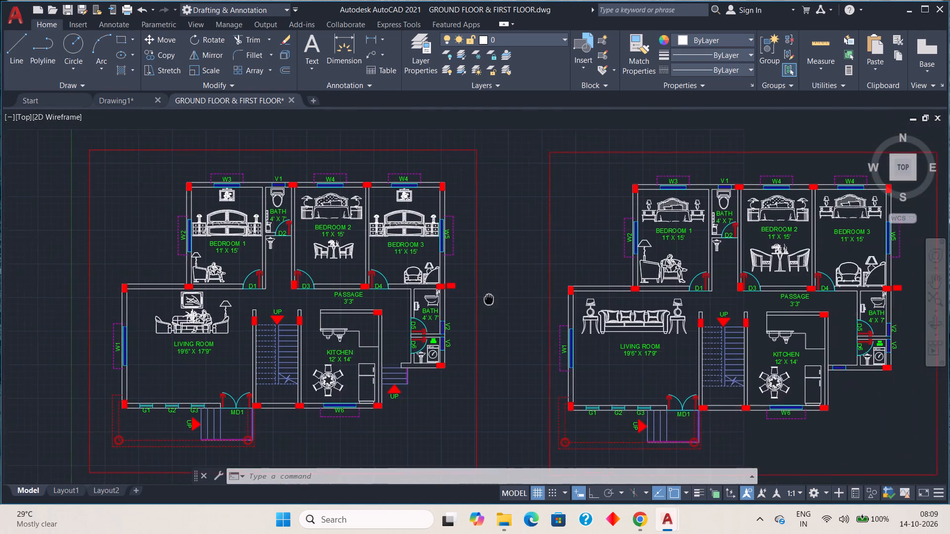
pyautogui.moveTo(487, 299); pyautogui.dragTo(482, 300, button='middle')
pyautogui.moveTo(710, 318); pyautogui.dragTo(508, 329, button='middle')
pyautogui.scroll(3, 478, 253)
pyautogui.scroll(-2, 477, 250)
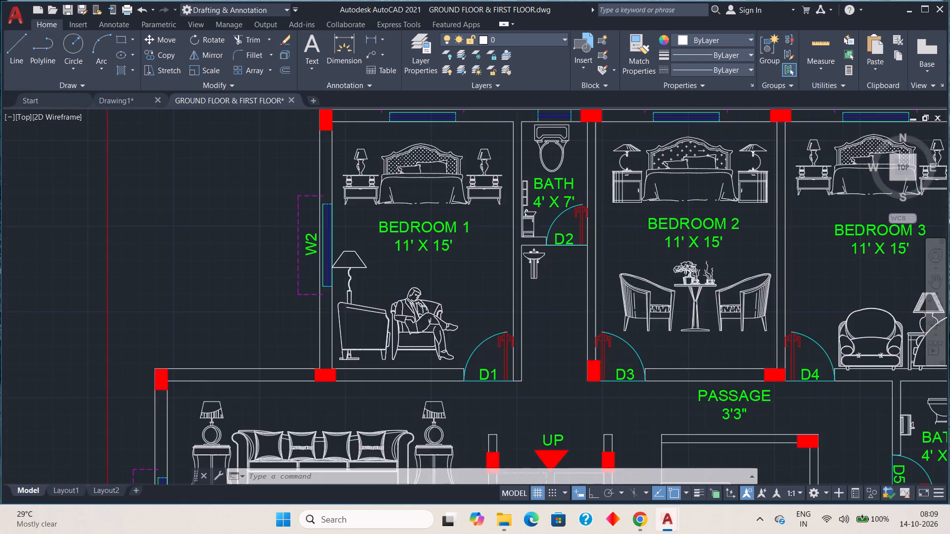
pyautogui.scroll(-1, 463, 268)
pyautogui.scroll(3, 407, 265)
pyautogui.scroll(-4, 407, 264)
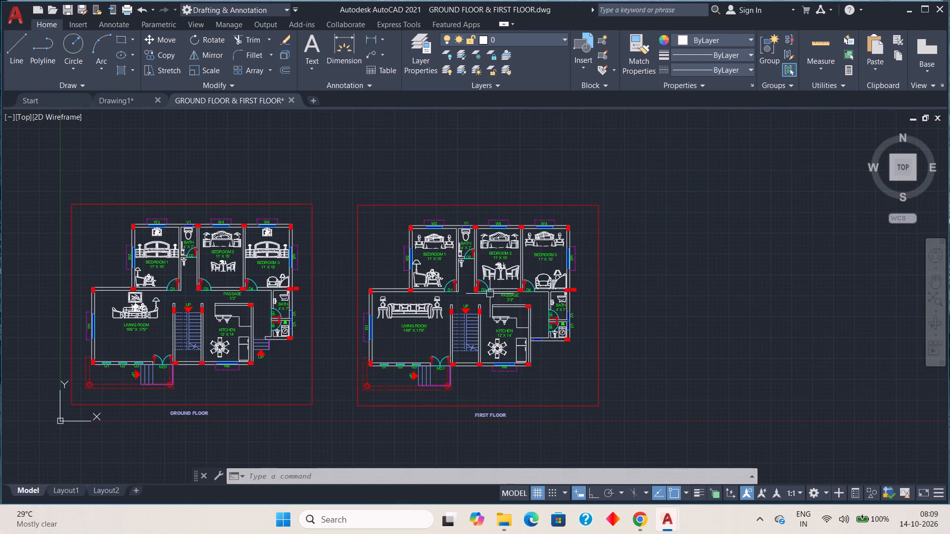
# Examine the first floor plan's living room, main door MD1, openings G1 to G3, staircase and kitchen.
pyautogui.moveTo(506, 300); pyautogui.dragTo(646, 288, button='middle')
pyautogui.scroll(3, 590, 285)
pyautogui.scroll(-1, 586, 282)
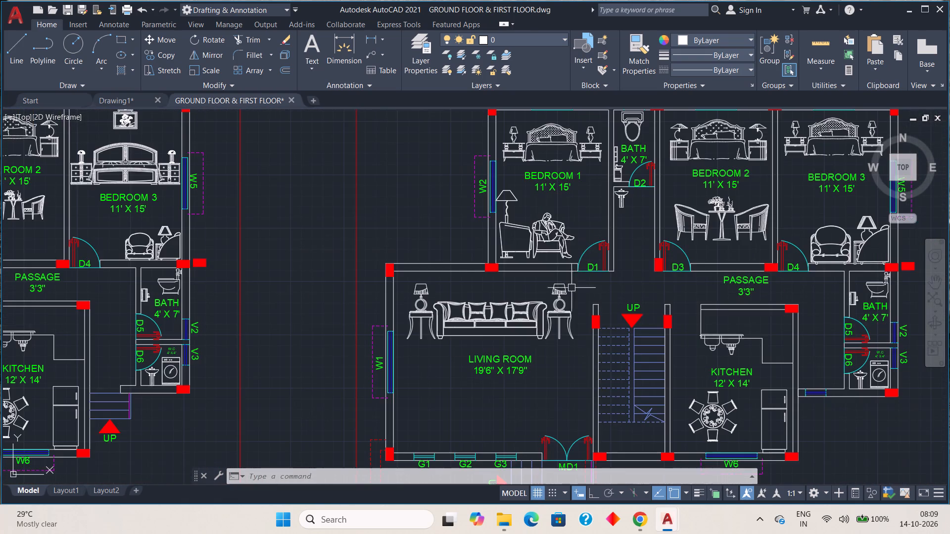
pyautogui.moveTo(553, 346); pyautogui.dragTo(646, 287, button='middle')
pyautogui.scroll(3, 690, 403)
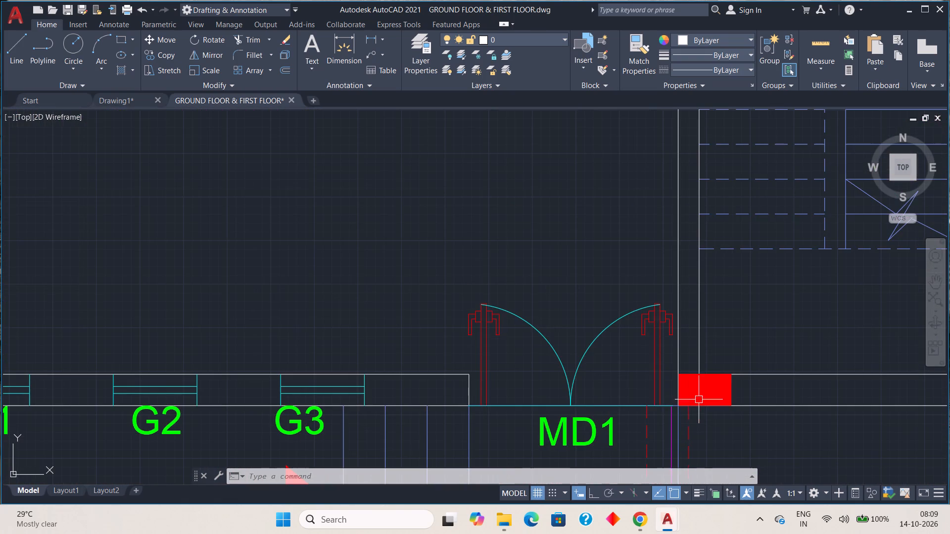
pyautogui.scroll(-3, 699, 392)
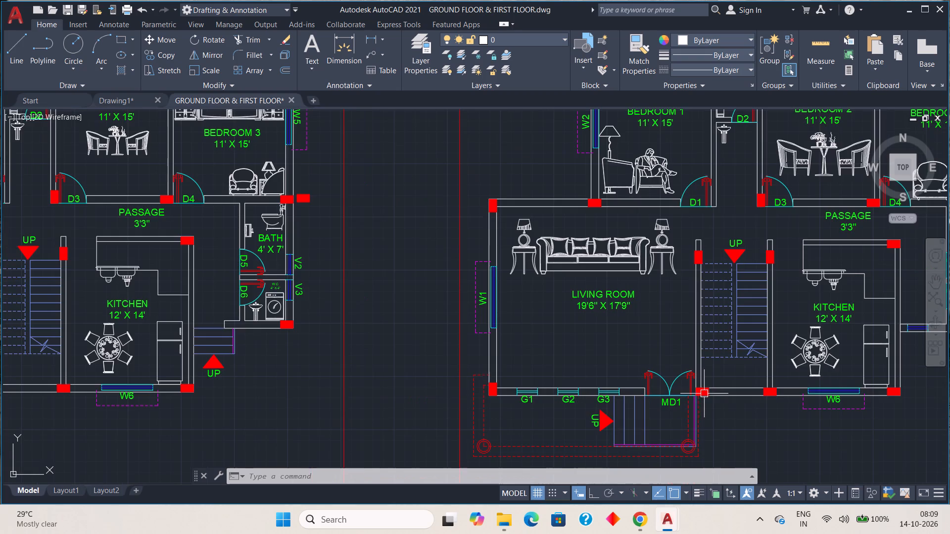
pyautogui.scroll(-1, 700, 398)
pyautogui.moveTo(697, 397); pyautogui.dragTo(637, 408, button='middle')
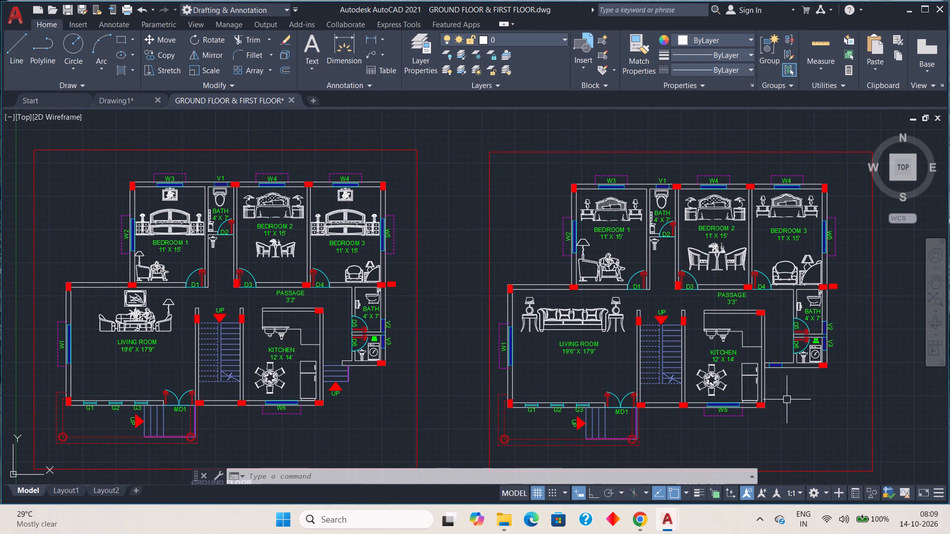
pyautogui.scroll(3, 758, 399)
pyautogui.scroll(-2, 753, 404)
pyautogui.moveTo(721, 434); pyautogui.dragTo(674, 448, button='middle')
pyautogui.scroll(1, 712, 424)
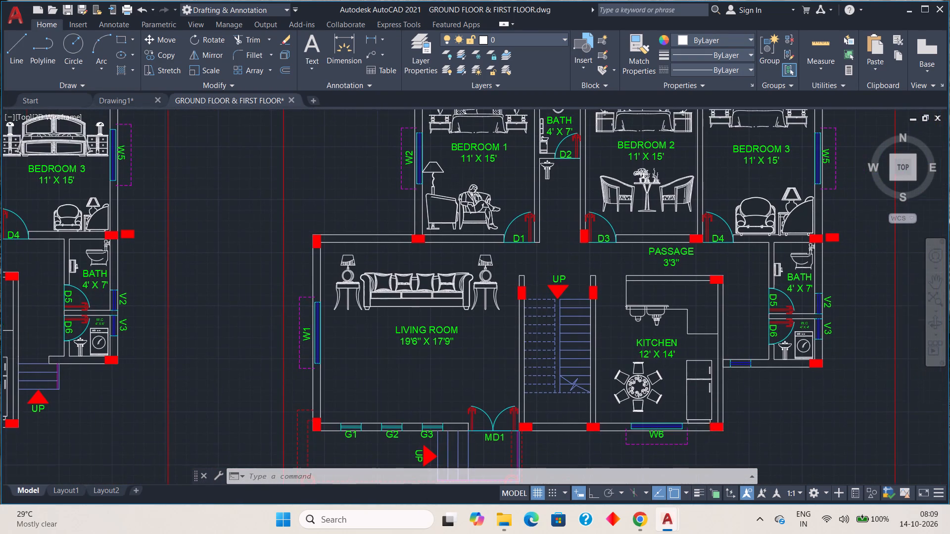
# Examine the first floor's three bedrooms, passage and baths, including furniture, labels, doors and windows, against the ground floor plan.
pyautogui.moveTo(716, 352); pyautogui.dragTo(700, 445, button='middle')
pyautogui.moveTo(694, 280); pyautogui.dragTo(653, 368, button='middle')
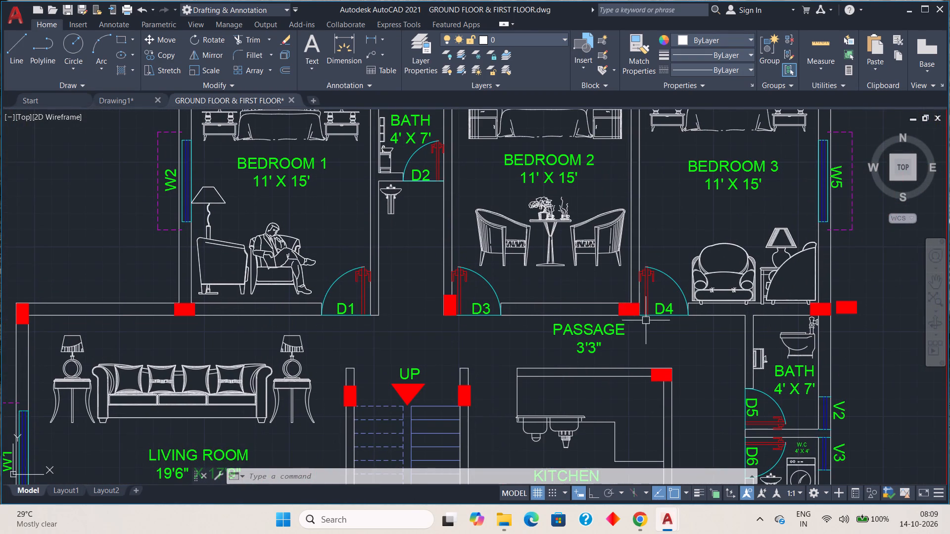
pyautogui.moveTo(575, 284); pyautogui.dragTo(691, 308, button='middle')
pyautogui.scroll(-1, 632, 254)
pyautogui.moveTo(634, 258); pyautogui.dragTo(697, 275, button='middle')
pyautogui.moveTo(592, 250); pyautogui.dragTo(620, 293, button='middle')
pyautogui.scroll(1, 600, 288)
pyautogui.scroll(-1, 595, 306)
pyautogui.moveTo(662, 234); pyautogui.dragTo(707, 196, button='middle')
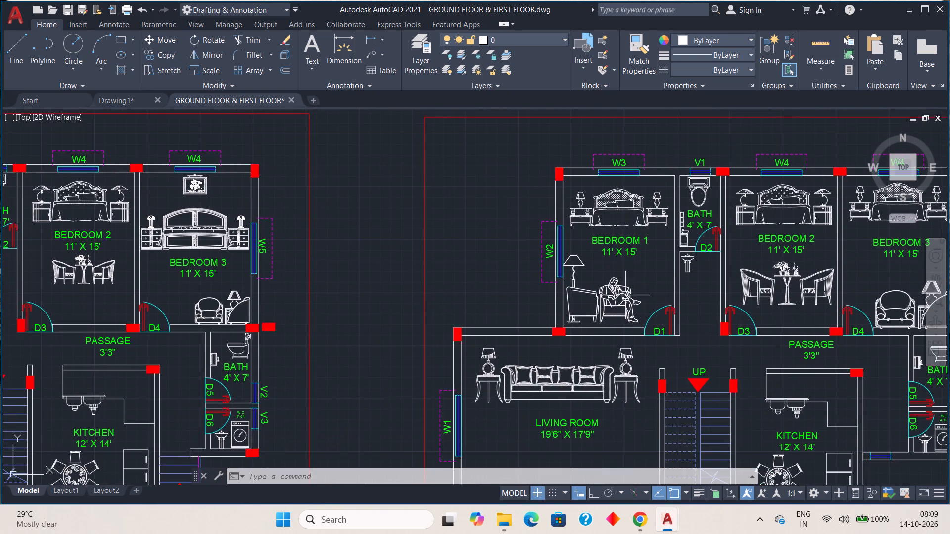
pyautogui.moveTo(608, 323); pyautogui.dragTo(645, 196, button='middle')
pyautogui.scroll(-1, 646, 200)
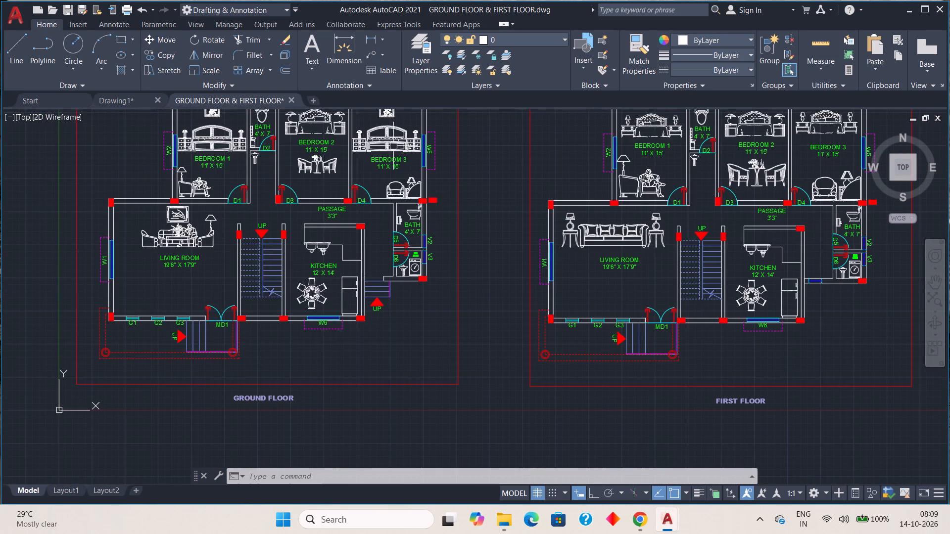
# Close the GROUND FLOOR & FIRST FLOOR drawing.
pyautogui.click(294, 97)
pyautogui.click(503, 281)
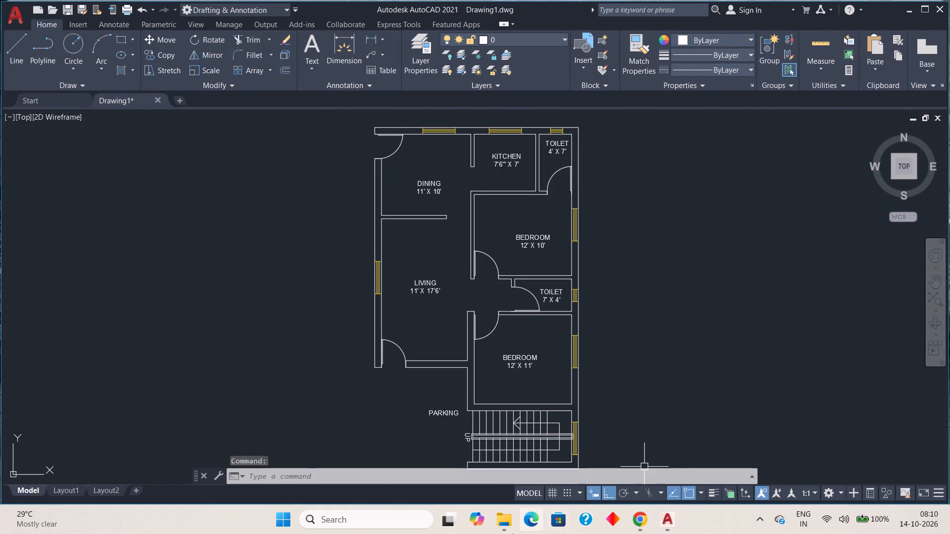
# Switch to File Explorer and open the FRONT ELEVATION drawing from the ground floor & first floor project folder.
pyautogui.click(502, 515)
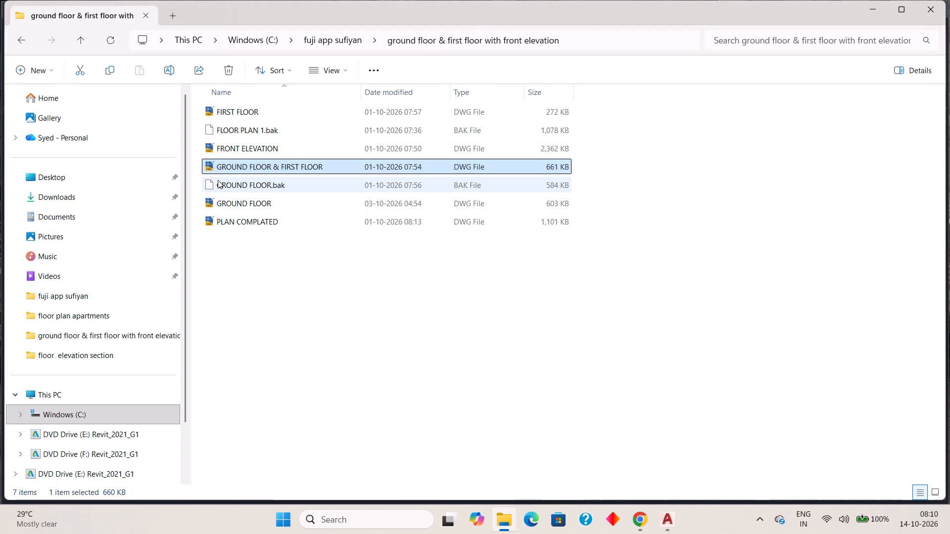
pyautogui.doubleClick(235, 147)
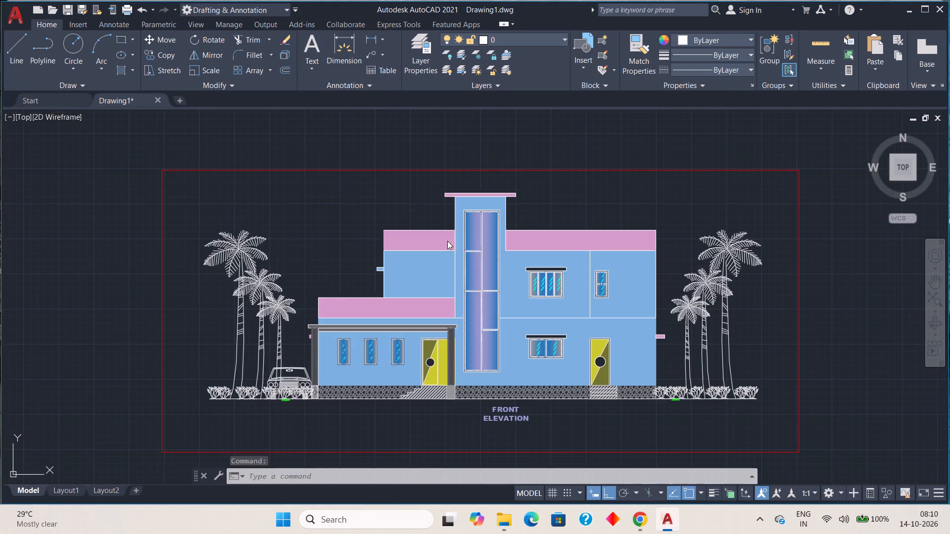
# Examine the front elevation's overall composition, upper-floor windows and the central glazed tower with its projecting roof slab.
pyautogui.scroll(-1, 560, 284)
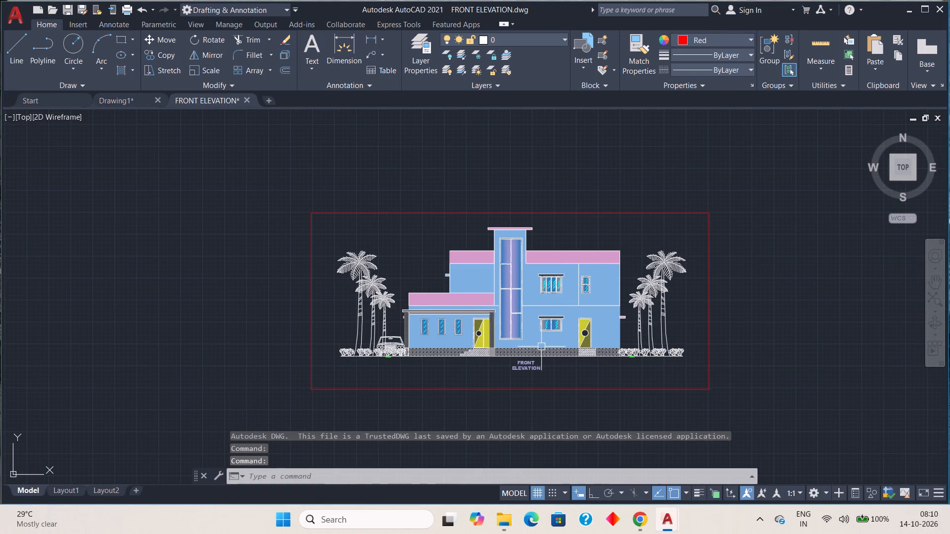
pyautogui.moveTo(538, 344); pyautogui.dragTo(531, 318, button='middle')
pyautogui.scroll(2, 517, 271)
pyautogui.scroll(-1, 517, 271)
pyautogui.moveTo(517, 276); pyautogui.dragTo(518, 288, button='middle')
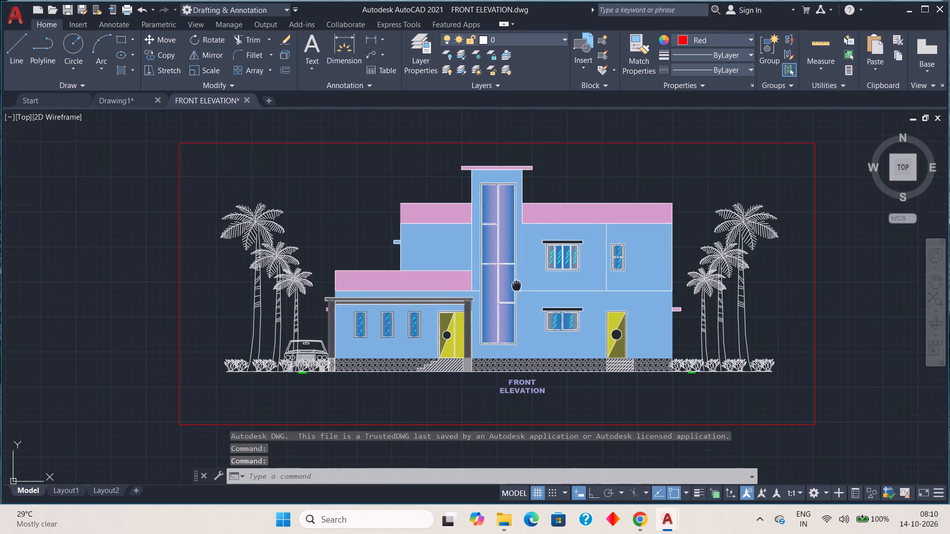
pyautogui.moveTo(518, 288); pyautogui.dragTo(524, 306, button='middle')
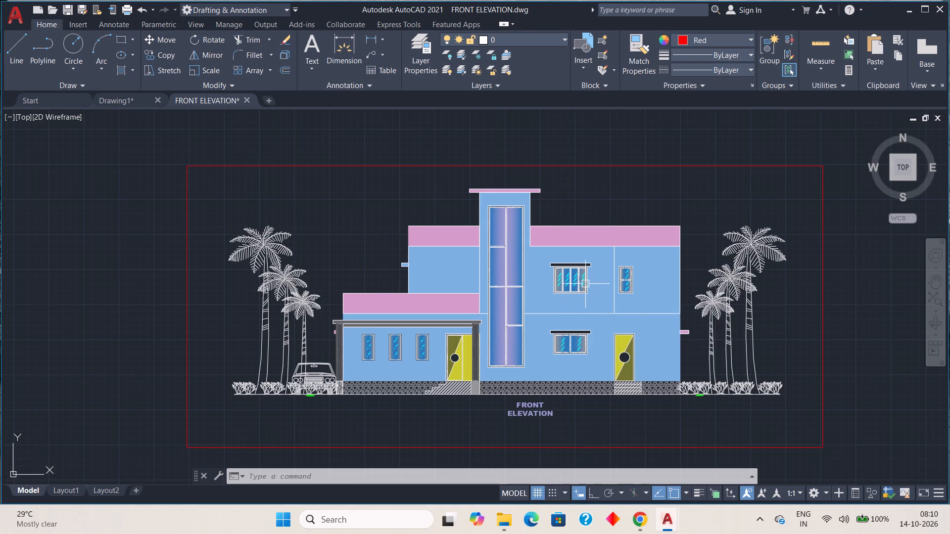
pyautogui.scroll(1, 585, 284)
pyautogui.scroll(-1, 585, 284)
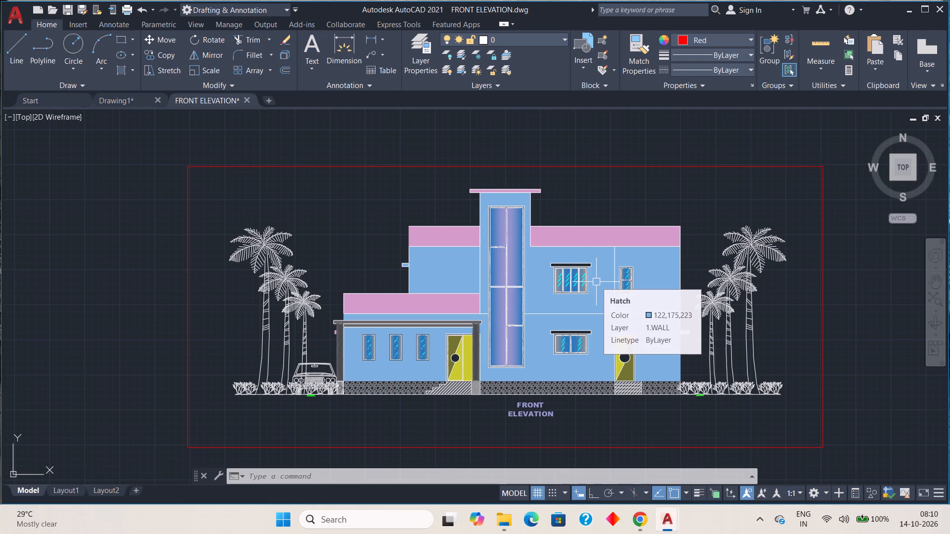
pyautogui.scroll(3, 499, 182)
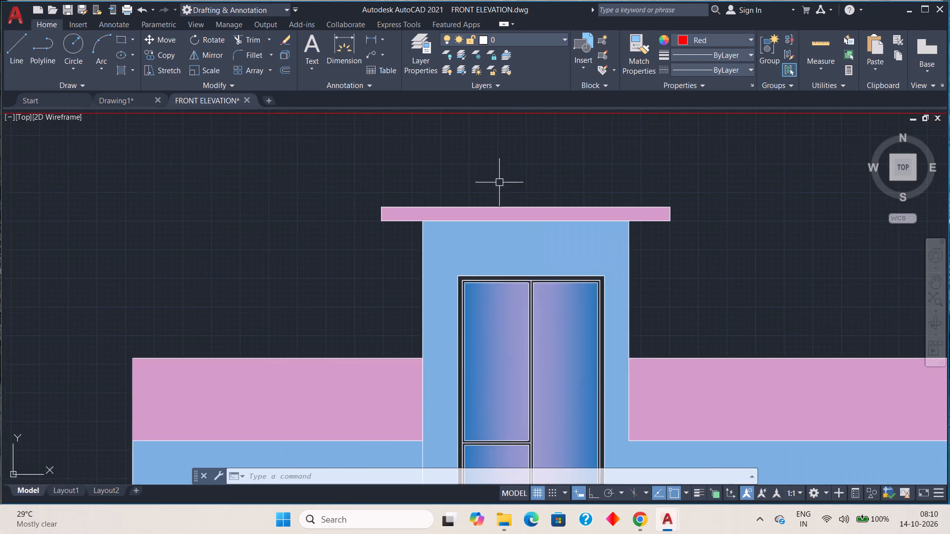
pyautogui.scroll(1, 499, 182)
pyautogui.scroll(-3, 502, 190)
pyautogui.scroll(-1, 515, 257)
pyautogui.moveTo(570, 357); pyautogui.dragTo(567, 329, button='middle')
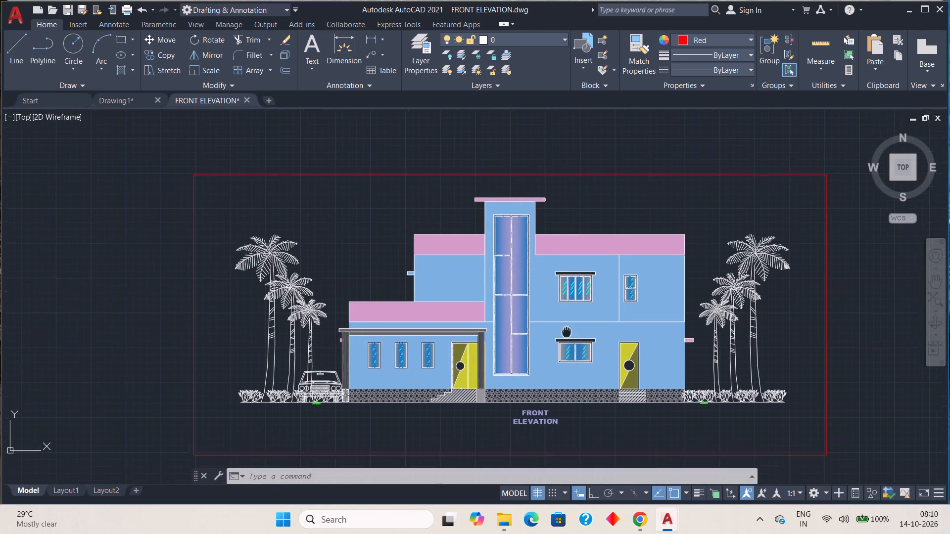
# Examine the elevation's ground level, including the car, plants, stone plinth, porch, steps, doors, windows and title.
pyautogui.moveTo(567, 329); pyautogui.dragTo(593, 270, button='middle')
pyautogui.scroll(4, 340, 337)
pyautogui.scroll(-1, 343, 323)
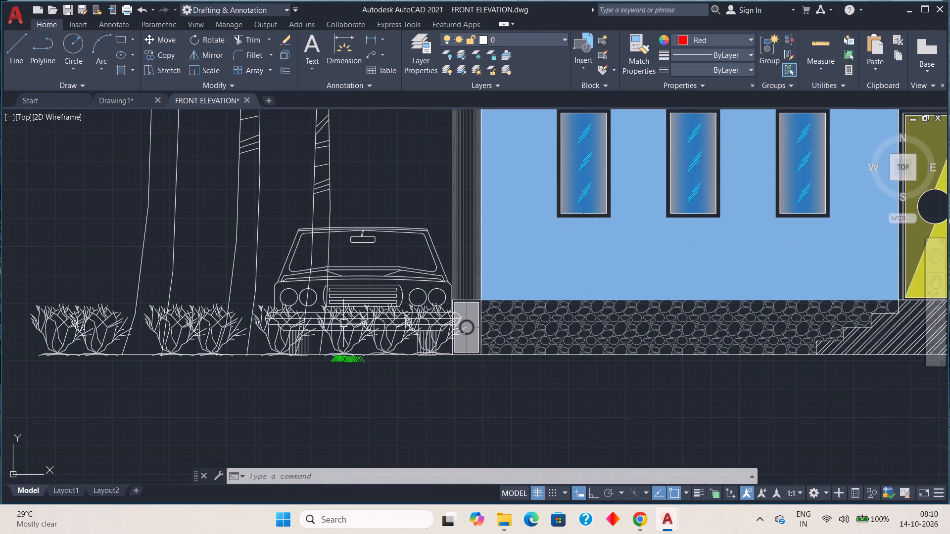
pyautogui.scroll(-2, 380, 357)
pyautogui.moveTo(520, 366); pyautogui.dragTo(267, 384, button='middle')
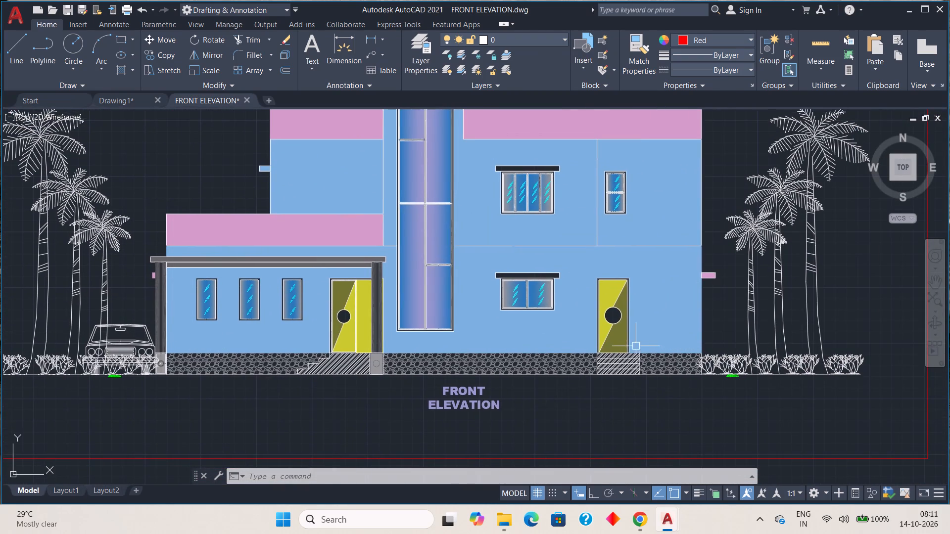
pyautogui.scroll(2, 661, 348)
pyautogui.scroll(-2, 760, 388)
pyautogui.scroll(1, 509, 432)
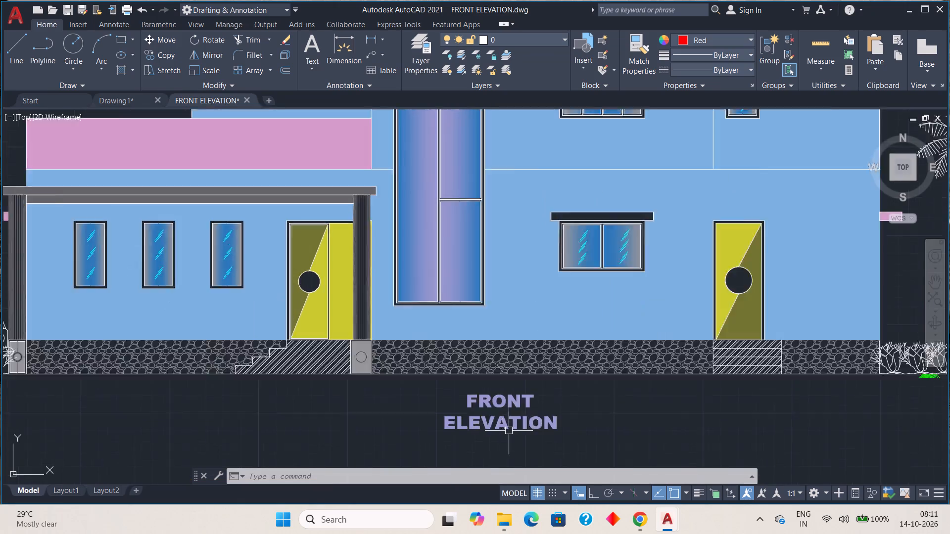
pyautogui.scroll(2, 509, 430)
pyautogui.scroll(-2, 508, 427)
pyautogui.moveTo(474, 389); pyautogui.dragTo(470, 433, button='middle')
pyautogui.scroll(-1, 466, 419)
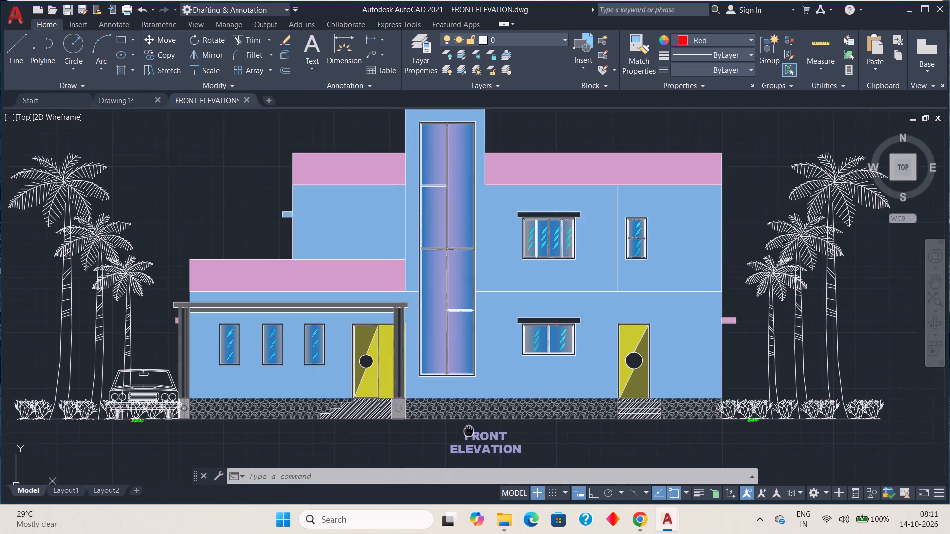
# Examine the whole front elevation again, covering the facade's colours, tower glazing, windows, doors, parapets and surrounding palm trees.
pyautogui.moveTo(470, 433); pyautogui.dragTo(475, 436, button='middle')
pyautogui.scroll(-1, 500, 398)
pyautogui.moveTo(496, 395); pyautogui.dragTo(530, 398, button='middle')
pyautogui.scroll(2, 528, 378)
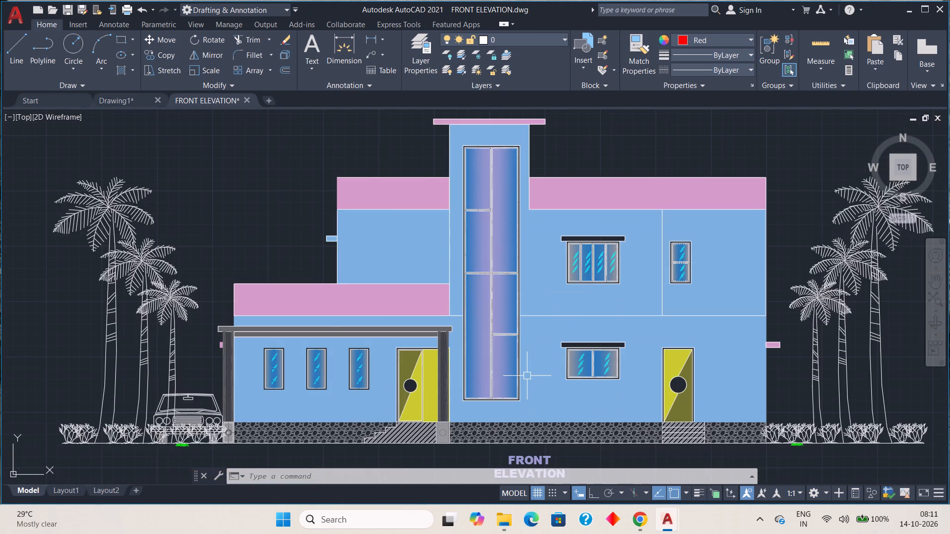
pyautogui.scroll(-2, 526, 375)
pyautogui.moveTo(526, 387); pyautogui.dragTo(542, 383, button='middle')
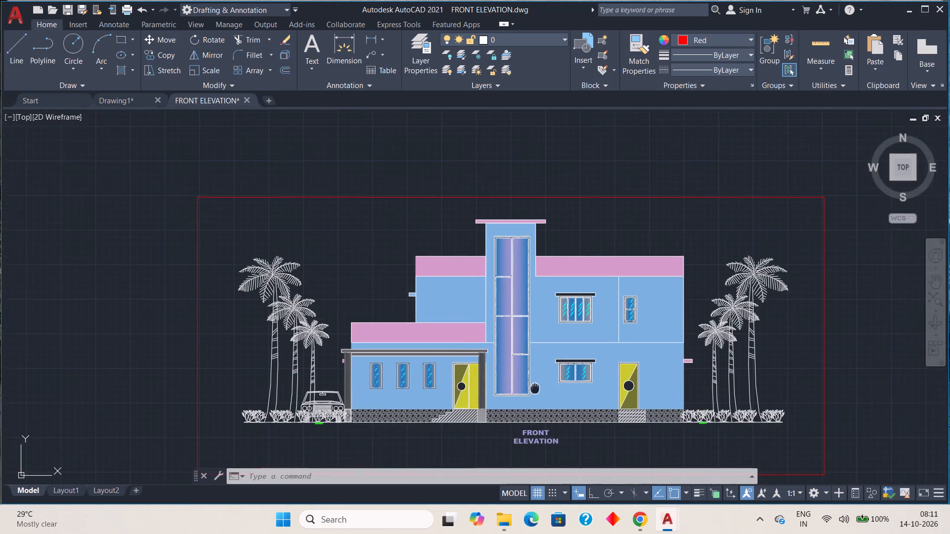
pyautogui.moveTo(542, 383); pyautogui.dragTo(552, 375, button='middle')
pyautogui.scroll(1, 551, 369)
pyautogui.scroll(-1, 550, 370)
pyautogui.scroll(1, 550, 370)
pyautogui.scroll(-1, 550, 370)
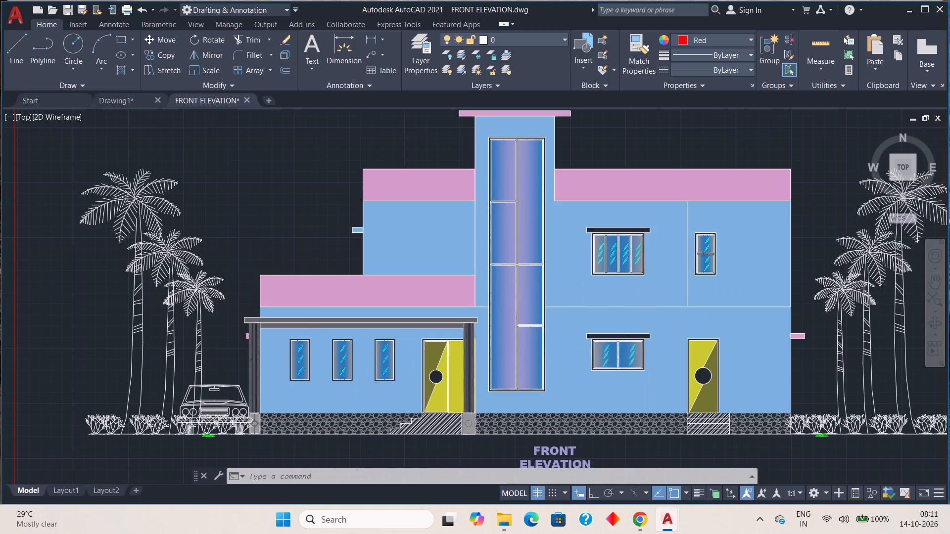
pyautogui.moveTo(540, 381); pyautogui.dragTo(523, 352, button='middle')
pyautogui.scroll(1, 522, 345)
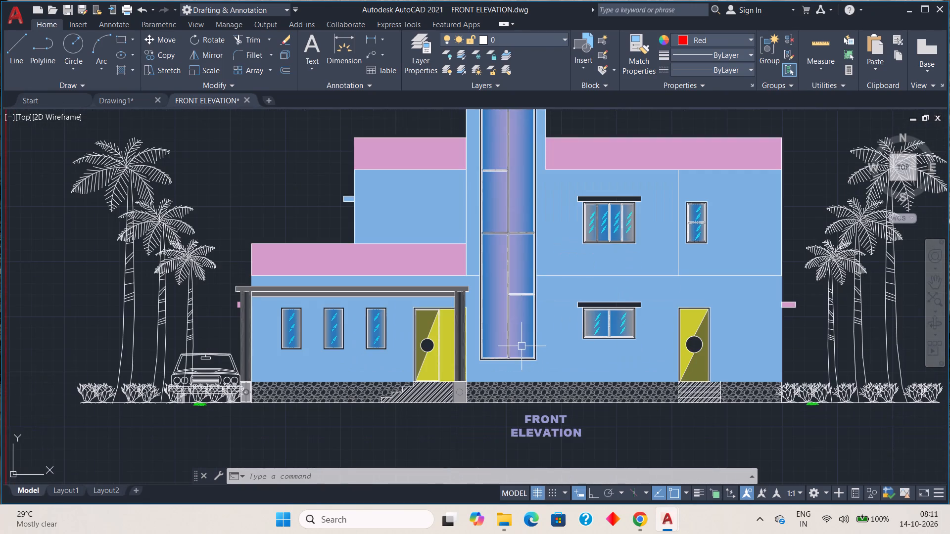
pyautogui.moveTo(522, 350); pyautogui.dragTo(524, 395, button='middle')
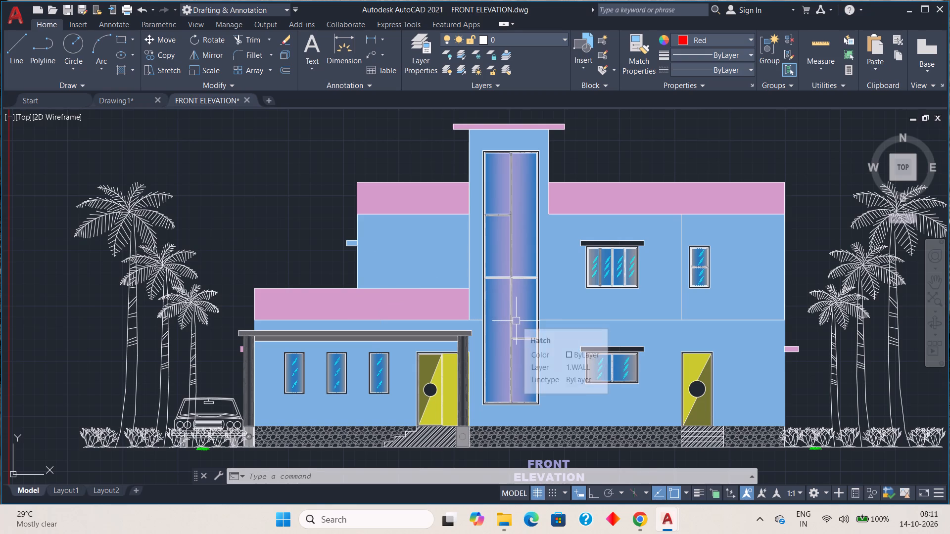
pyautogui.scroll(-1, 527, 242)
pyautogui.scroll(2, 522, 253)
pyautogui.scroll(-1, 520, 253)
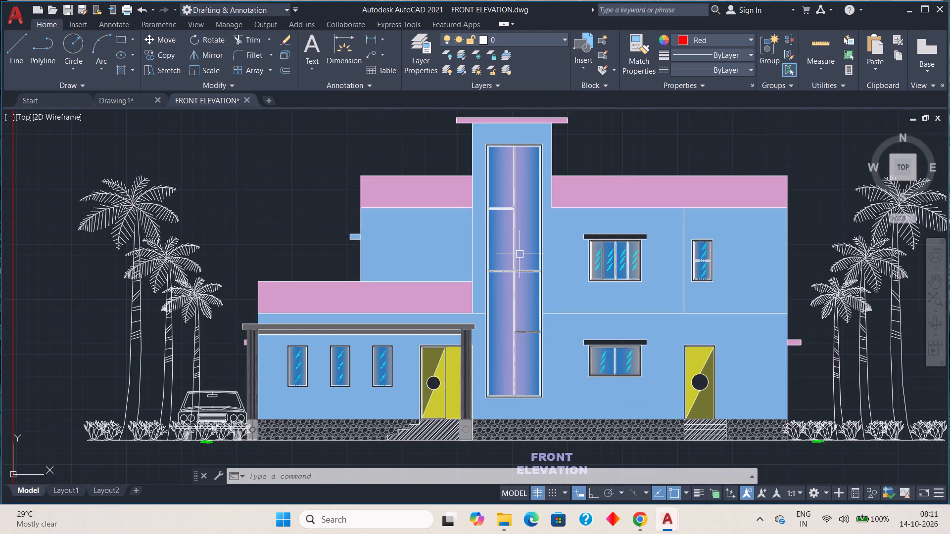
pyautogui.moveTo(519, 257); pyautogui.dragTo(519, 261, button='middle')
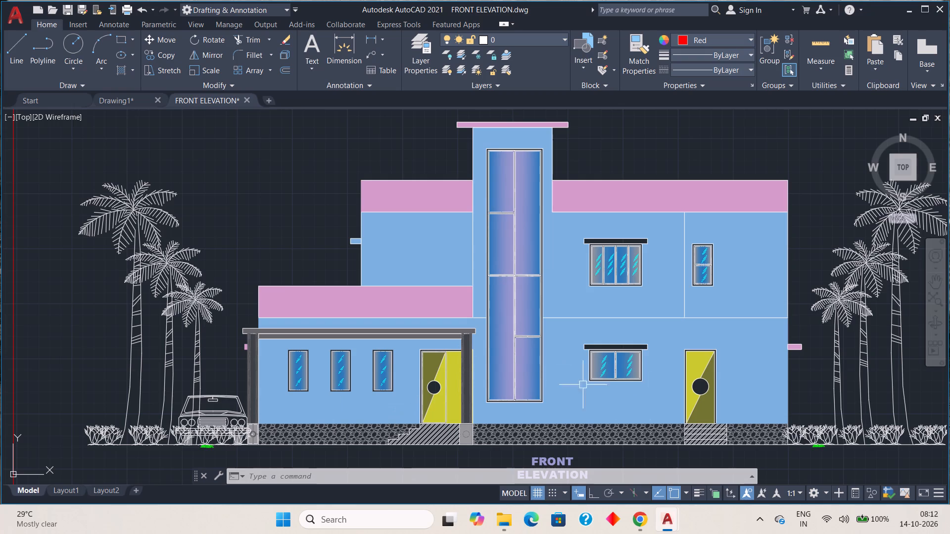
pyautogui.moveTo(537, 439); pyautogui.dragTo(673, 395, button='middle')
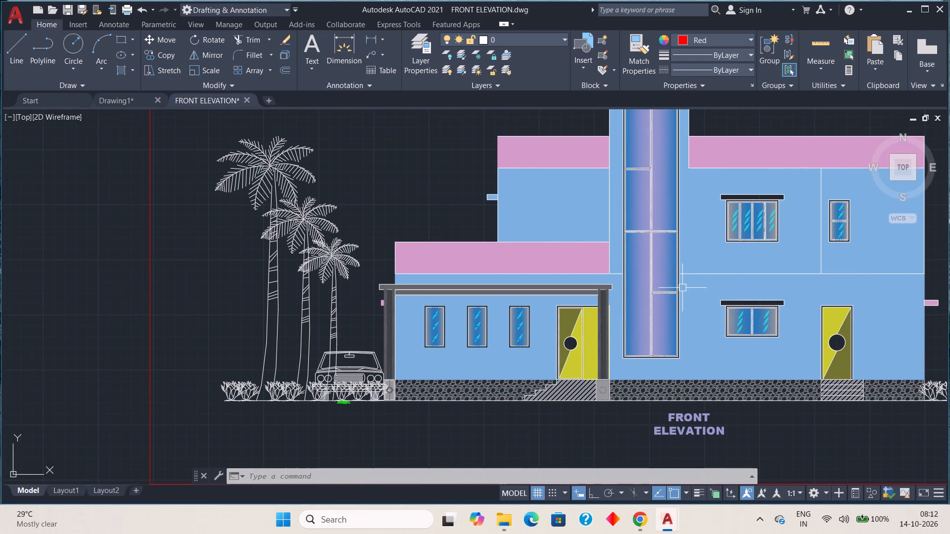
pyautogui.moveTo(755, 248); pyautogui.dragTo(702, 296, button='middle')
# Return to the Drawing1 floor plan and bring the whole plan into view.
pyautogui.click(109, 97)
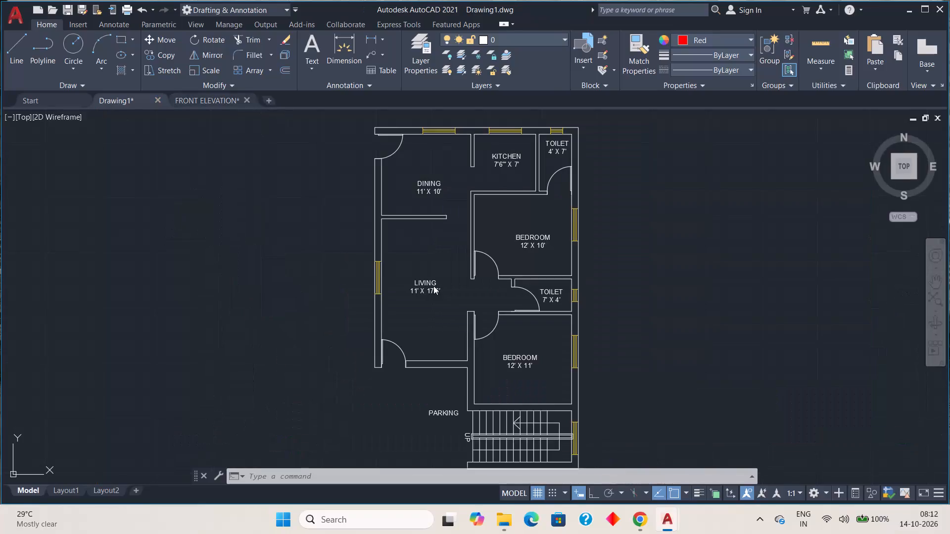
pyautogui.scroll(-1, 664, 282)
pyautogui.moveTo(663, 294); pyautogui.dragTo(655, 307, button='middle')
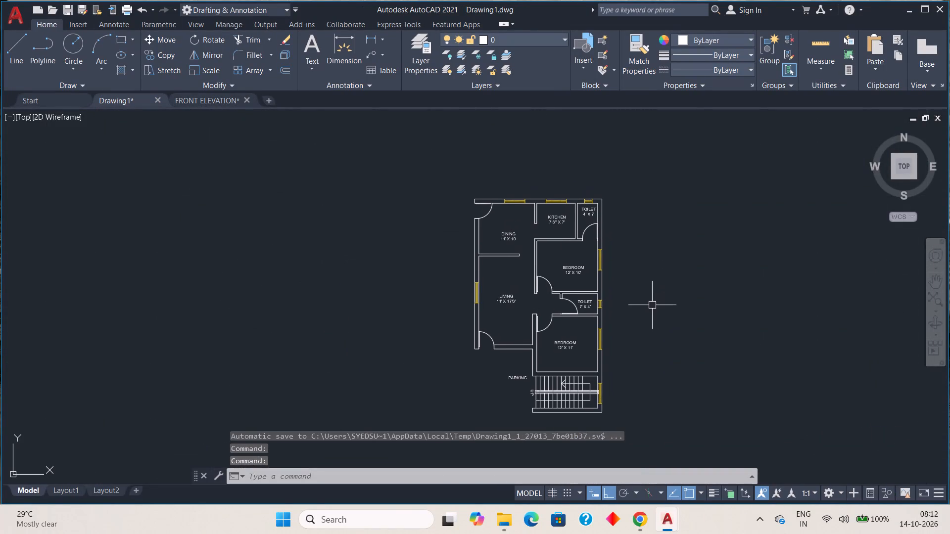
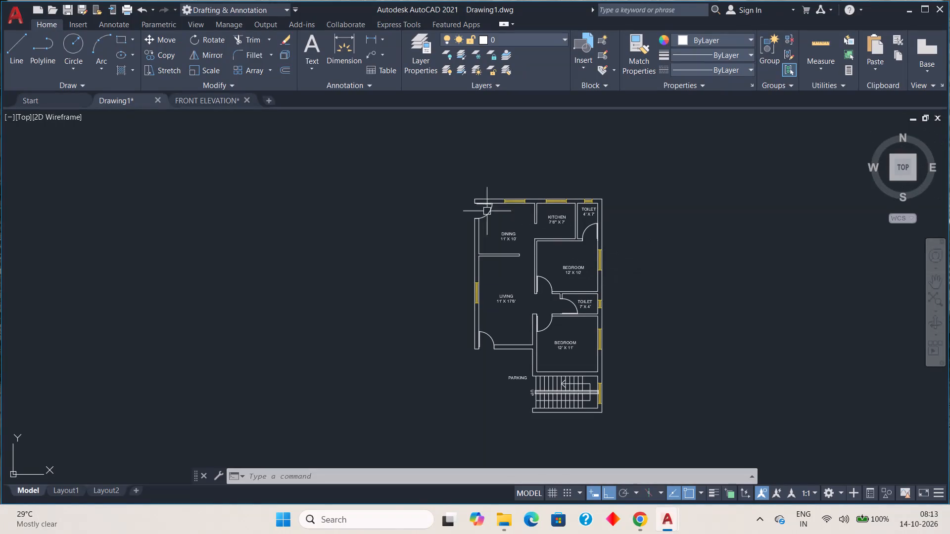
# Copy the whole labelled floor plan twice horizontally to its east, about 38' and 75' from the original's upper-left wall corner.
pyautogui.click(452, 167)
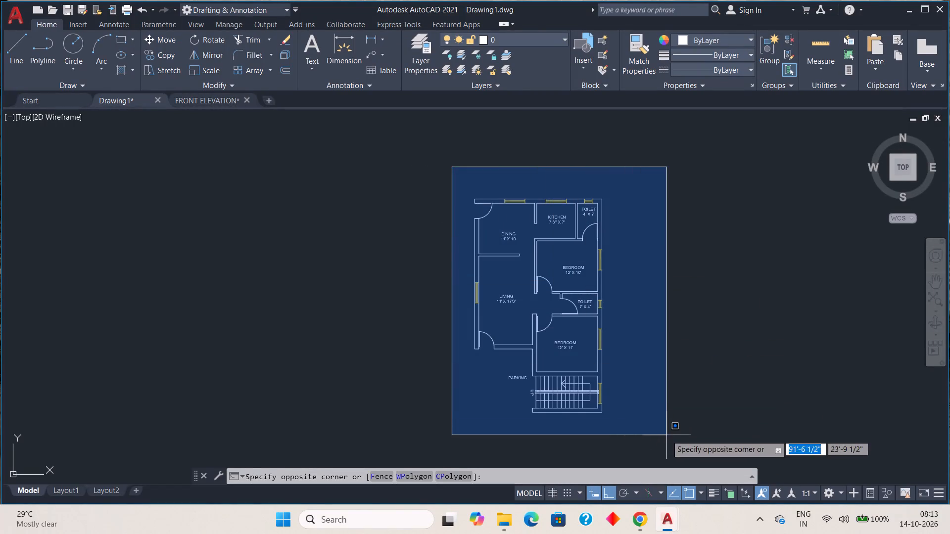
pyautogui.click(666, 435)
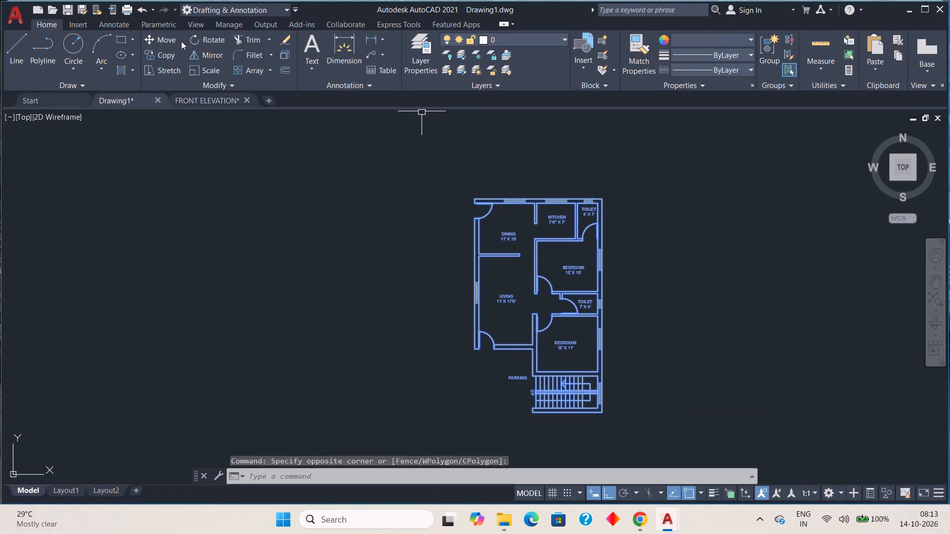
pyautogui.click(169, 55)
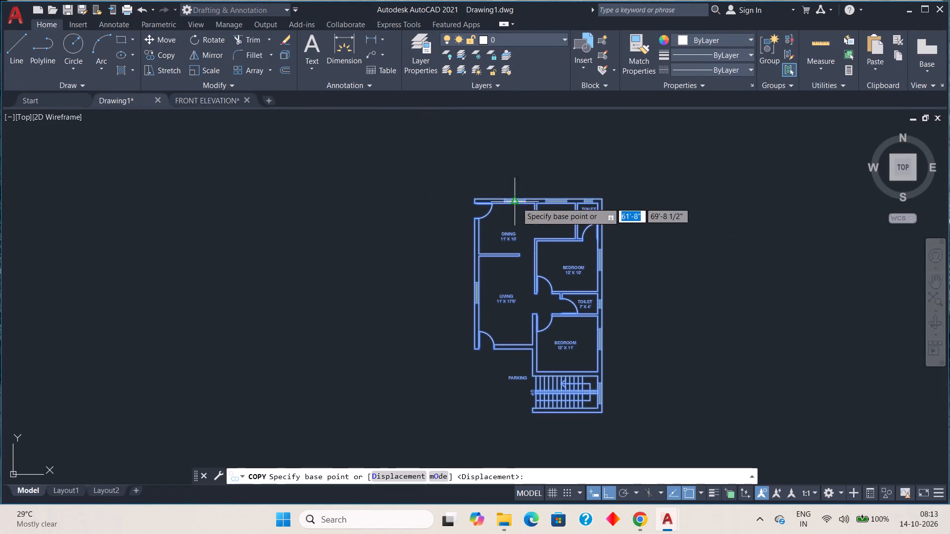
pyautogui.scroll(3, 486, 199)
pyautogui.click(445, 197)
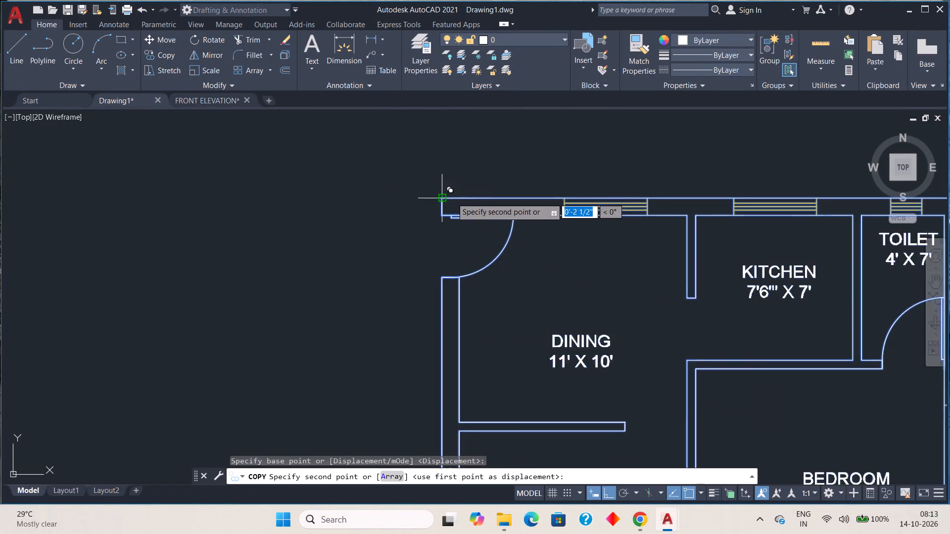
pyautogui.scroll(-3, 609, 199)
pyautogui.moveTo(621, 203); pyautogui.dragTo(347, 174, button='middle')
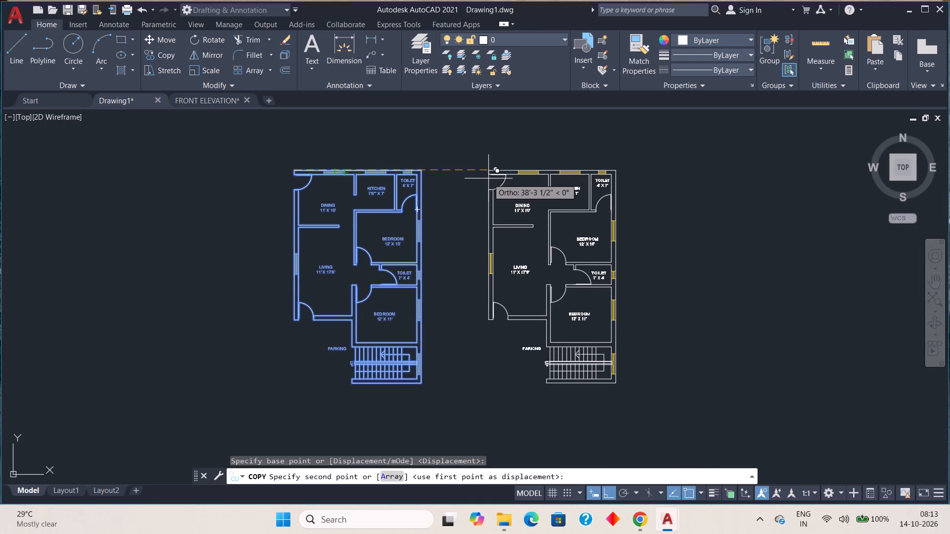
pyautogui.click(488, 179)
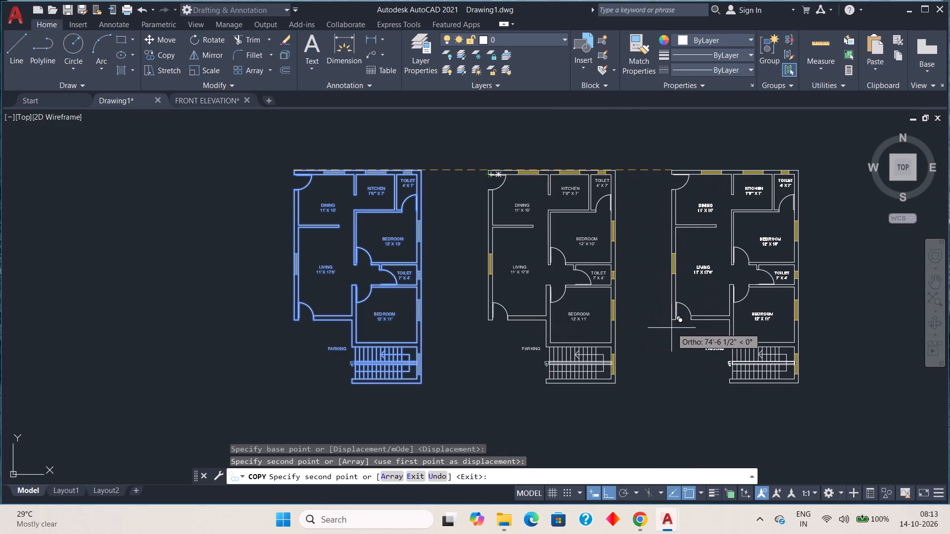
pyautogui.click(674, 329)
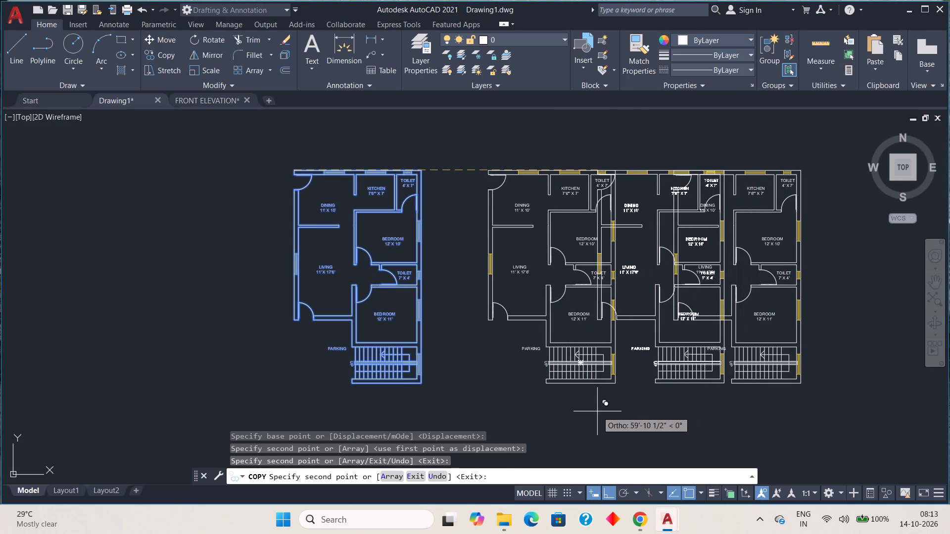
pyautogui.press('Escape')
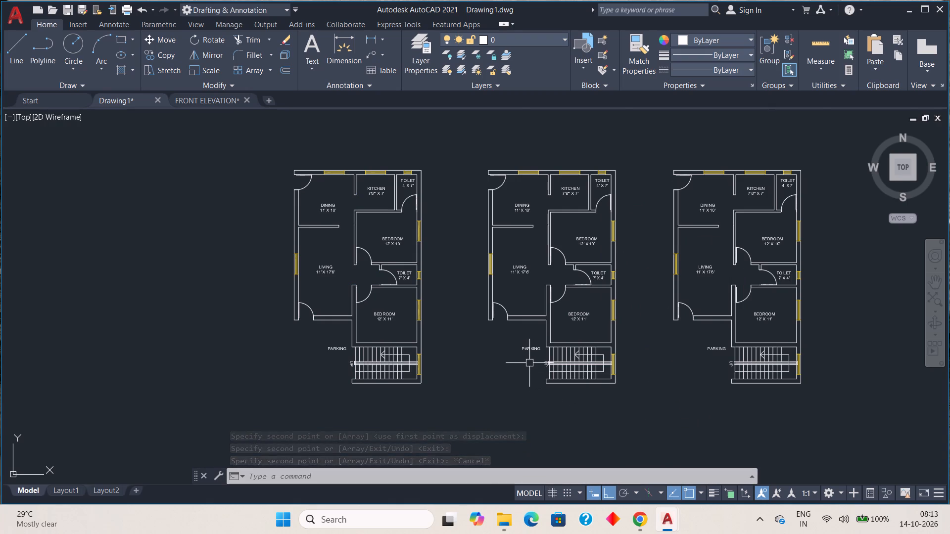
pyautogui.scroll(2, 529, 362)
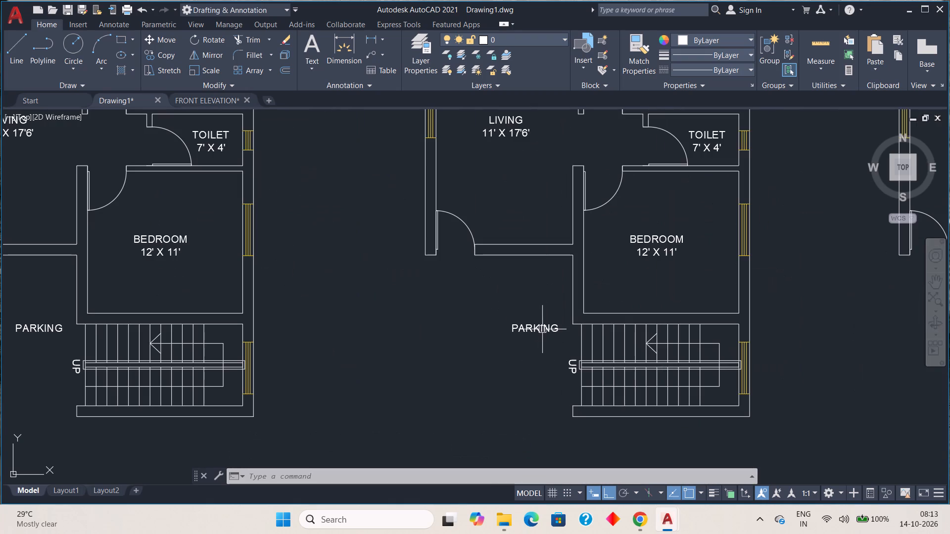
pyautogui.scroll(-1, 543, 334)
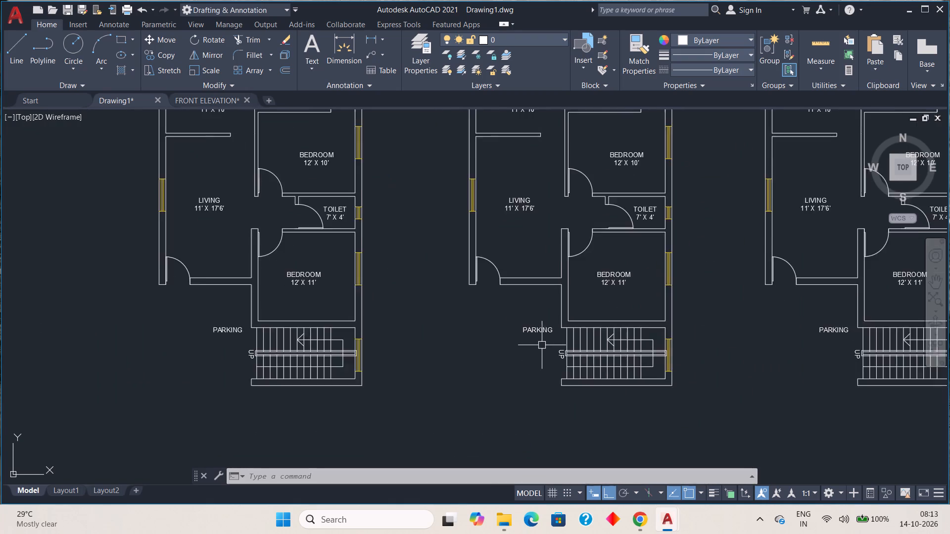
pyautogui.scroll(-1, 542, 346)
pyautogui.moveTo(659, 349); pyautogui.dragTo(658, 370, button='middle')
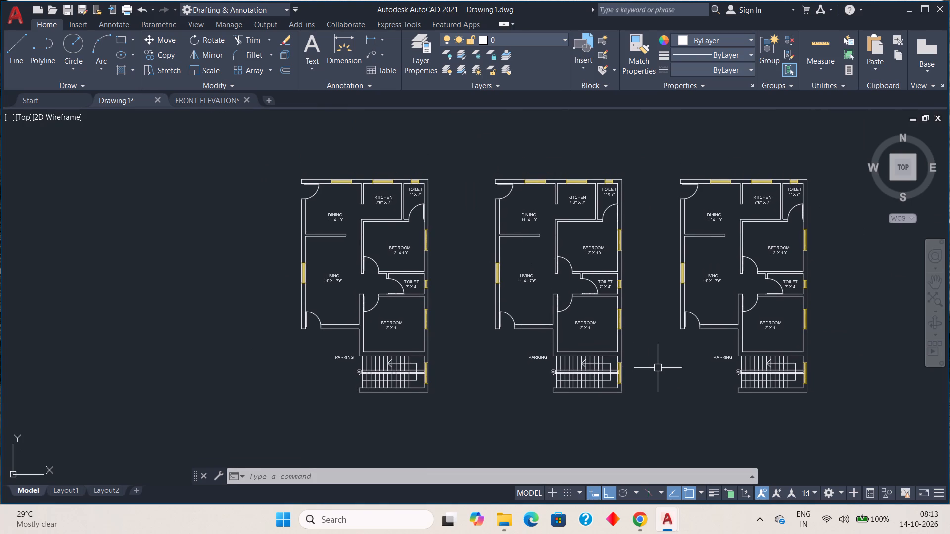
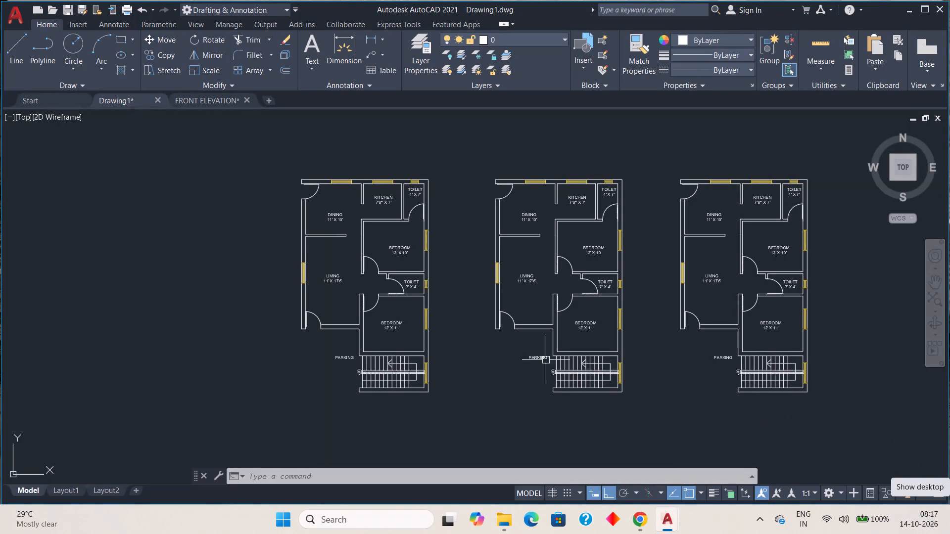
# Delete the PARKING labels from the middle and easternmost floor plan copies.
pyautogui.click(532, 356)
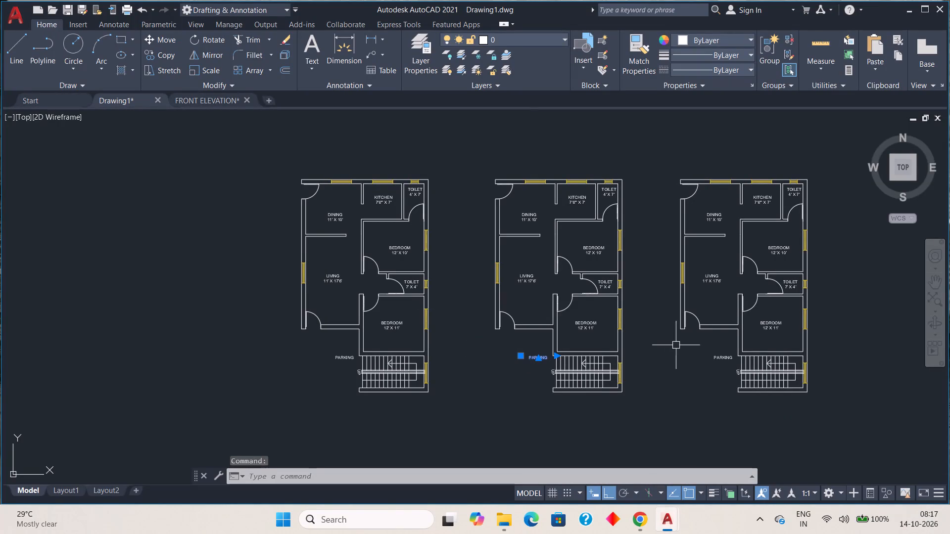
pyautogui.click(723, 357)
pyautogui.press('Delete')
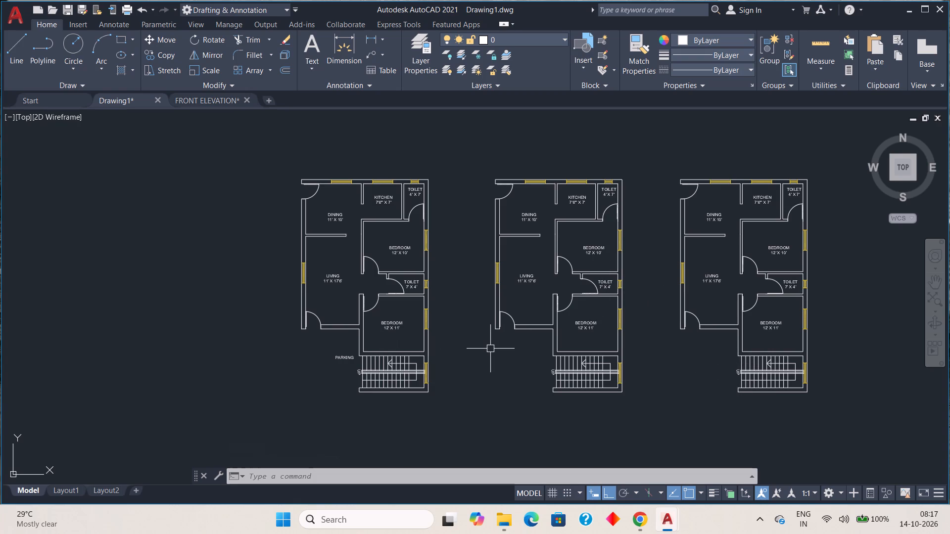
# Copy the original plan's PARKING label horizontally to the two plan copies, about 35'-3" and 73'-3" to the east.
pyautogui.moveTo(490, 349); pyautogui.dragTo(488, 308, button='middle')
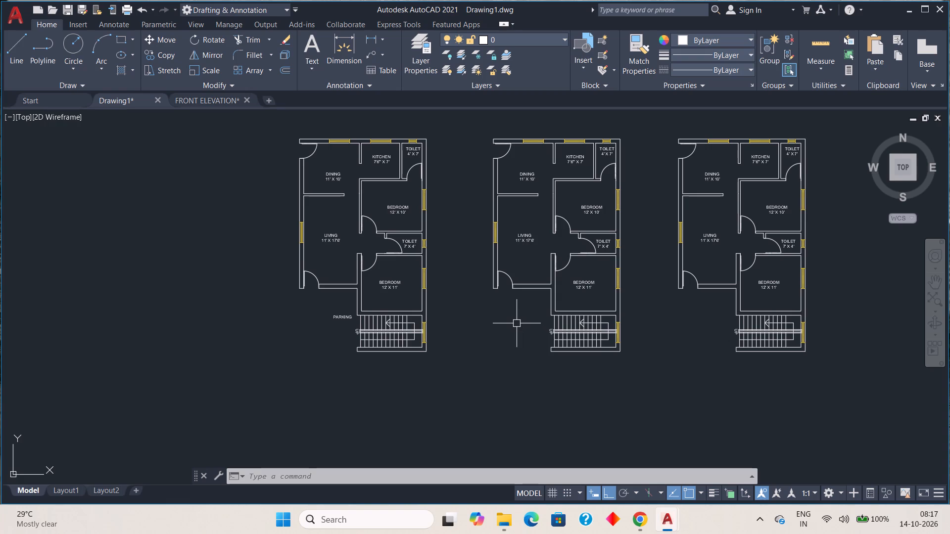
pyautogui.click(337, 317)
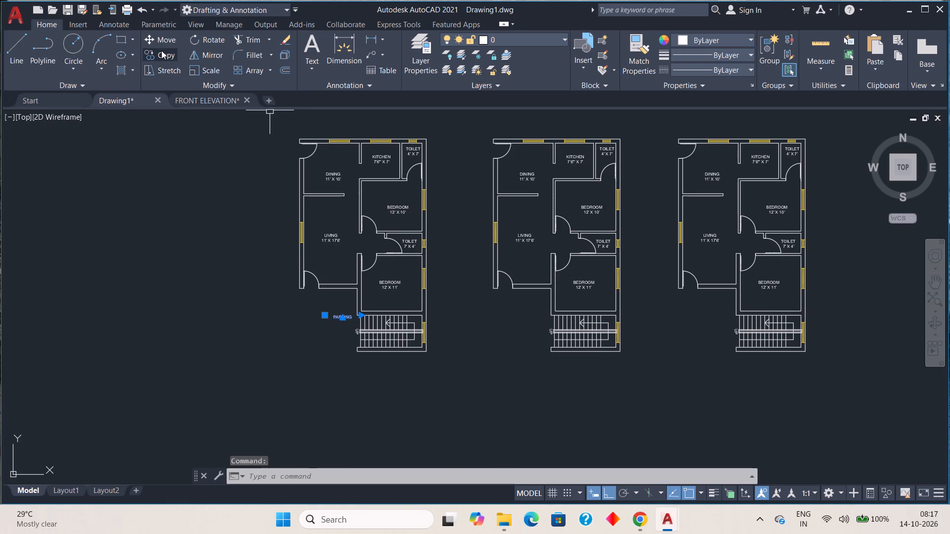
pyautogui.click(161, 50)
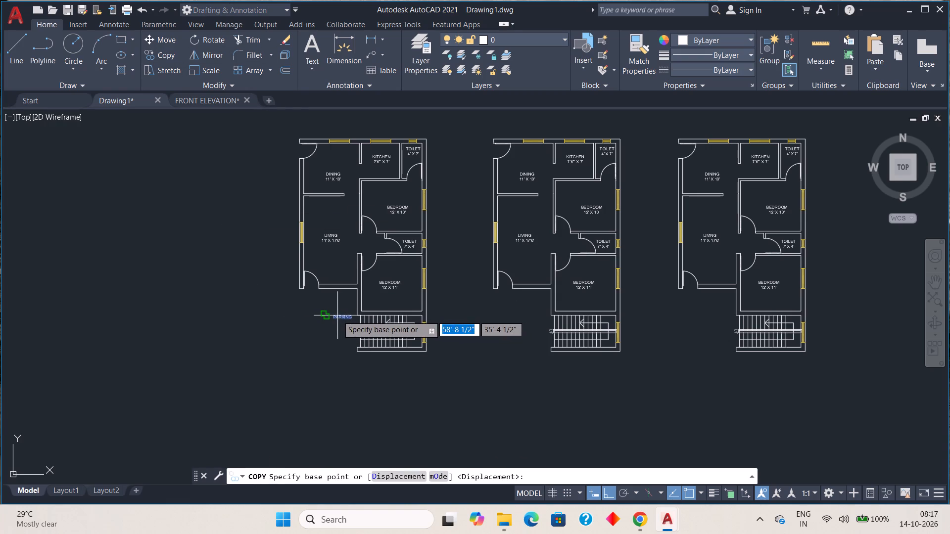
pyautogui.click(337, 315)
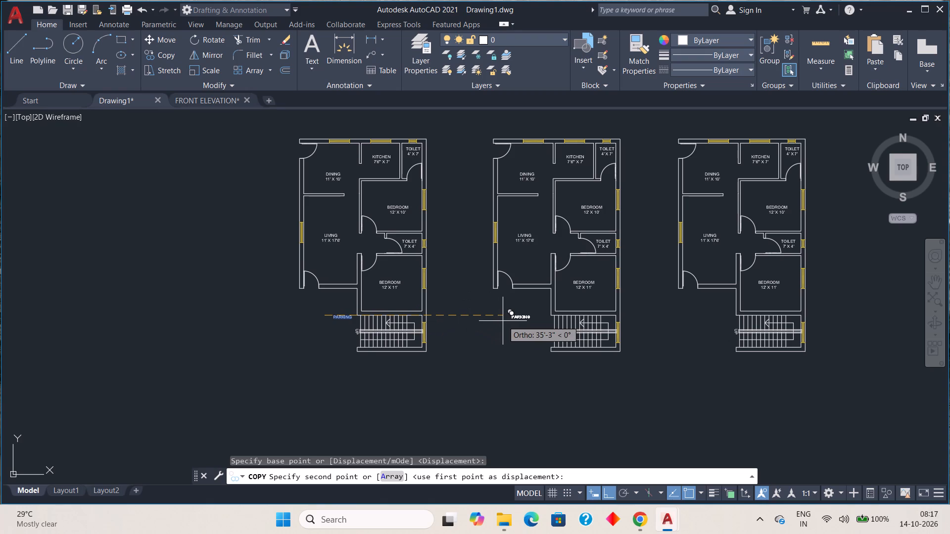
pyautogui.click(504, 321)
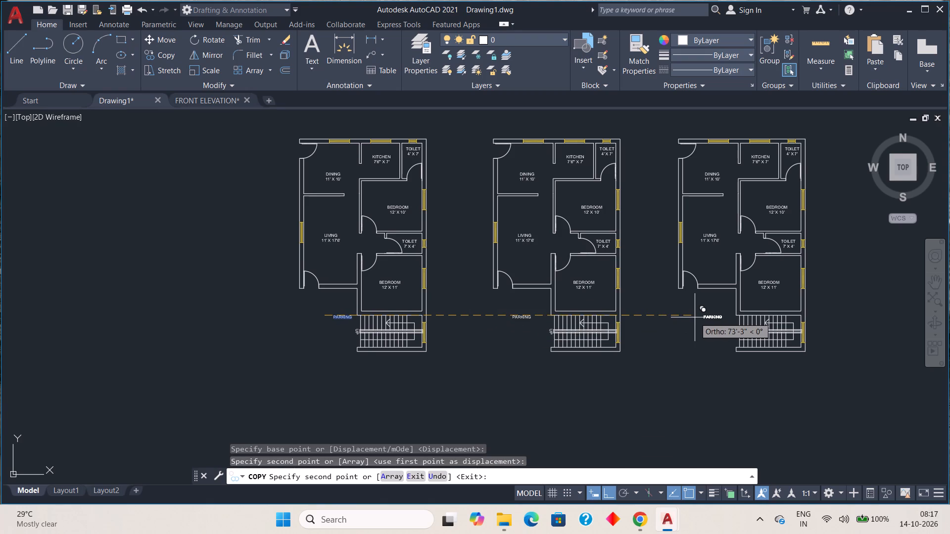
pyautogui.click(695, 317)
pyautogui.press('Escape')
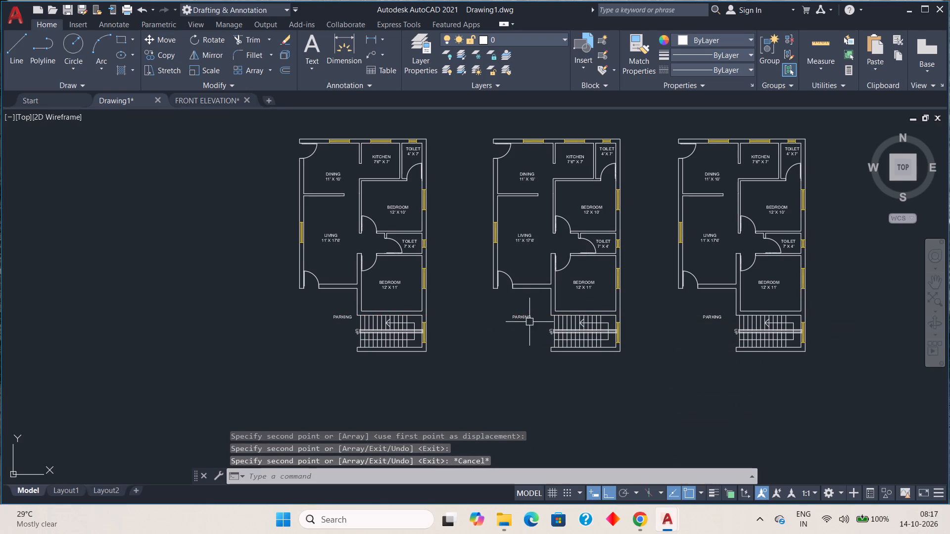
# Change the PARKING label beside the middle plan's staircase to F.B.
pyautogui.doubleClick(526, 315)
pyautogui.click(536, 317)
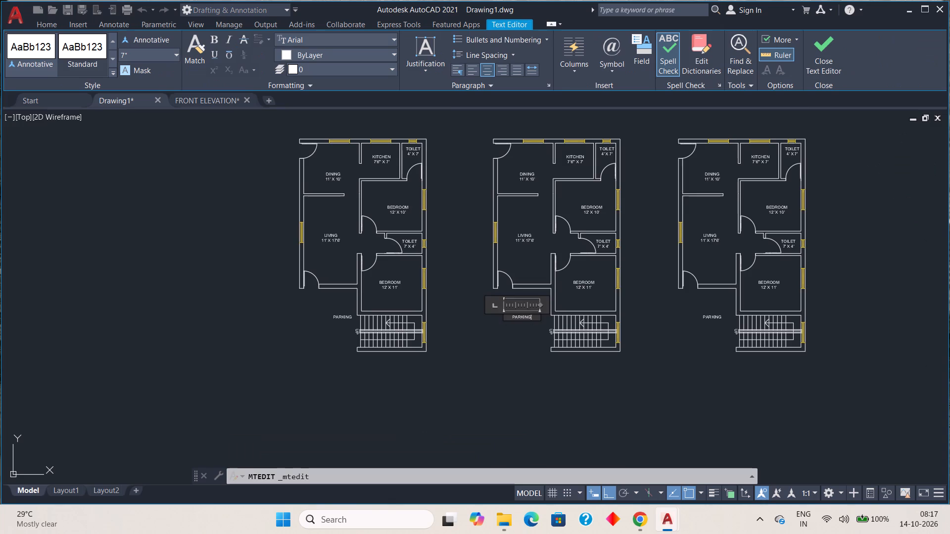
pyautogui.scroll(4, 528, 316)
pyautogui.press('BackSpace')
pyautogui.press('BackSpace')
pyautogui.press('BackSpace')
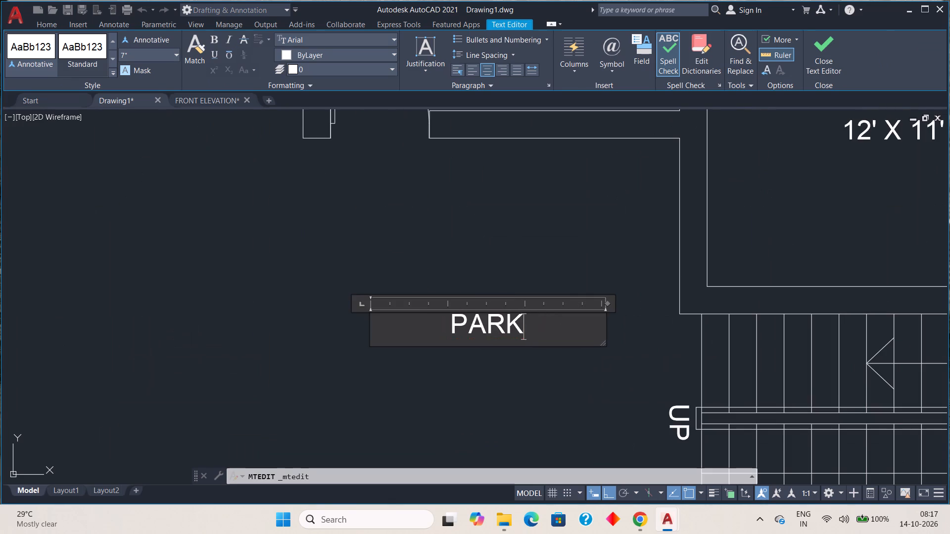
pyautogui.press('BackSpace')
pyautogui.press('BackSpace')
pyautogui.press('BackSpace')
pyautogui.press('BackSpace')
pyautogui.write('F,')
pyautogui.press('b')
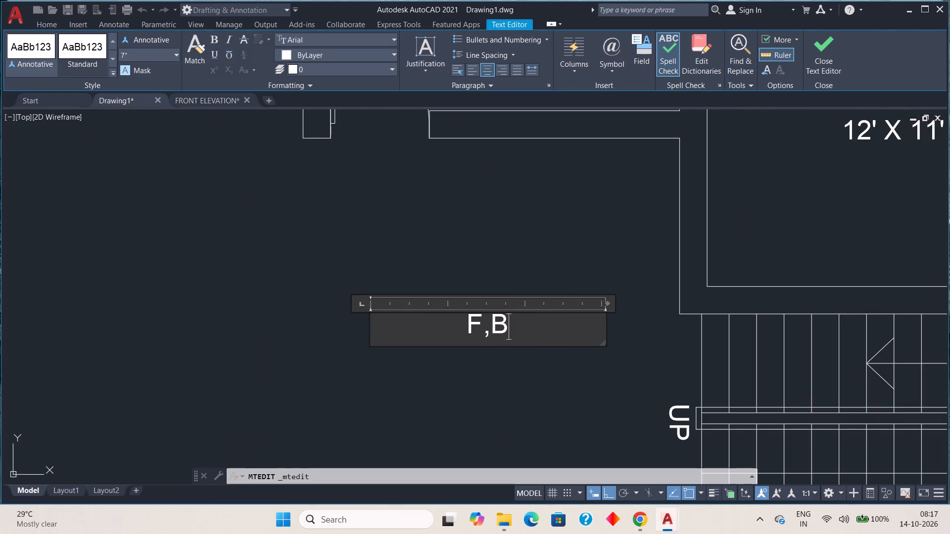
pyautogui.press('BackSpace')
pyautogui.press('BackSpace')
pyautogui.write('.B')
pyautogui.moveTo(440, 395); pyautogui.dragTo(440, 399)
# Change the PARKING label beside the easternmost plan's staircase to F.B.
pyautogui.scroll(-2, 511, 356)
pyautogui.moveTo(554, 365); pyautogui.dragTo(329, 356, button='middle')
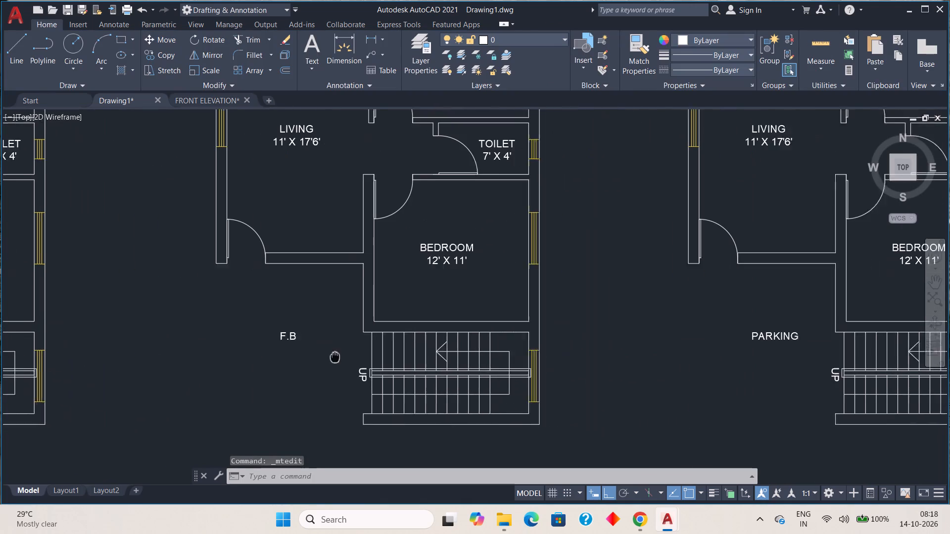
pyautogui.moveTo(329, 356); pyautogui.dragTo(326, 356, button='middle')
pyautogui.moveTo(765, 364); pyautogui.dragTo(512, 365, button='middle')
pyautogui.scroll(2, 519, 353)
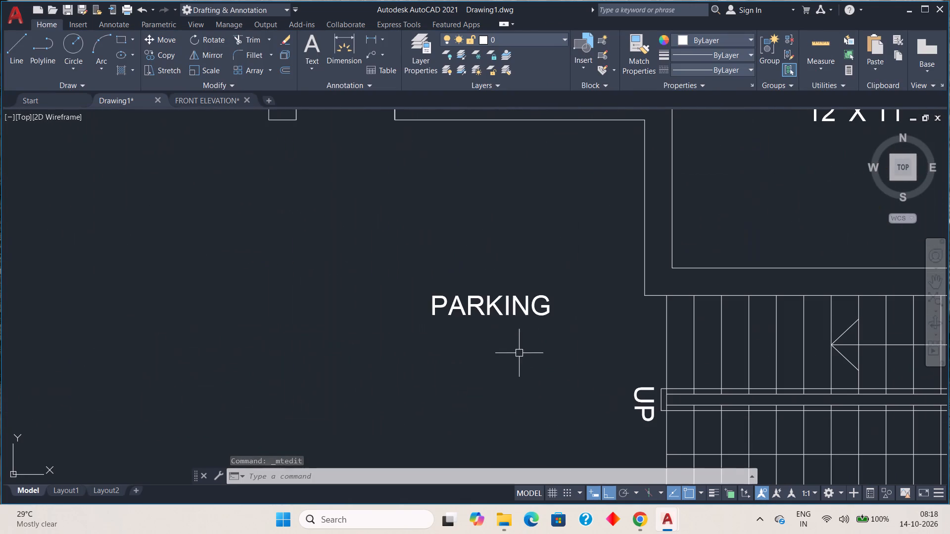
pyautogui.doubleClick(532, 315)
pyautogui.click(563, 311)
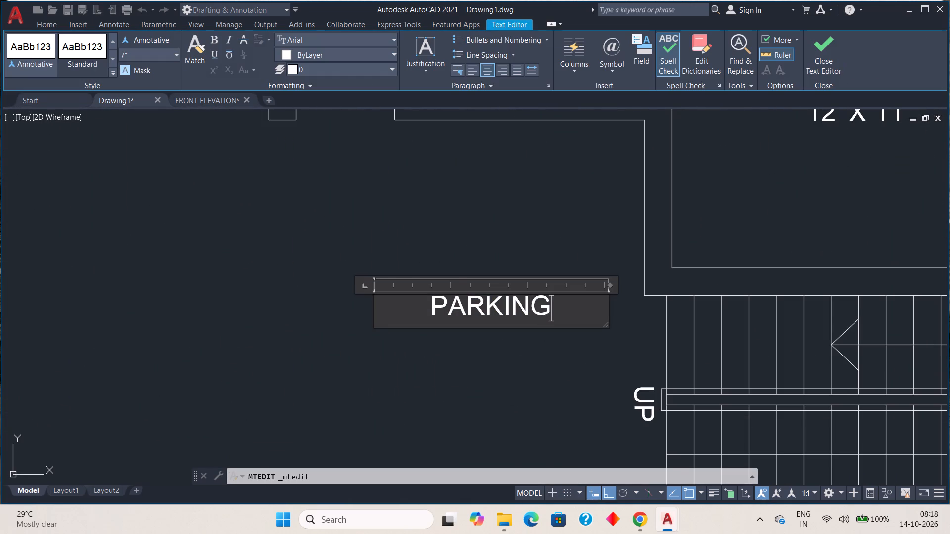
pyautogui.press('BackSpace')
pyautogui.press('BackSpace')
pyautogui.press('BackSpace')
pyautogui.press('BackSpace')
pyautogui.press('BackSpace')
pyautogui.press('BackSpace')
pyautogui.press('BackSpace')
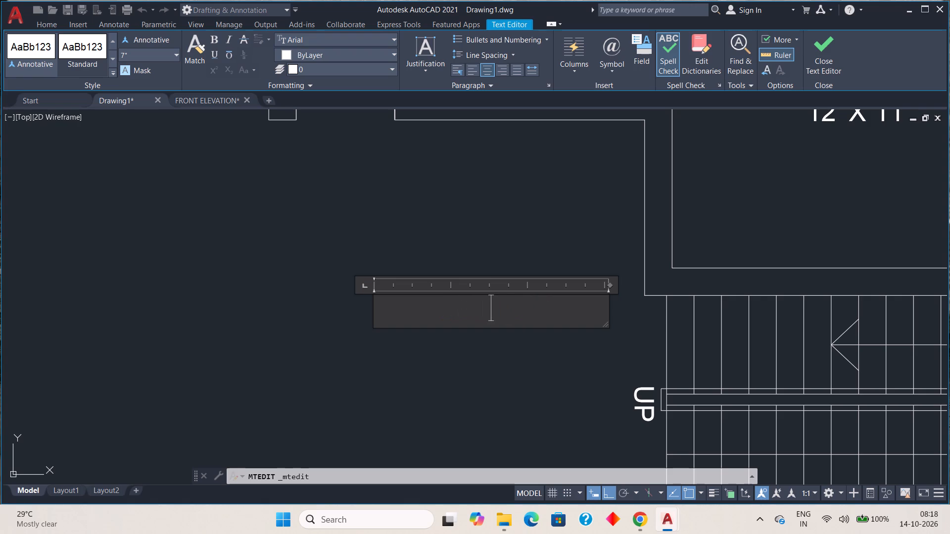
pyautogui.write('F.B')
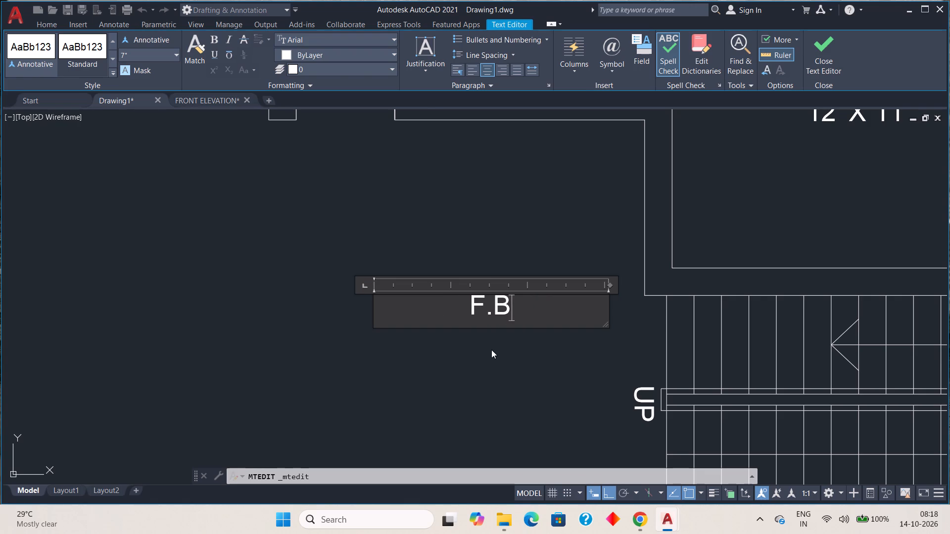
pyautogui.click(491, 350)
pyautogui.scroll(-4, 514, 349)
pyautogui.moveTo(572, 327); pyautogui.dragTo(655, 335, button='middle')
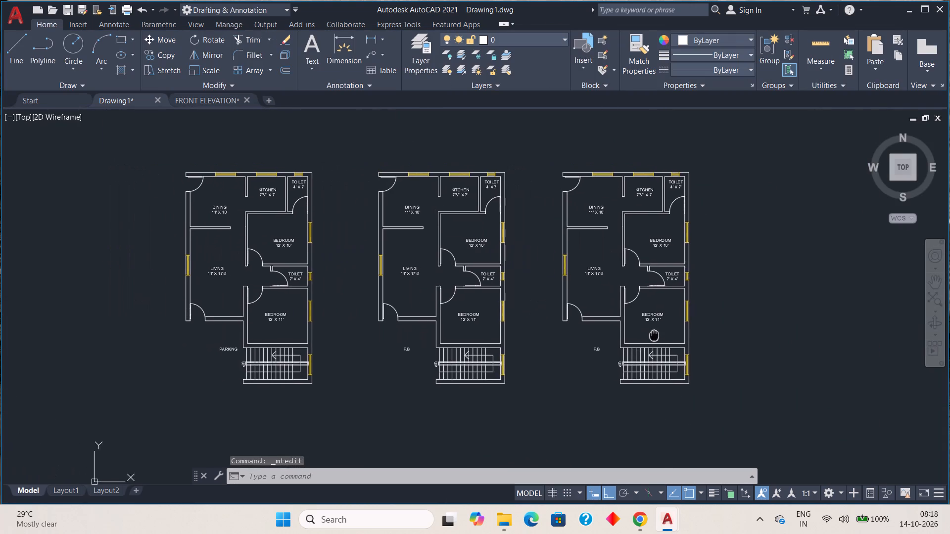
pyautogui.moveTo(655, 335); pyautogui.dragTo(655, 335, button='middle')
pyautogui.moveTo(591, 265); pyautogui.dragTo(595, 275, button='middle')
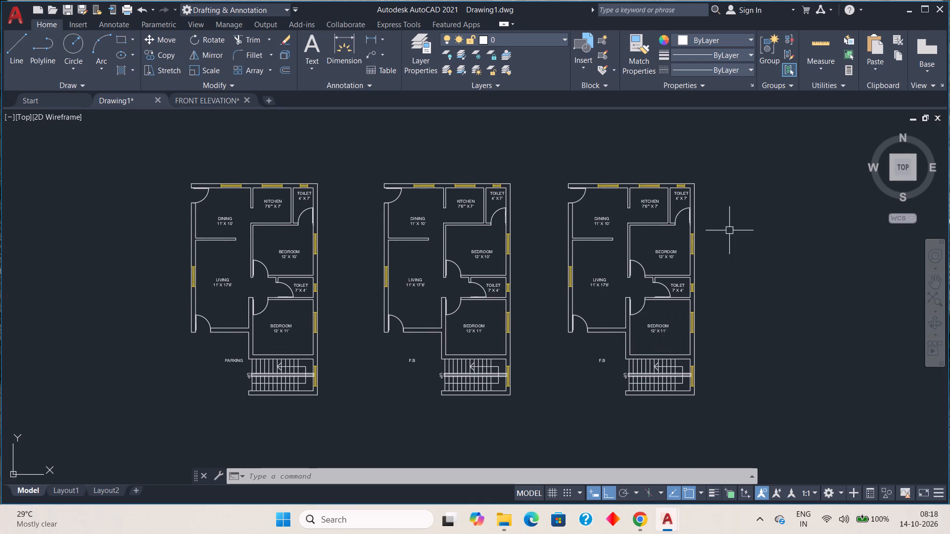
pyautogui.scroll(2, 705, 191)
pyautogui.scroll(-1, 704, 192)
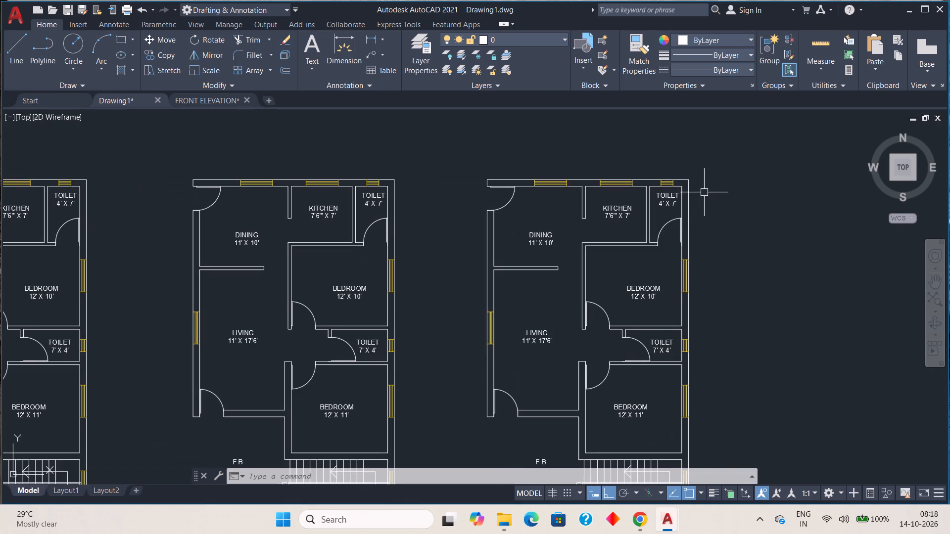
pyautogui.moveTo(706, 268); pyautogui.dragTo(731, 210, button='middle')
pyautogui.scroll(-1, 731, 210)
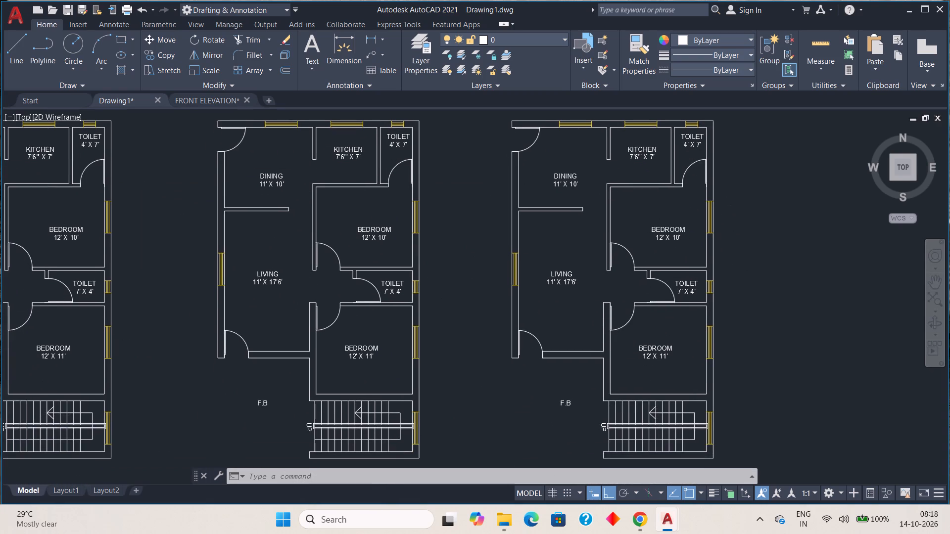
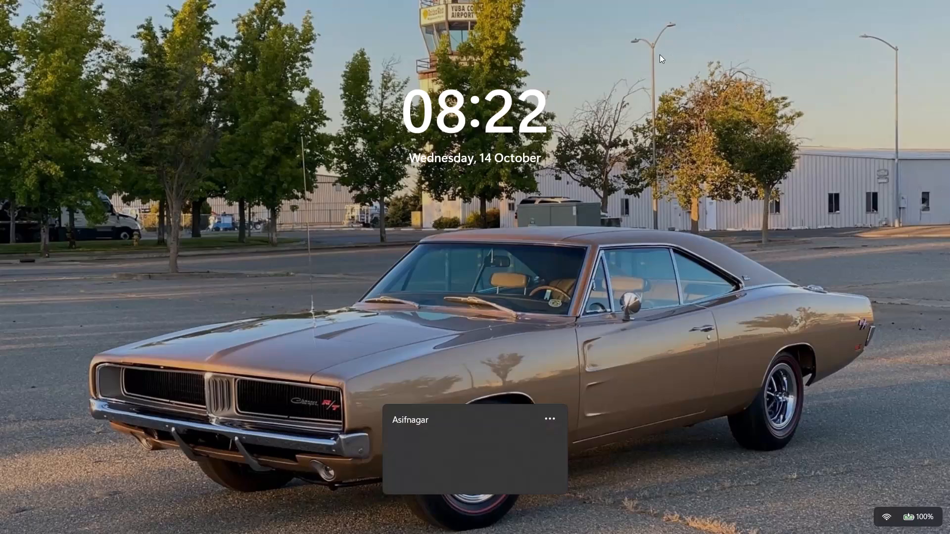
# Dismiss the lock screen to return to the three floor plans in Drawing1.
pyautogui.press('space')
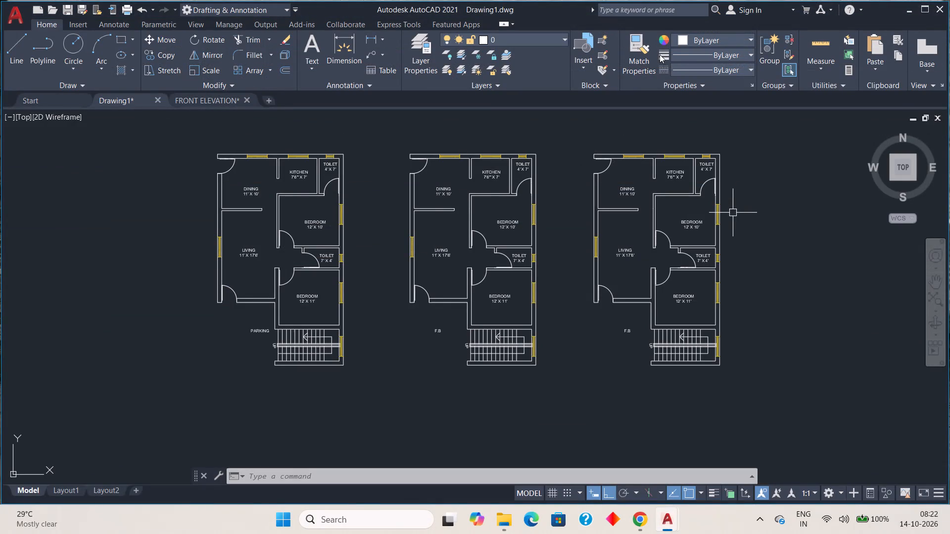
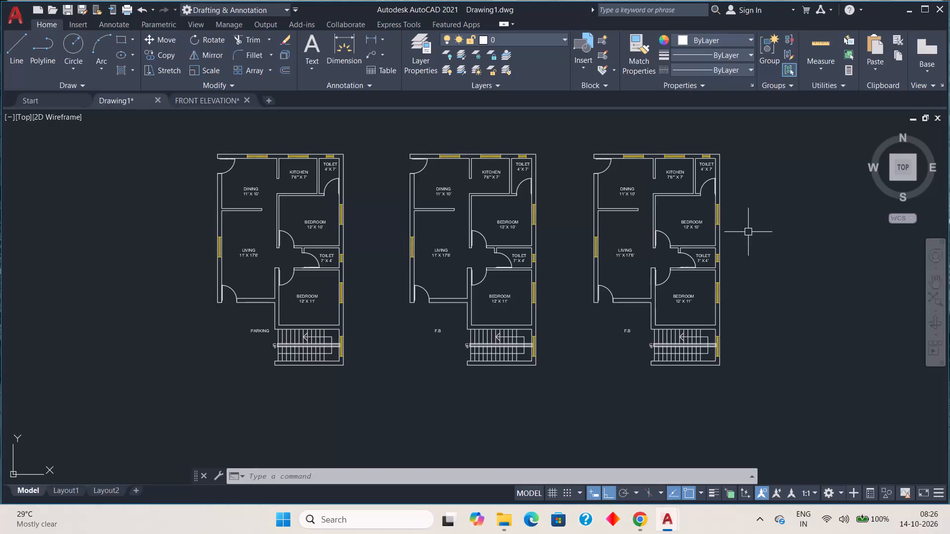
# Examine the room layouts, labels, staircases and the PARKING and F.B areas across the three floor plans in Drawing1.
pyautogui.scroll(3, 446, 252)
pyautogui.scroll(-2, 449, 253)
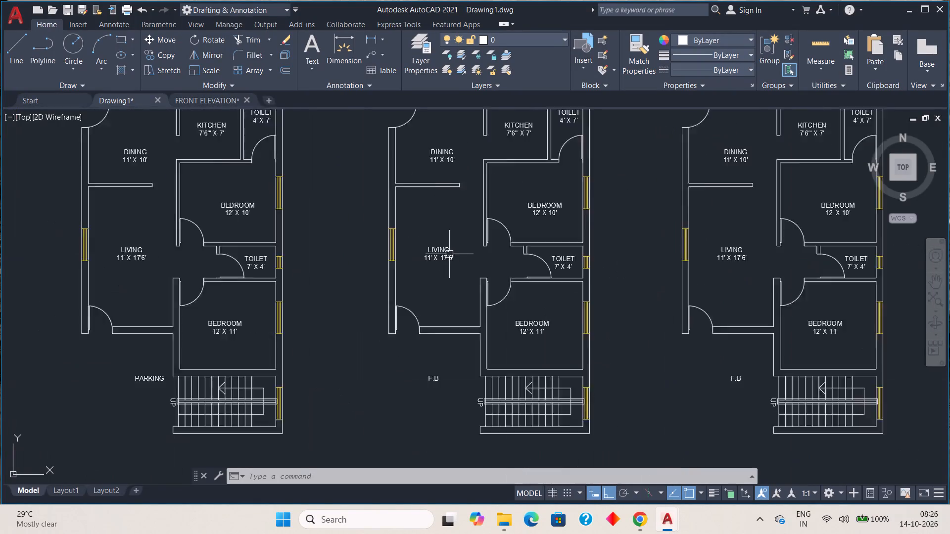
pyautogui.scroll(-2, 449, 254)
pyautogui.scroll(1, 449, 256)
pyautogui.scroll(3, 408, 349)
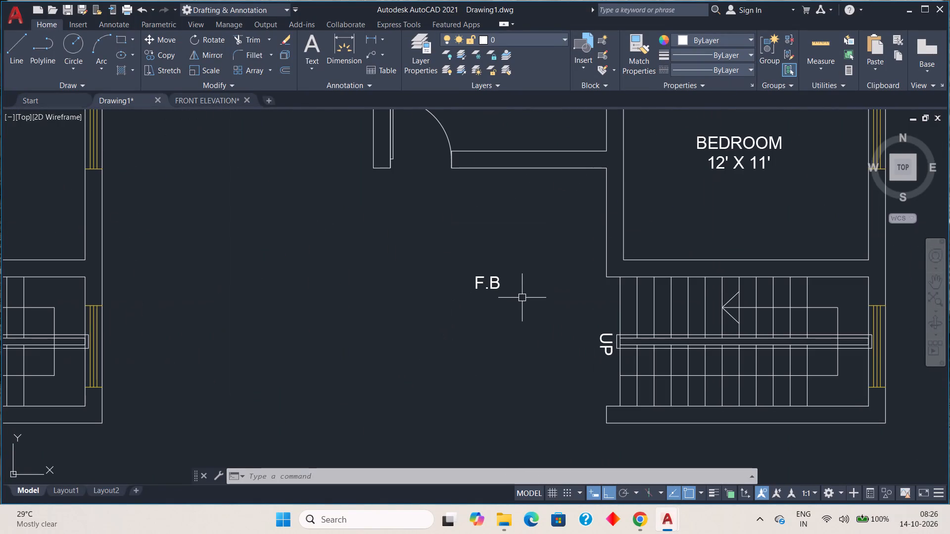
pyautogui.scroll(-1, 551, 262)
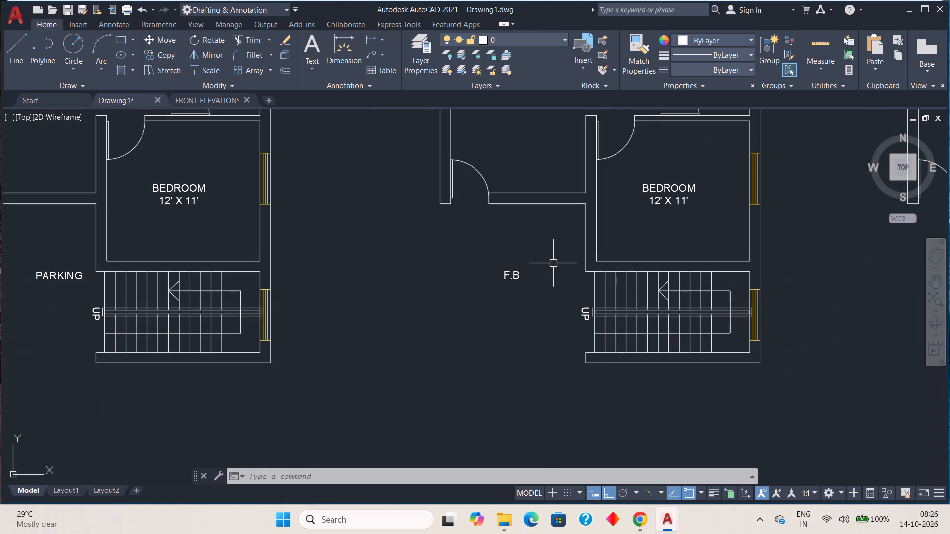
pyautogui.scroll(-1, 582, 260)
pyautogui.scroll(-1, 637, 226)
pyautogui.moveTo(656, 185); pyautogui.dragTo(570, 259, button='middle')
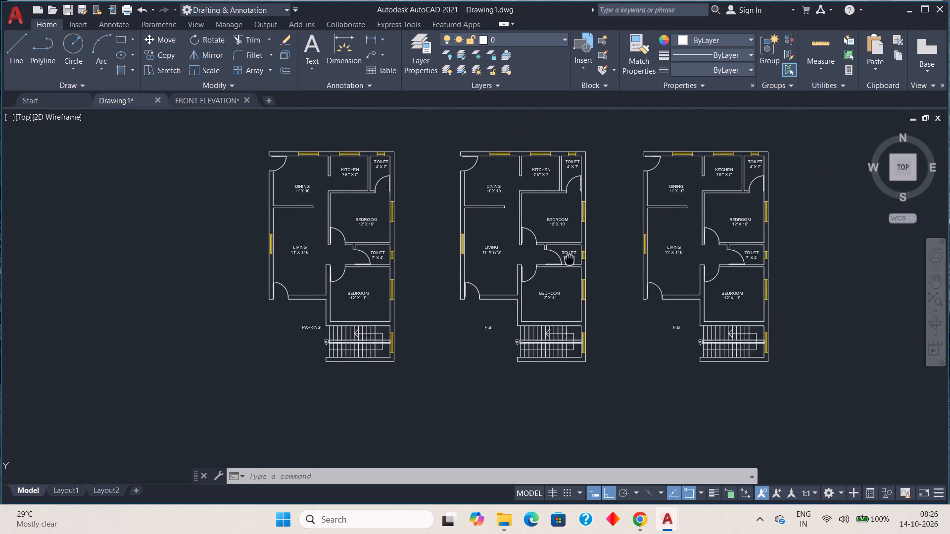
pyautogui.moveTo(570, 259); pyautogui.dragTo(545, 270, button='middle')
pyautogui.scroll(1, 544, 269)
pyautogui.scroll(-1, 551, 261)
pyautogui.moveTo(557, 191); pyautogui.dragTo(542, 228, button='middle')
pyautogui.scroll(2, 536, 203)
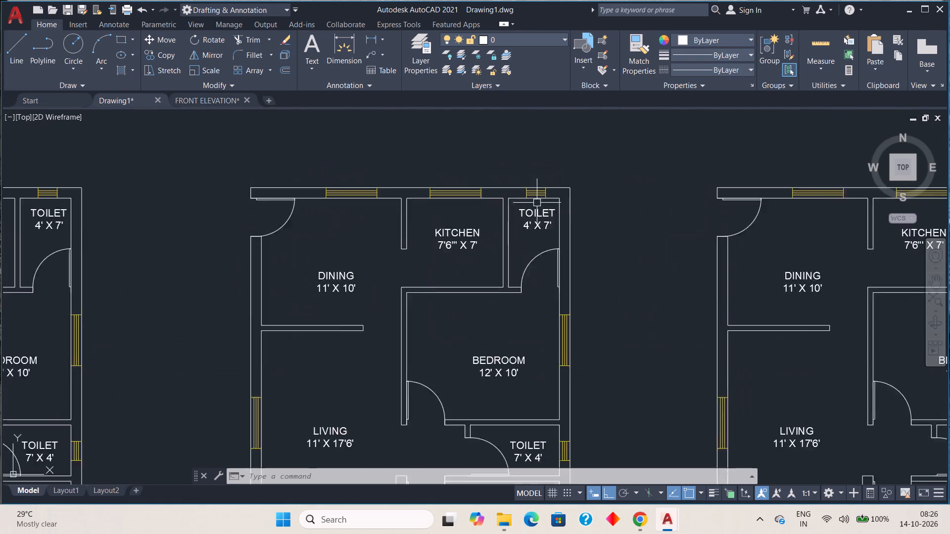
pyautogui.scroll(1, 537, 203)
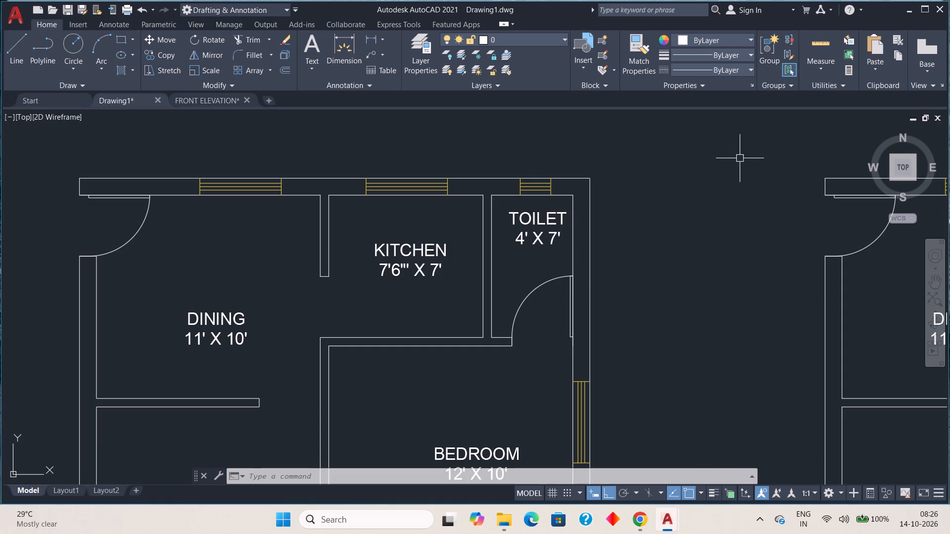
pyautogui.scroll(-1, 761, 187)
pyautogui.moveTo(750, 284); pyautogui.dragTo(747, 283, button='middle')
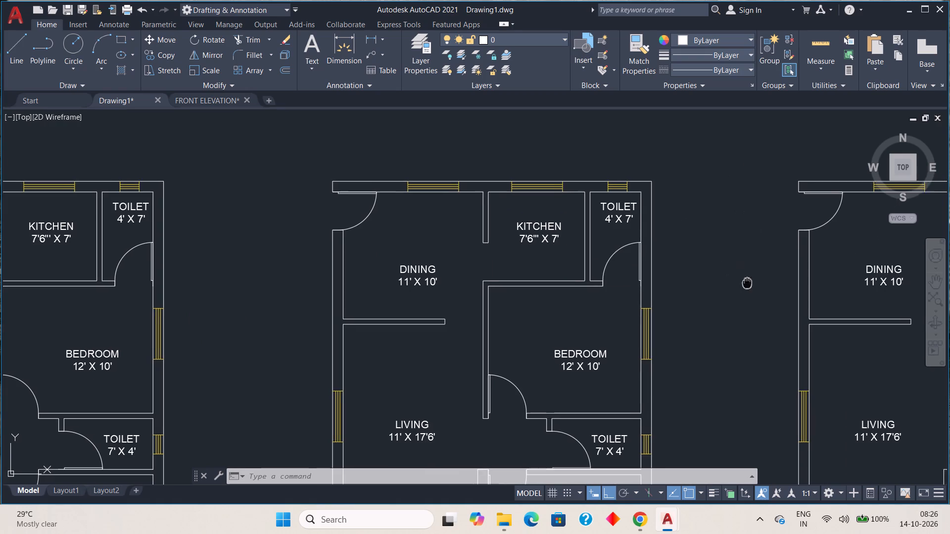
pyautogui.moveTo(747, 283); pyautogui.dragTo(668, 253, button='middle')
pyautogui.moveTo(752, 227); pyautogui.dragTo(652, 268, button='middle')
pyautogui.scroll(-1, 721, 251)
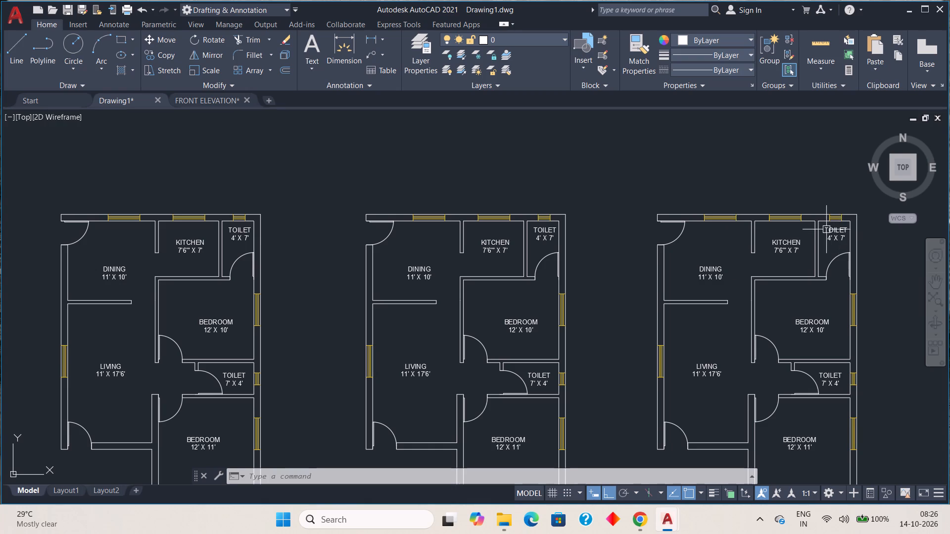
pyautogui.moveTo(796, 239); pyautogui.dragTo(722, 267, button='middle')
pyautogui.scroll(3, 763, 243)
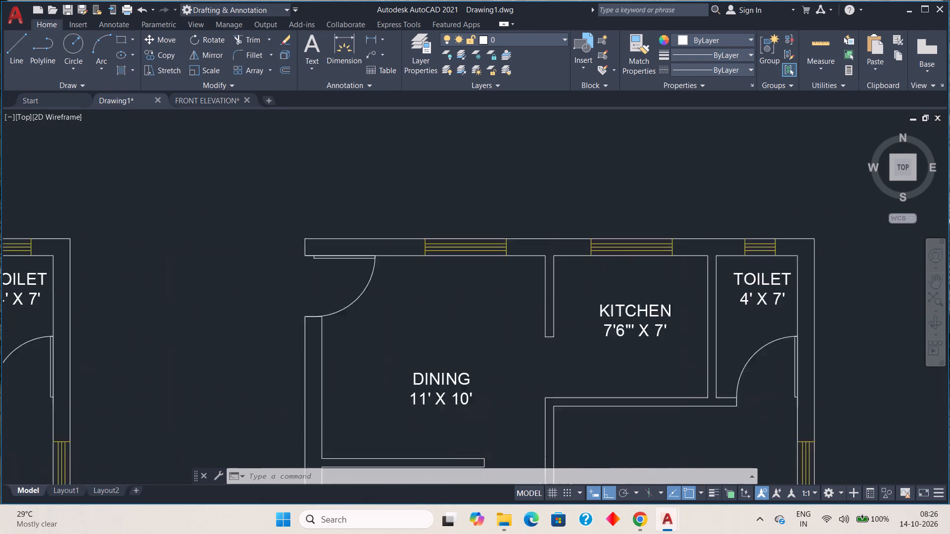
pyautogui.scroll(-4, 762, 264)
pyautogui.moveTo(744, 328); pyautogui.dragTo(722, 263, button='middle')
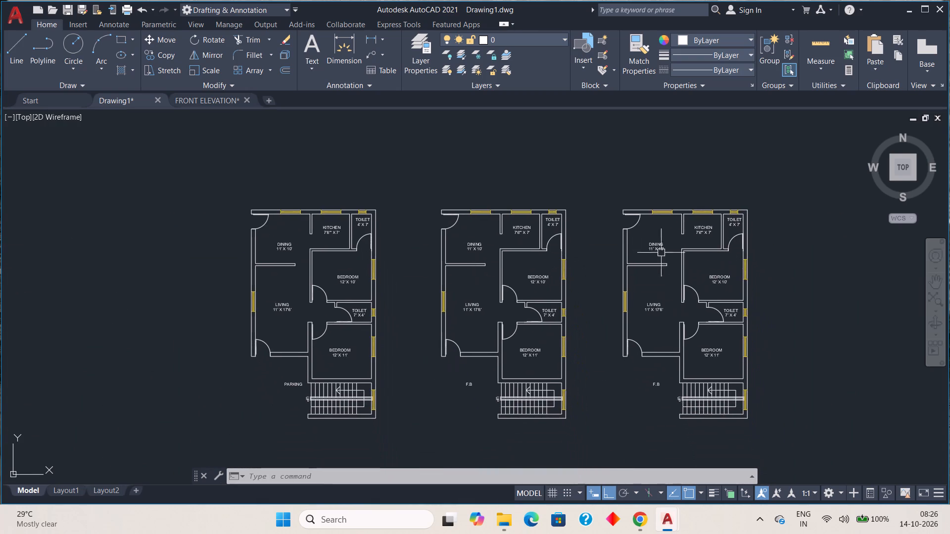
pyautogui.scroll(1, 524, 375)
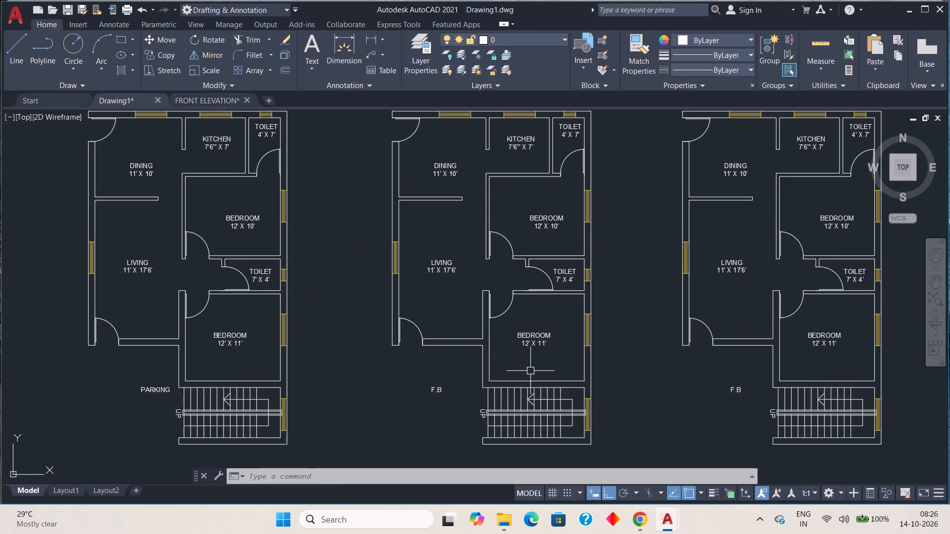
pyautogui.scroll(1, 520, 355)
pyautogui.scroll(-1, 520, 360)
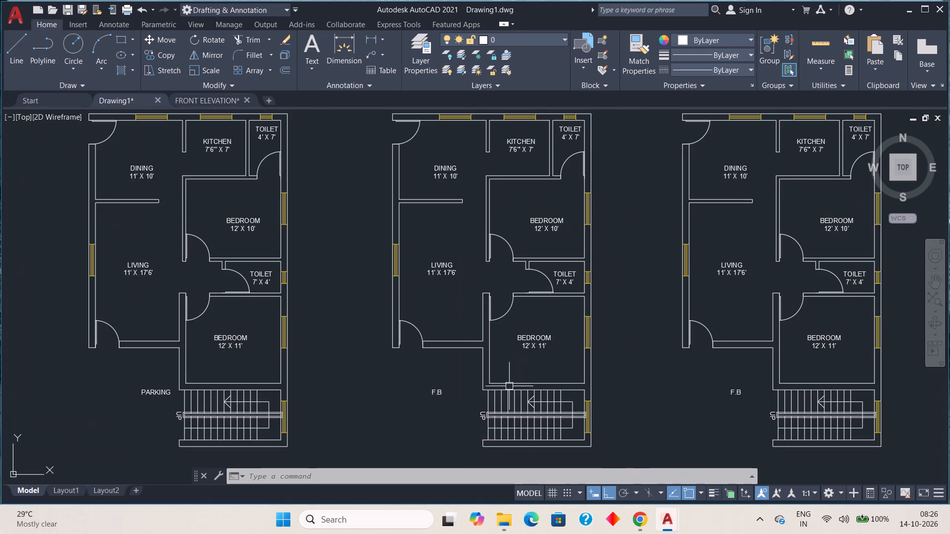
pyautogui.scroll(3, 493, 415)
pyautogui.scroll(-2, 493, 414)
pyautogui.scroll(-1, 671, 327)
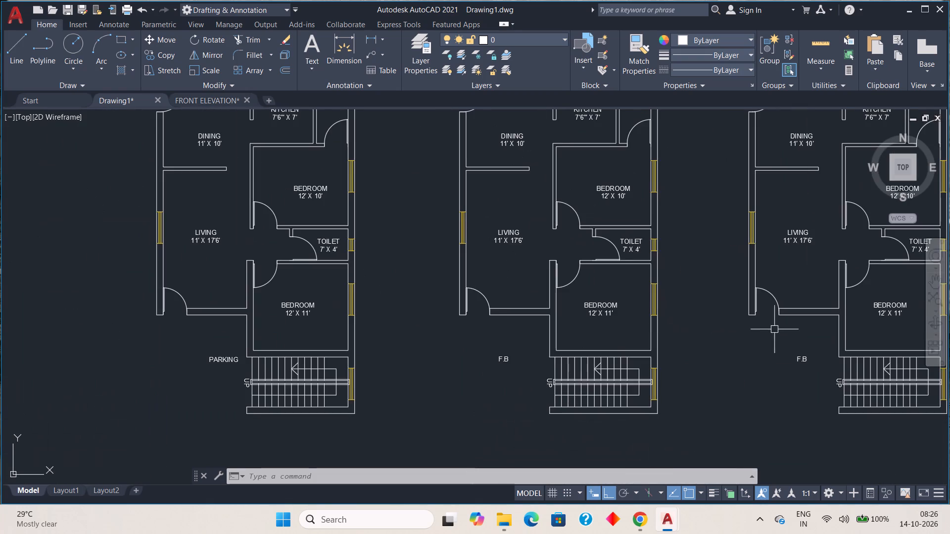
pyautogui.moveTo(777, 345); pyautogui.dragTo(652, 376, button='middle')
pyautogui.scroll(3, 677, 391)
pyautogui.scroll(-3, 675, 384)
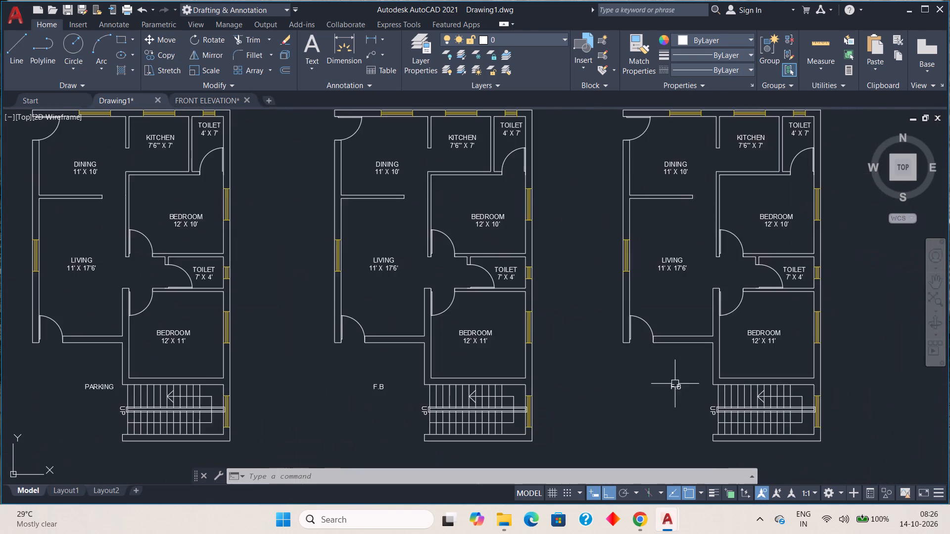
pyautogui.scroll(-1, 628, 227)
pyautogui.moveTo(560, 247); pyautogui.dragTo(650, 299, button='middle')
pyautogui.moveTo(440, 399); pyautogui.dragTo(502, 390, button='middle')
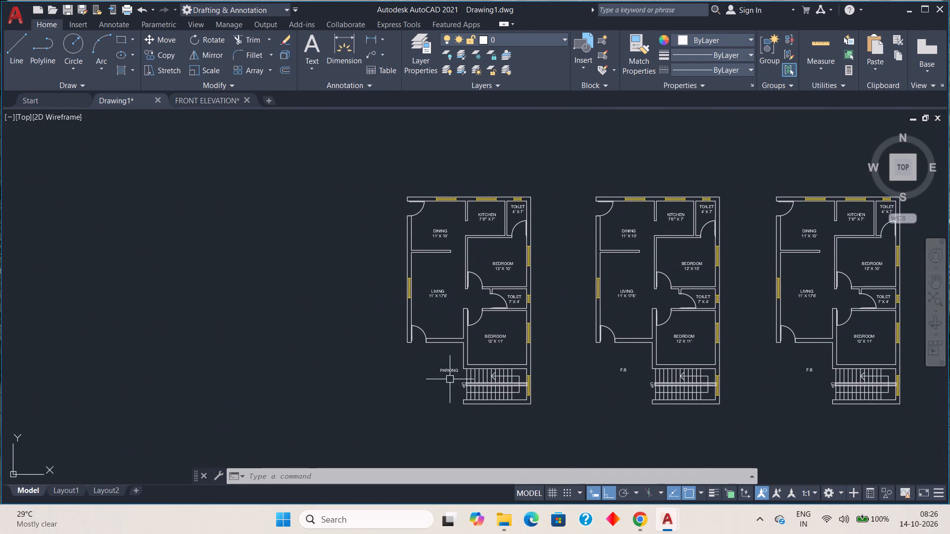
pyautogui.scroll(3, 448, 376)
pyautogui.scroll(-2, 479, 369)
pyautogui.scroll(-2, 549, 335)
pyautogui.moveTo(559, 281); pyautogui.dragTo(561, 306, button='middle')
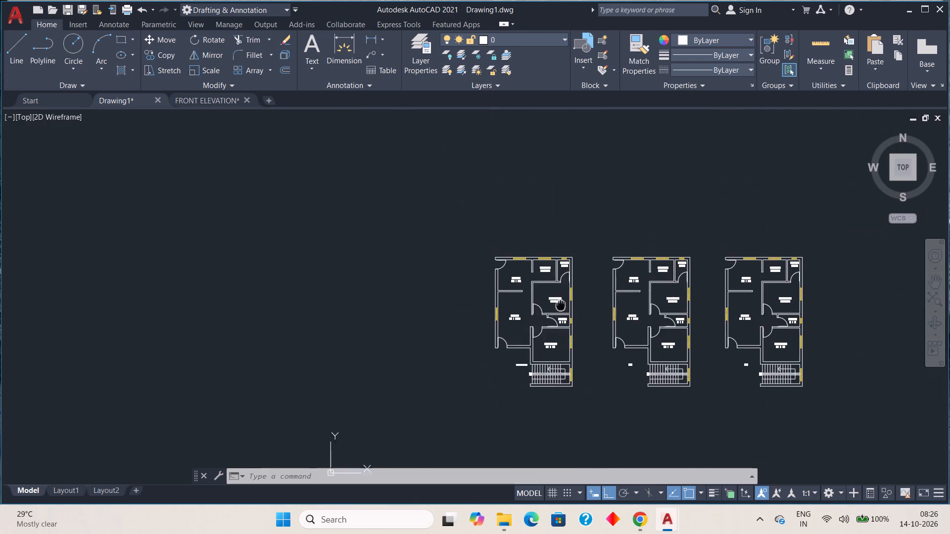
pyautogui.moveTo(561, 306); pyautogui.dragTo(554, 344, button='middle')
pyautogui.scroll(4, 551, 345)
pyautogui.scroll(-2, 555, 334)
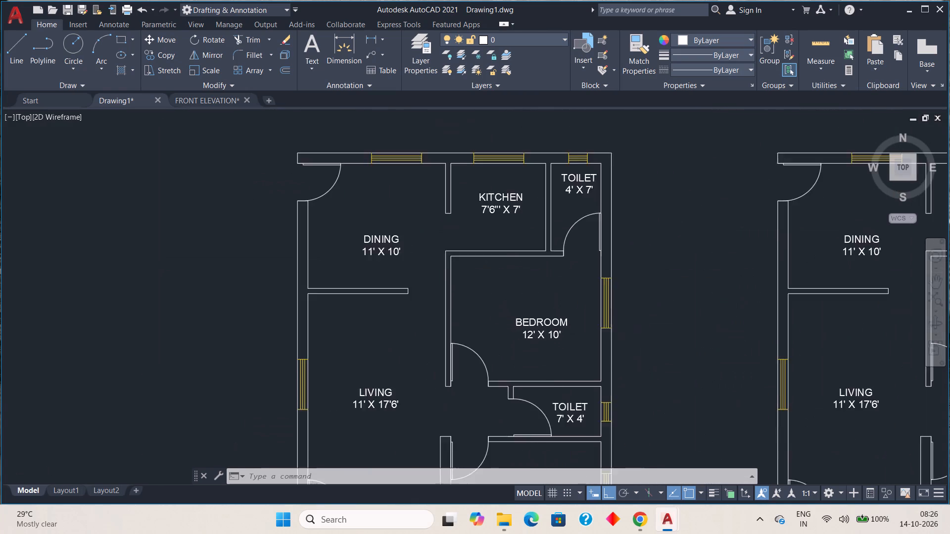
pyautogui.moveTo(555, 324); pyautogui.dragTo(544, 245, button='middle')
pyautogui.scroll(-1, 542, 260)
pyautogui.moveTo(551, 252); pyautogui.dragTo(508, 261, button='middle')
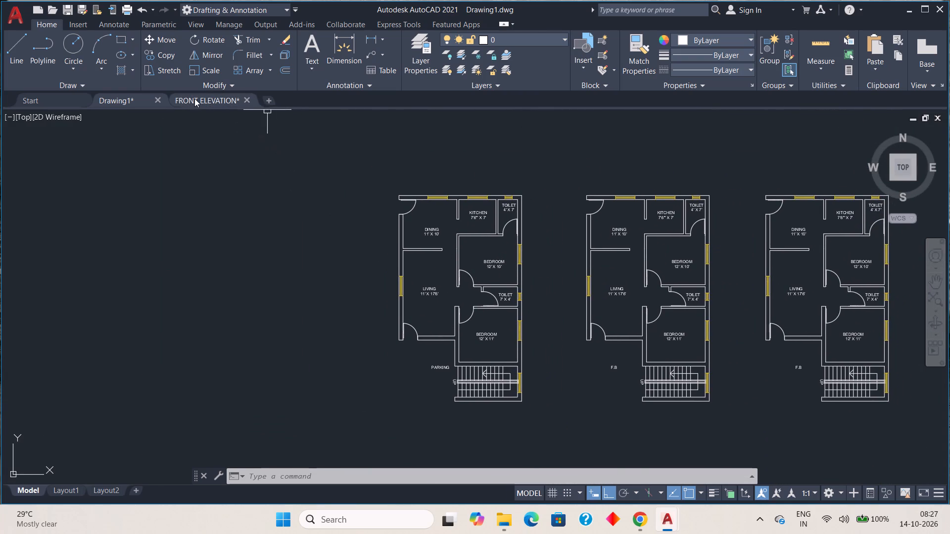
# Close the FRONT ELEVATION drawing and return to the three floor plans in Drawing1.
pyautogui.click(194, 98)
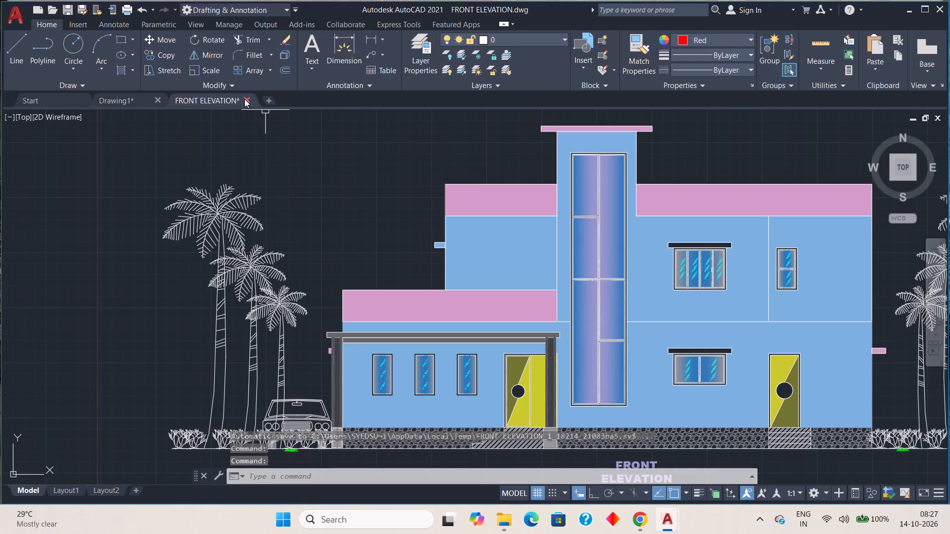
pyautogui.click(244, 99)
pyautogui.click(502, 287)
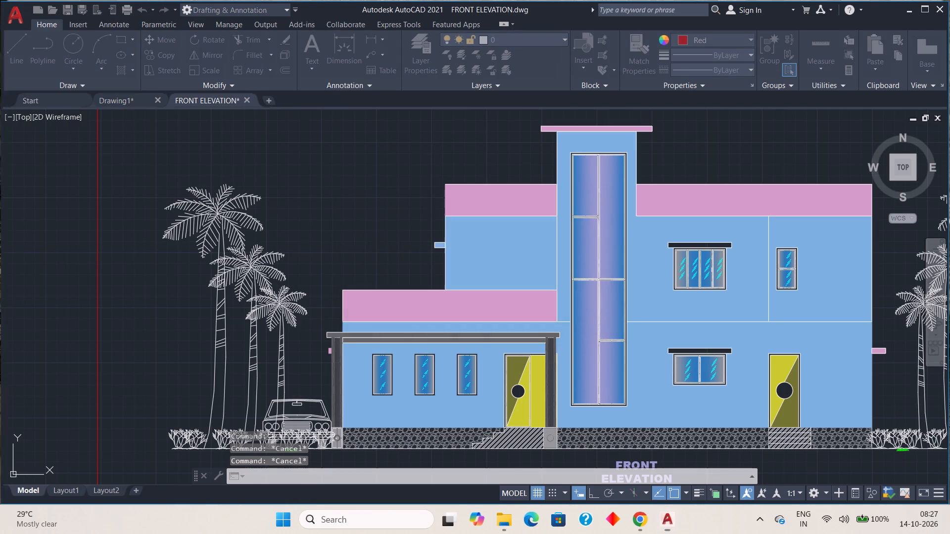
pyautogui.scroll(-1, 504, 250)
pyautogui.moveTo(544, 259); pyautogui.dragTo(453, 258, button='middle')
pyautogui.scroll(2, 504, 283)
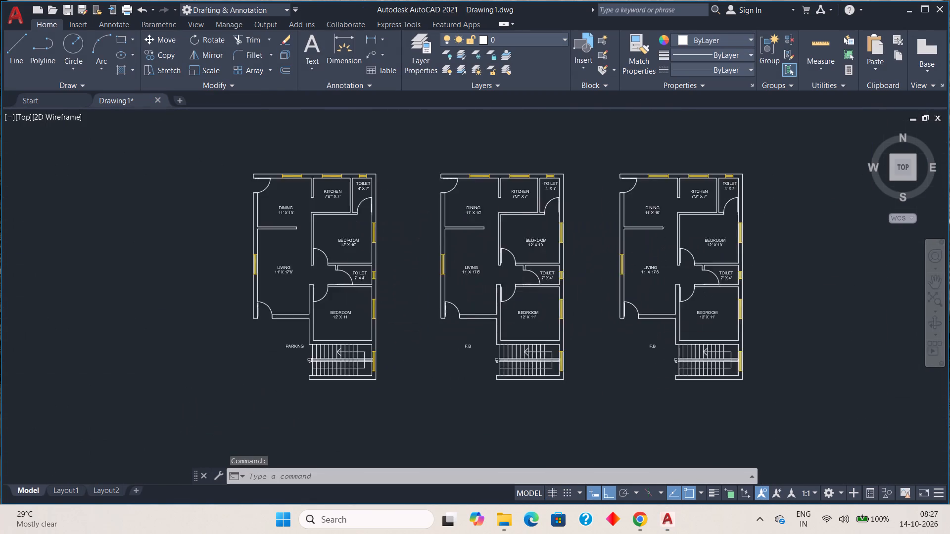
pyautogui.moveTo(508, 284); pyautogui.dragTo(453, 297, button='middle')
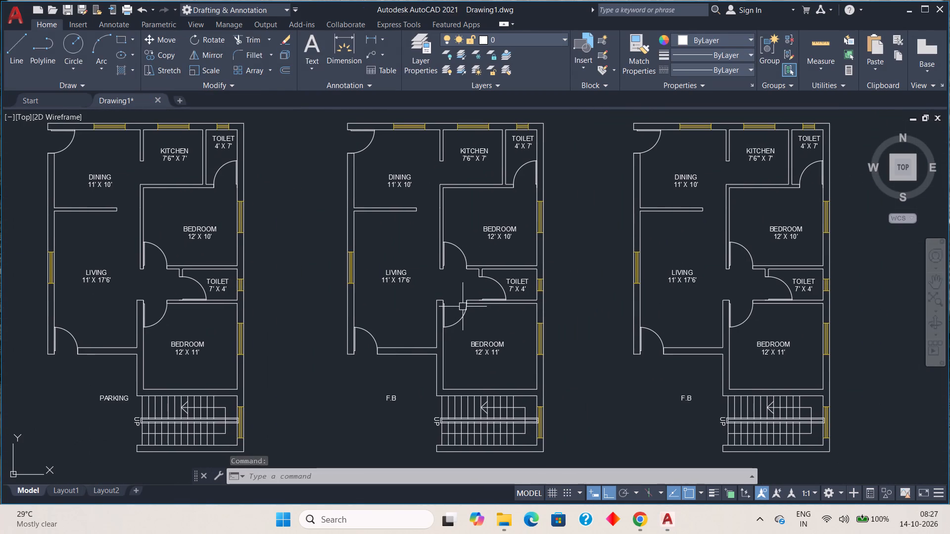
# Open the FIRST FLOOR drawing from the folder "ground floor & first floor with front elevation".
pyautogui.click(503, 521)
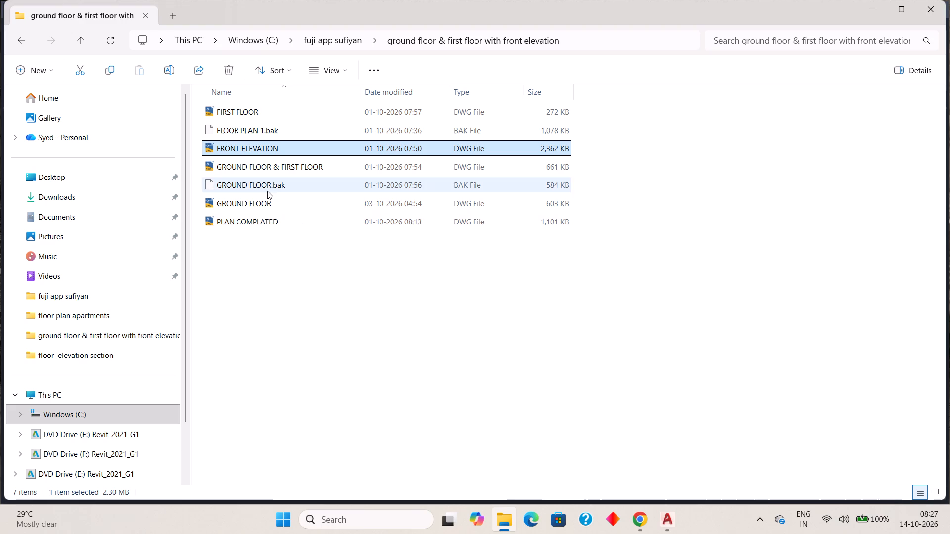
pyautogui.click(236, 114)
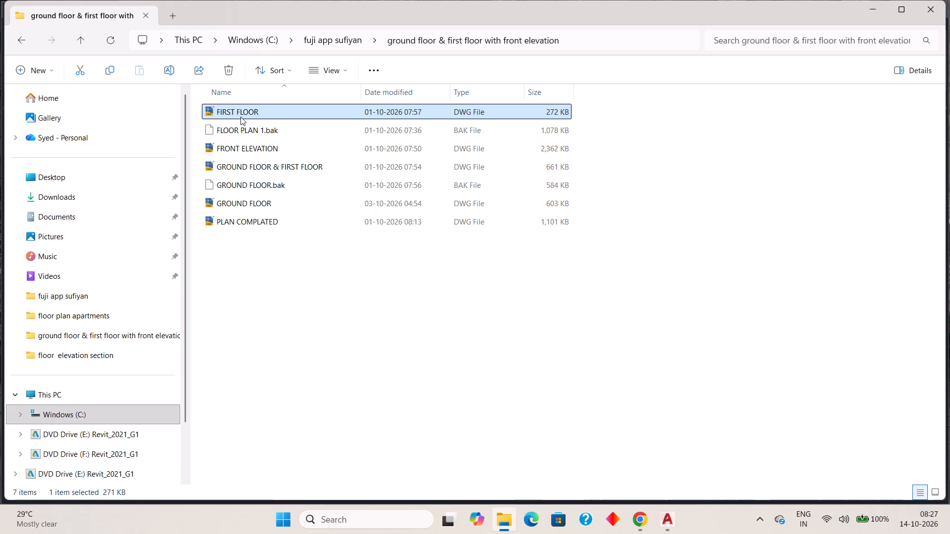
pyautogui.doubleClick(253, 108)
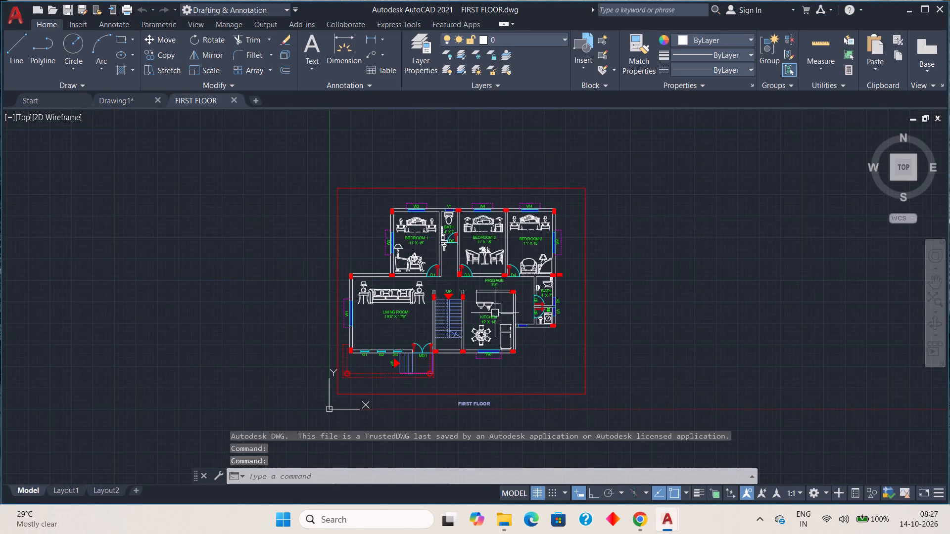
# Examine the bedroom and bath areas of the first floor plan, especially the bed block in BEDROOM 1.
pyautogui.scroll(4, 495, 313)
pyautogui.scroll(-3, 495, 309)
pyautogui.moveTo(348, 305); pyautogui.dragTo(379, 328, button='middle')
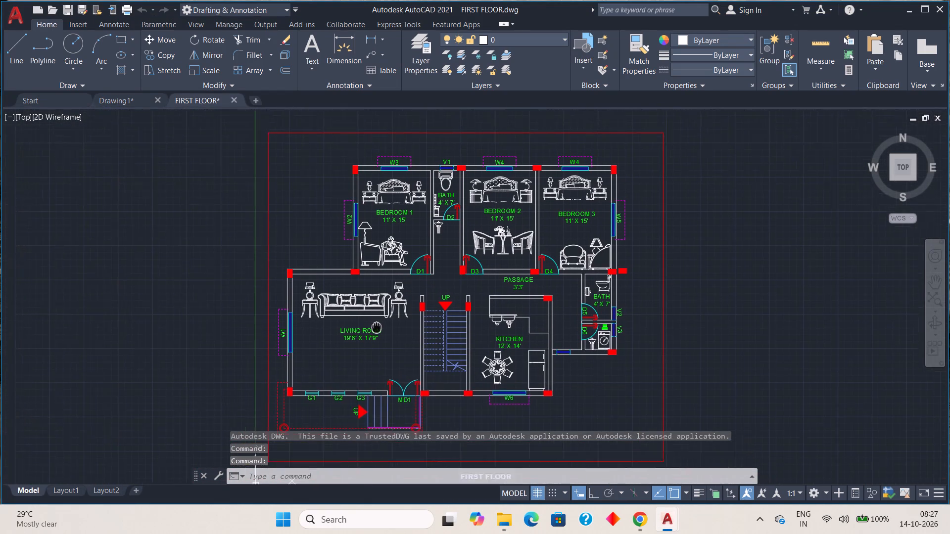
pyautogui.moveTo(379, 328); pyautogui.dragTo(396, 338, button='middle')
pyautogui.moveTo(404, 246); pyautogui.dragTo(386, 282, button='middle')
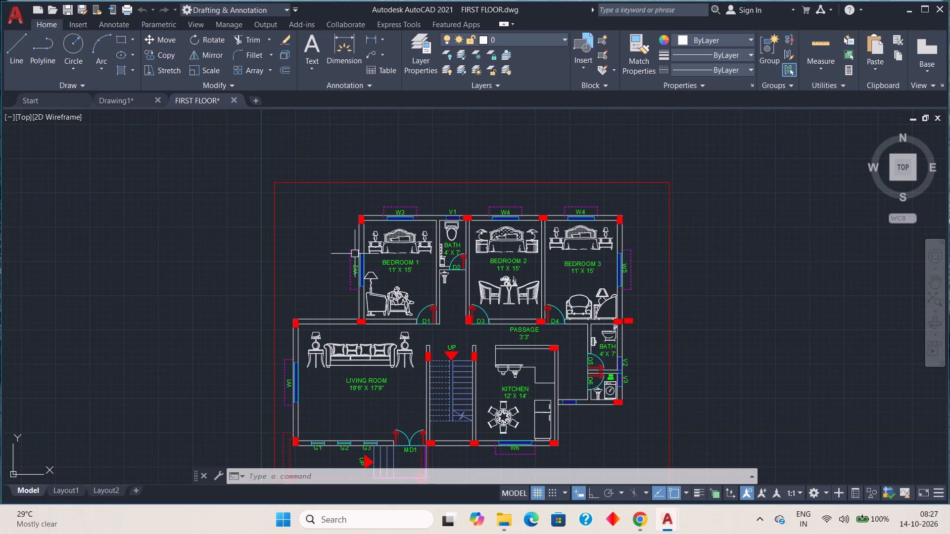
pyautogui.scroll(4, 421, 244)
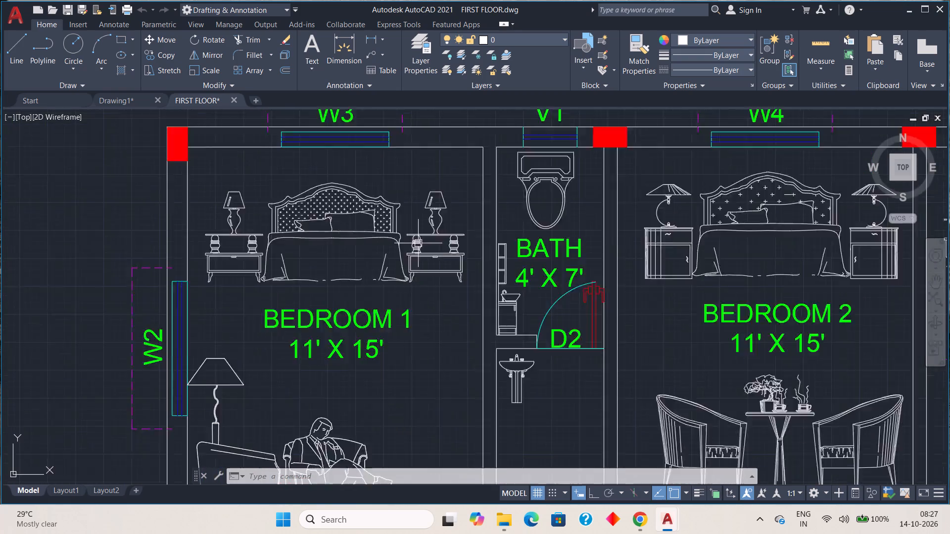
pyautogui.scroll(-2, 415, 240)
pyautogui.moveTo(365, 224); pyautogui.dragTo(382, 257, button='middle')
pyautogui.scroll(1, 387, 256)
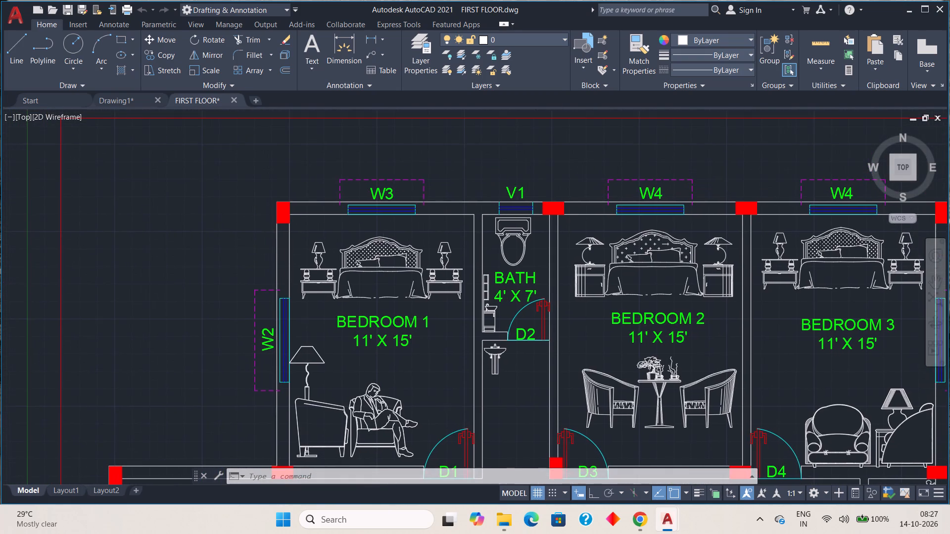
pyautogui.scroll(1, 387, 256)
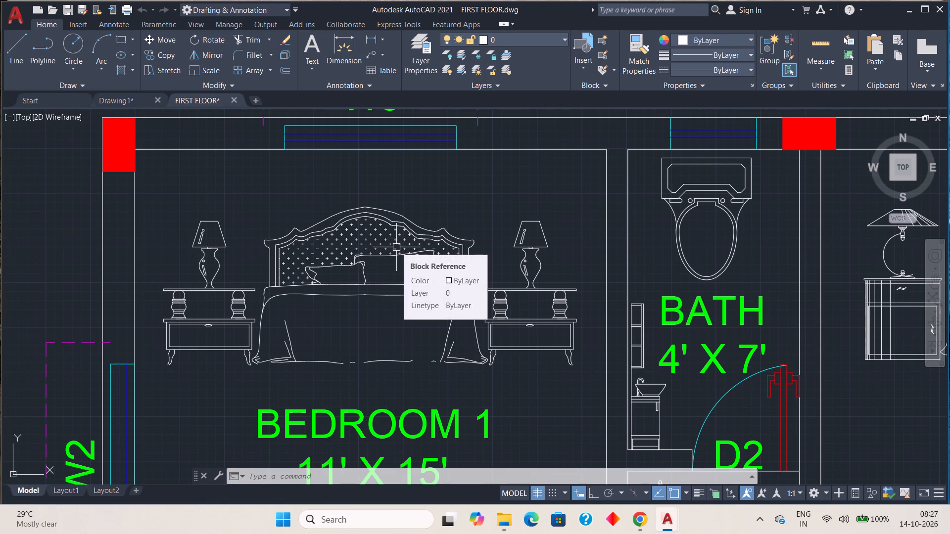
pyautogui.scroll(-1, 391, 233)
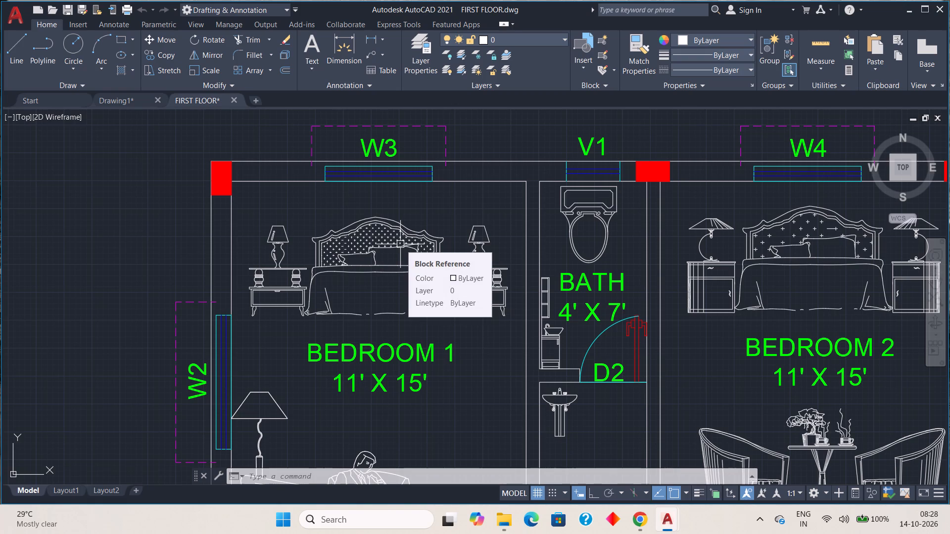
pyautogui.scroll(-1, 360, 238)
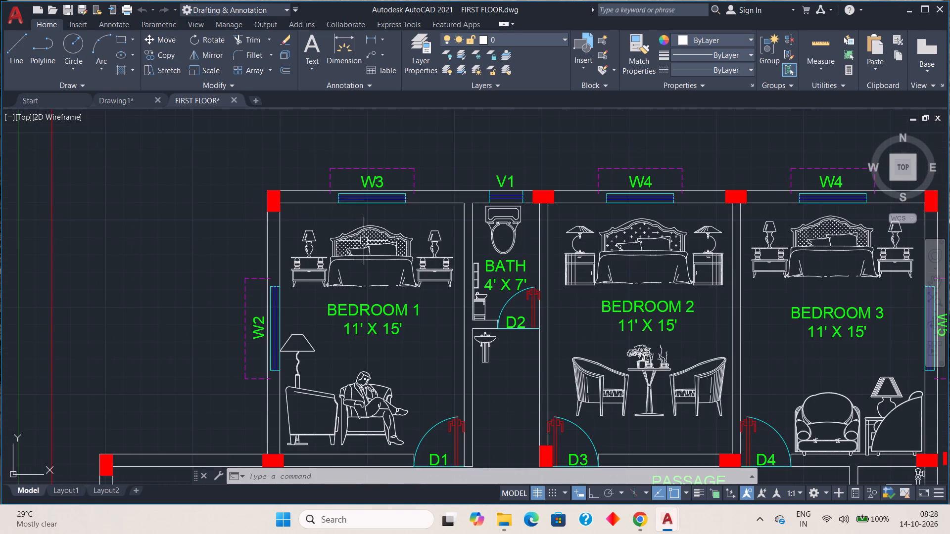
# Examine the furniture, fixtures and door and window tags across the first floor plan, including the living room and kitchen.
pyautogui.moveTo(535, 304); pyautogui.dragTo(479, 286, button='middle')
pyautogui.scroll(-1, 478, 285)
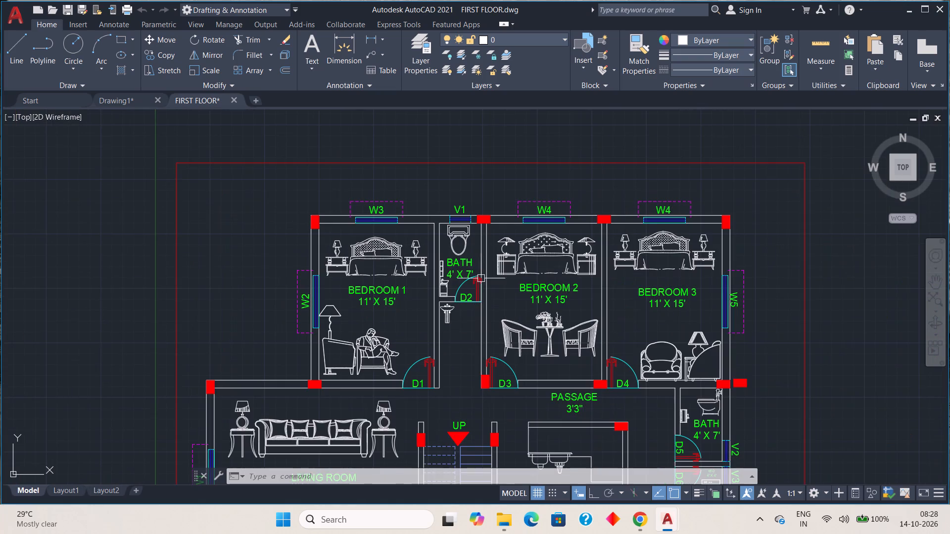
pyautogui.moveTo(619, 302); pyautogui.dragTo(555, 289, button='middle')
pyautogui.moveTo(635, 374); pyautogui.dragTo(611, 241, button='middle')
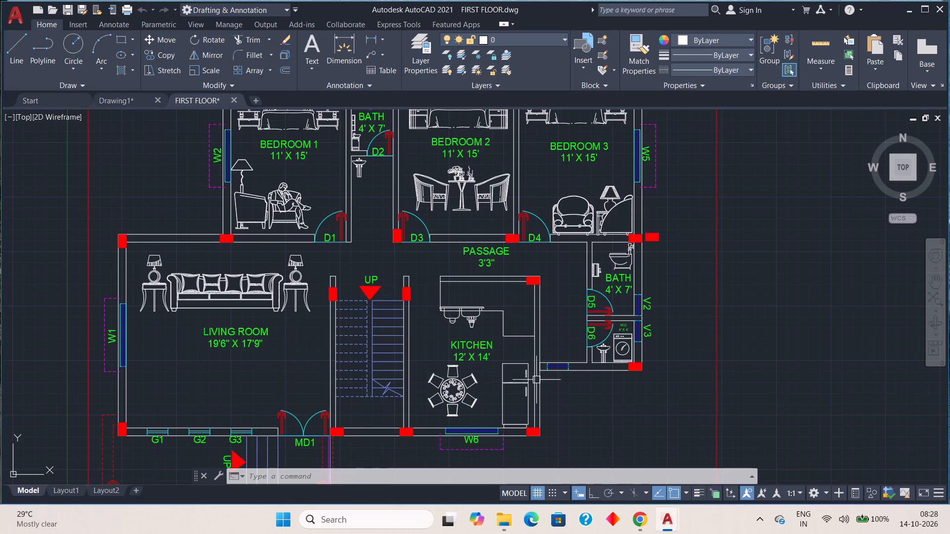
pyautogui.moveTo(534, 372); pyautogui.dragTo(549, 319, button='middle')
pyautogui.moveTo(636, 244); pyautogui.dragTo(642, 359, button='middle')
pyautogui.moveTo(592, 292); pyautogui.dragTo(624, 327, button='middle')
pyautogui.moveTo(388, 278); pyautogui.dragTo(449, 314, button='middle')
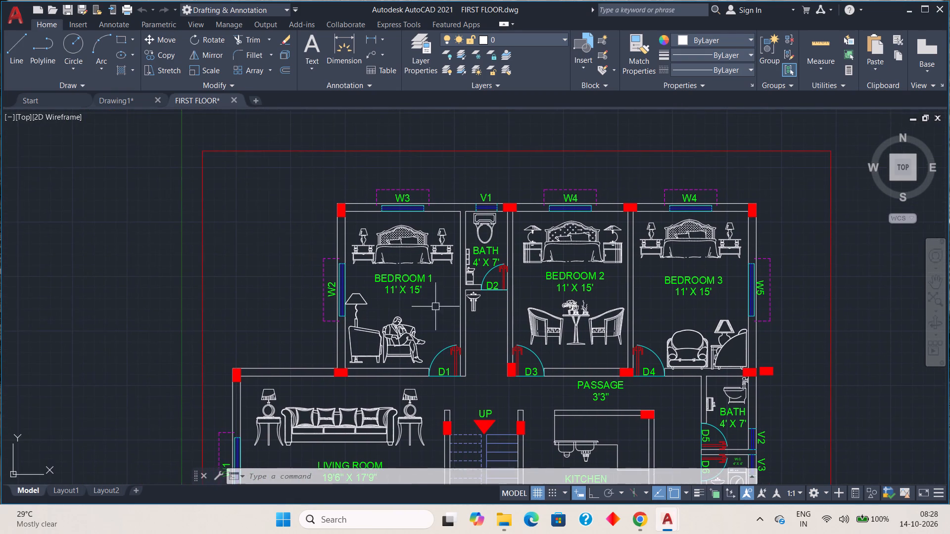
# Copy the bed blocks of BEDROOM 1, BEDROOM 2 and BEDROOM 3 from FIRST FLOOR and paste them beside the floor plans in Drawing1.
pyautogui.scroll(2, 408, 268)
pyautogui.click(415, 211)
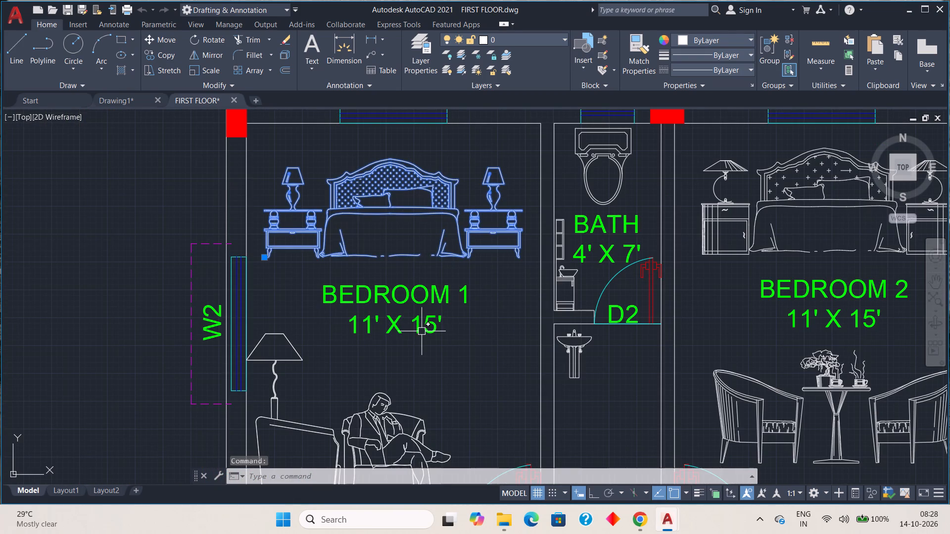
pyautogui.scroll(-2, 551, 268)
pyautogui.moveTo(541, 280); pyautogui.dragTo(389, 315, button='middle')
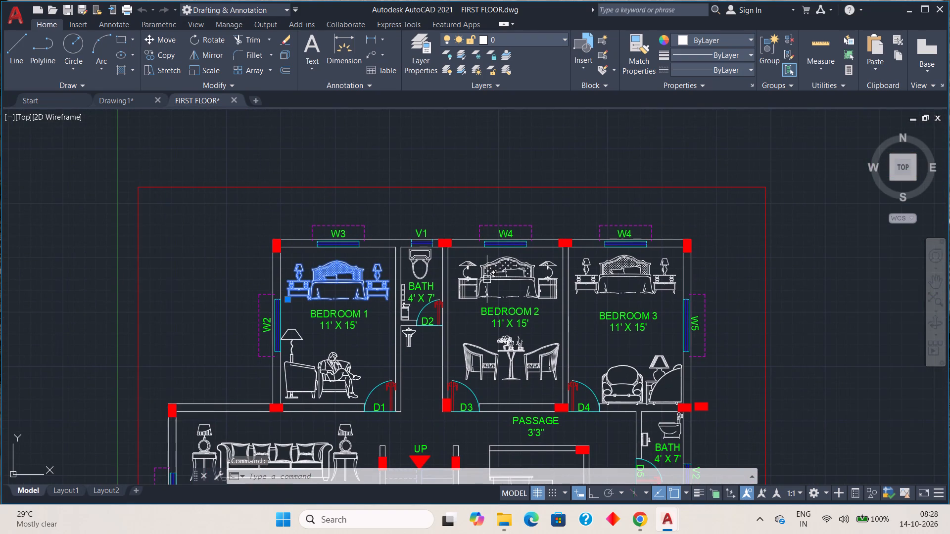
pyautogui.click(487, 279)
pyautogui.click(612, 266)
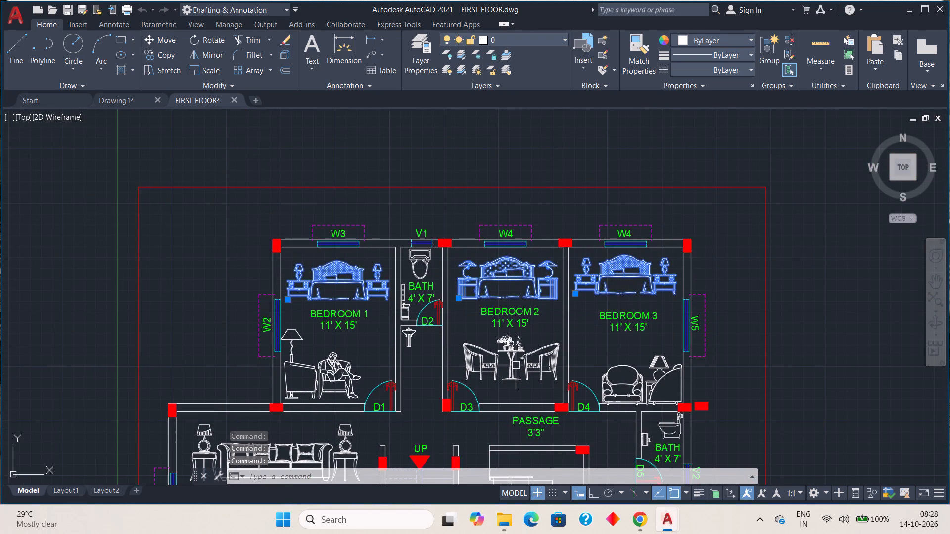
pyautogui.hotkey('ctrl', 'c')
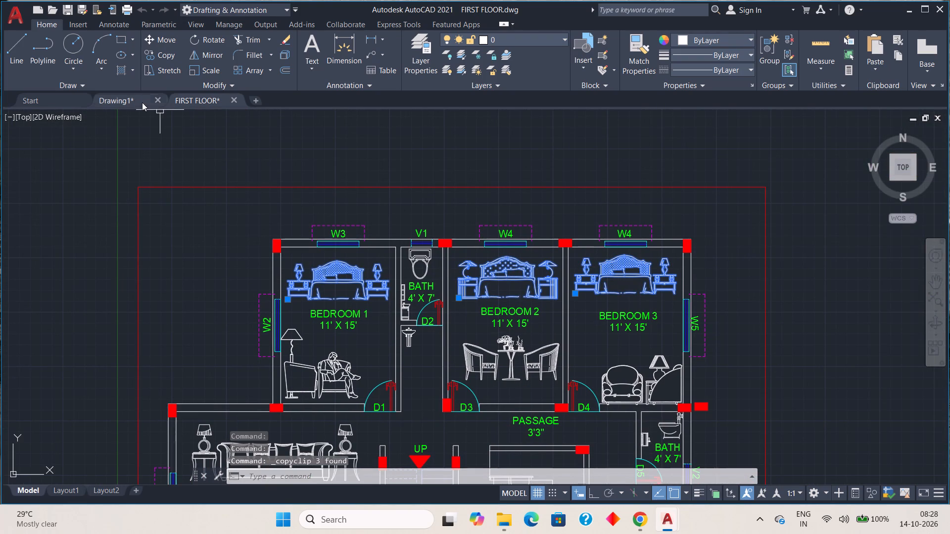
pyautogui.click(130, 94)
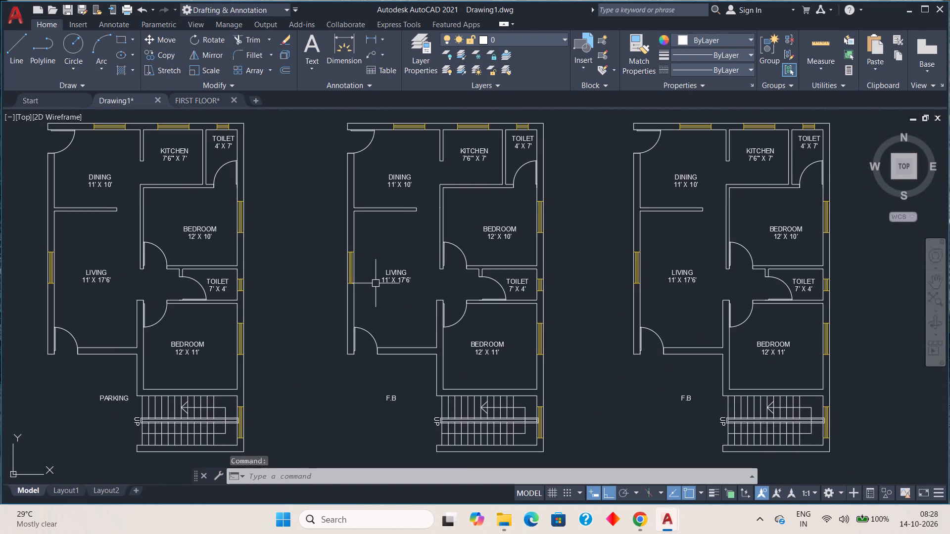
pyautogui.hotkey('ctrl', 'v')
pyautogui.scroll(-1, 371, 288)
pyautogui.moveTo(402, 288); pyautogui.dragTo(206, 294, button='middle')
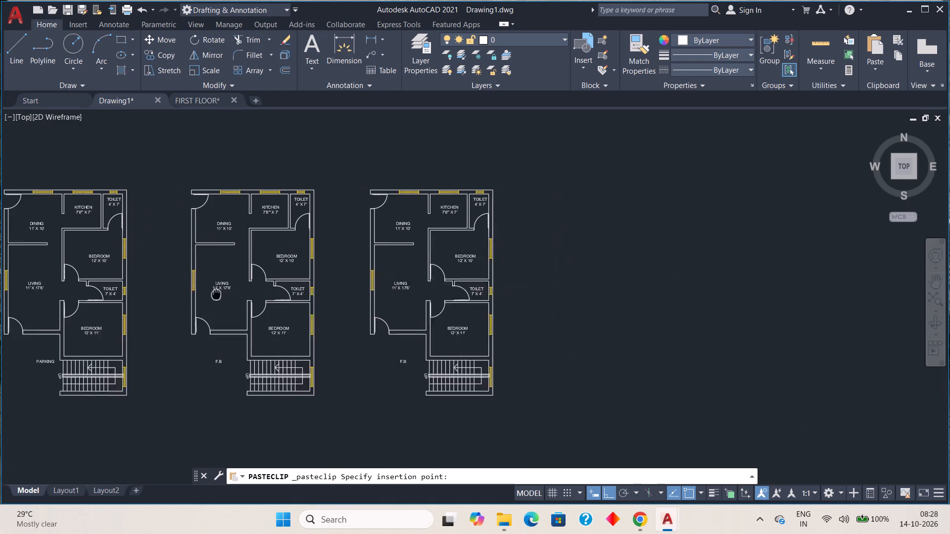
pyautogui.moveTo(206, 294); pyautogui.dragTo(197, 296, button='middle')
pyautogui.click(583, 251)
# Examine the pasted bed blocks and the bedroom spaces across the three floor plans.
pyautogui.scroll(2, 599, 254)
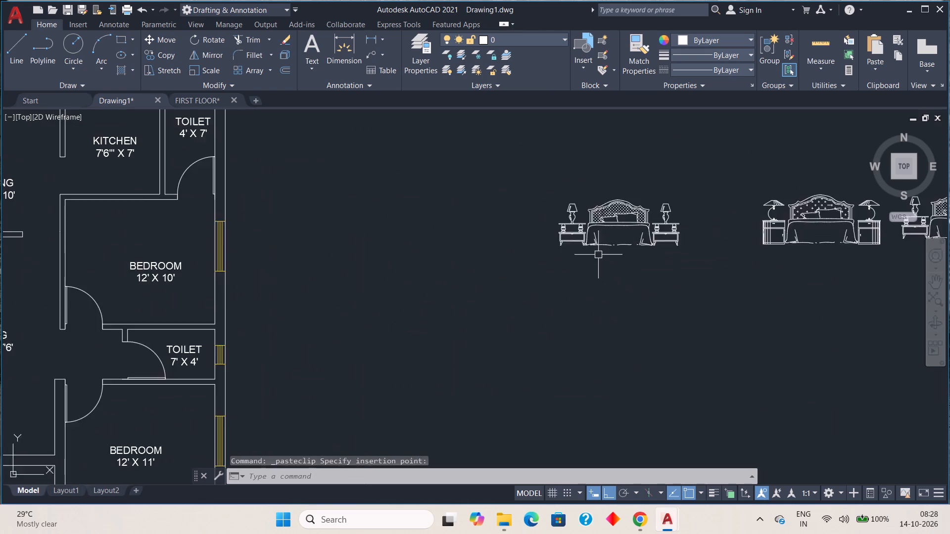
pyautogui.scroll(-1, 598, 255)
pyautogui.moveTo(352, 267); pyautogui.dragTo(392, 266, button='middle')
pyautogui.moveTo(289, 235); pyautogui.dragTo(296, 244, button='middle')
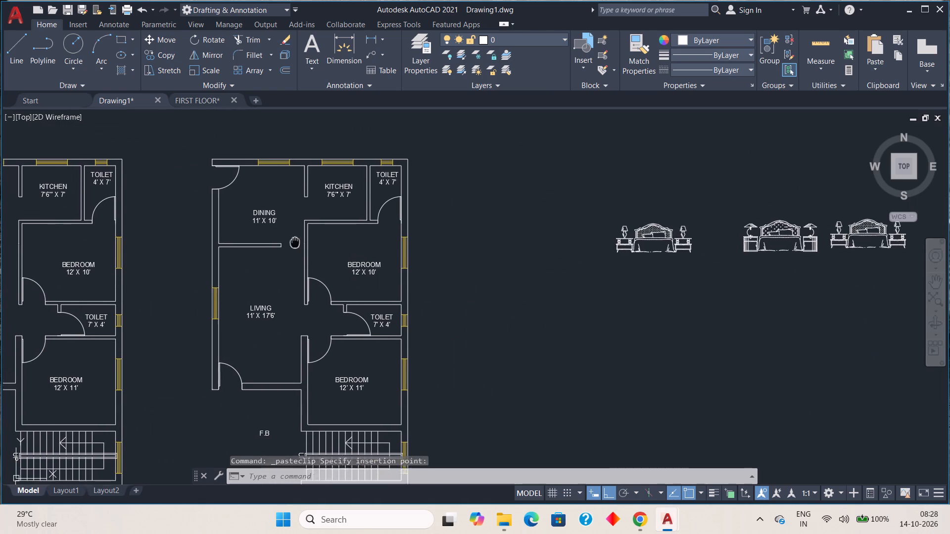
pyautogui.moveTo(296, 244); pyautogui.dragTo(308, 255, button='middle')
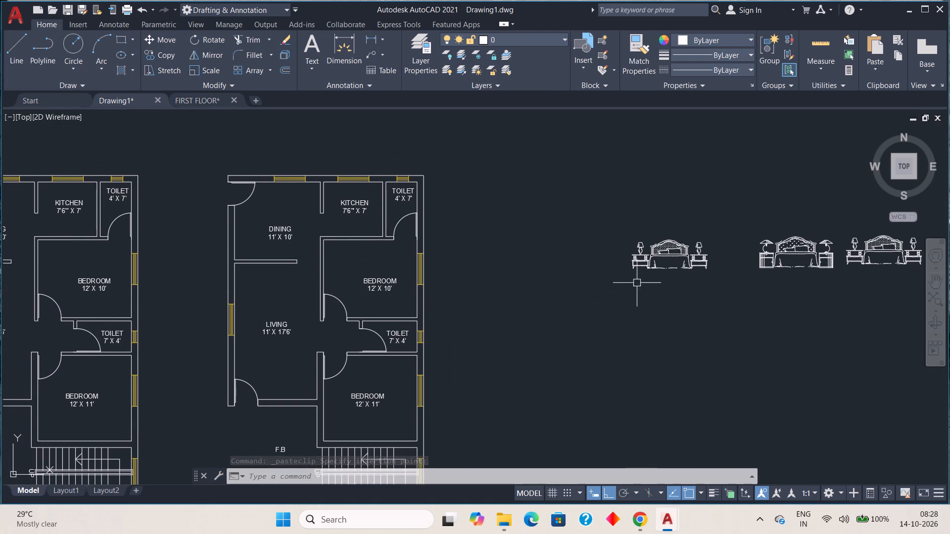
pyautogui.scroll(2, 640, 267)
pyautogui.scroll(-1, 640, 265)
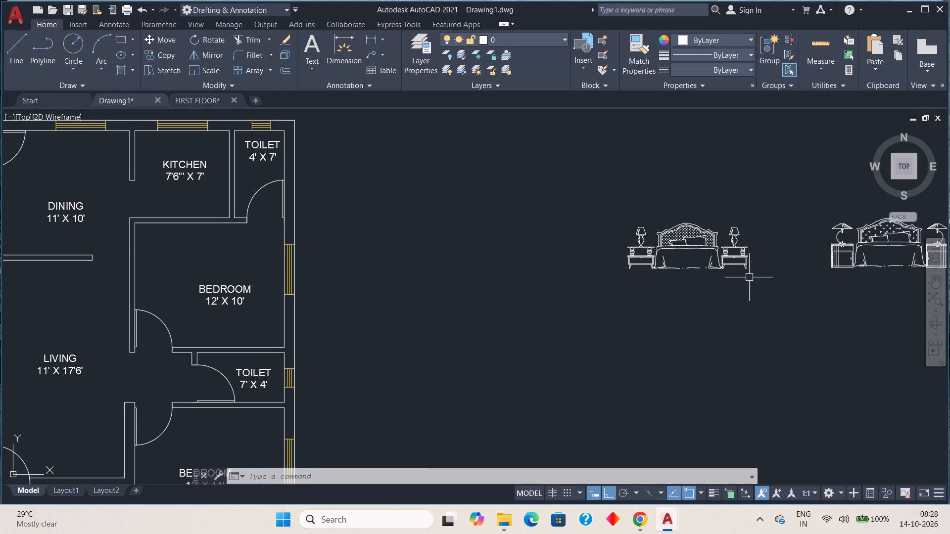
pyautogui.moveTo(717, 287); pyautogui.dragTo(700, 280, button='middle')
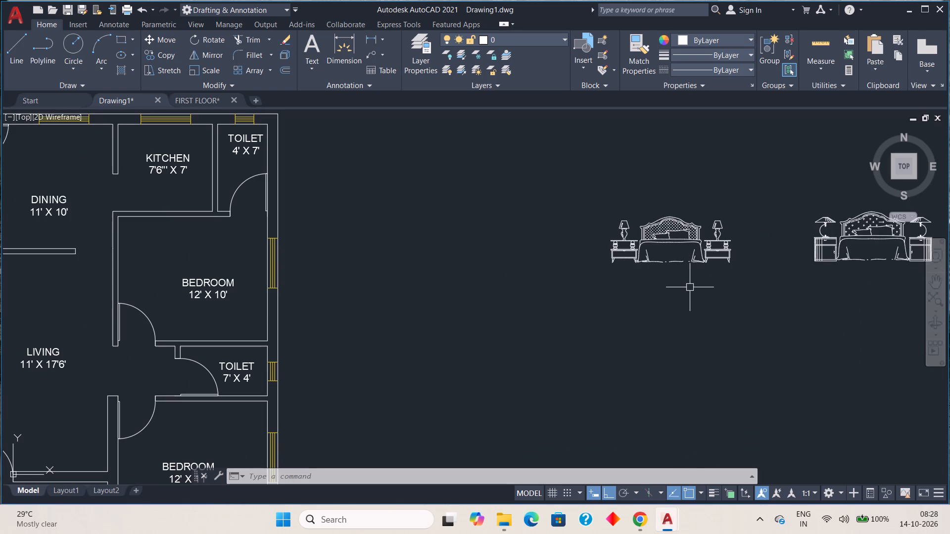
pyautogui.scroll(-2, 635, 275)
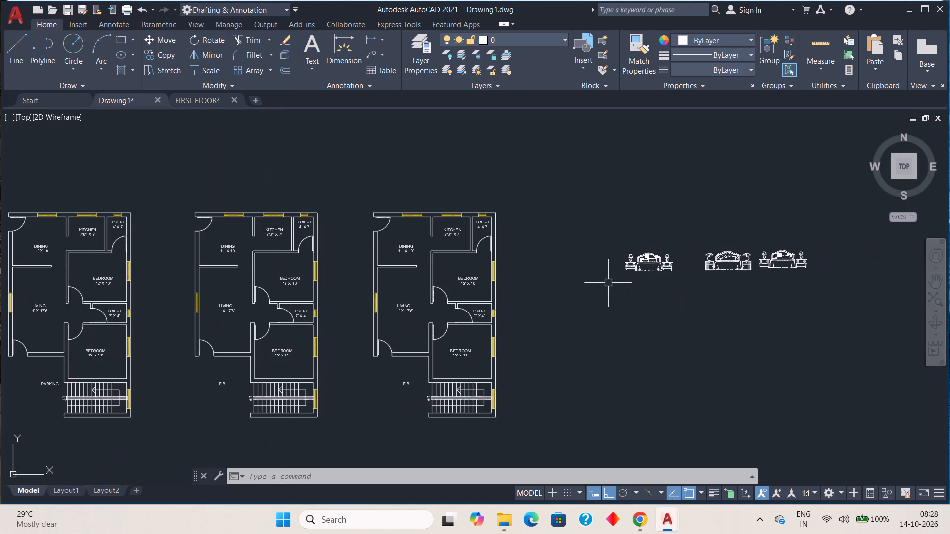
pyautogui.moveTo(601, 285); pyautogui.dragTo(692, 298, button='middle')
pyautogui.moveTo(157, 274); pyautogui.dragTo(268, 296, button='middle')
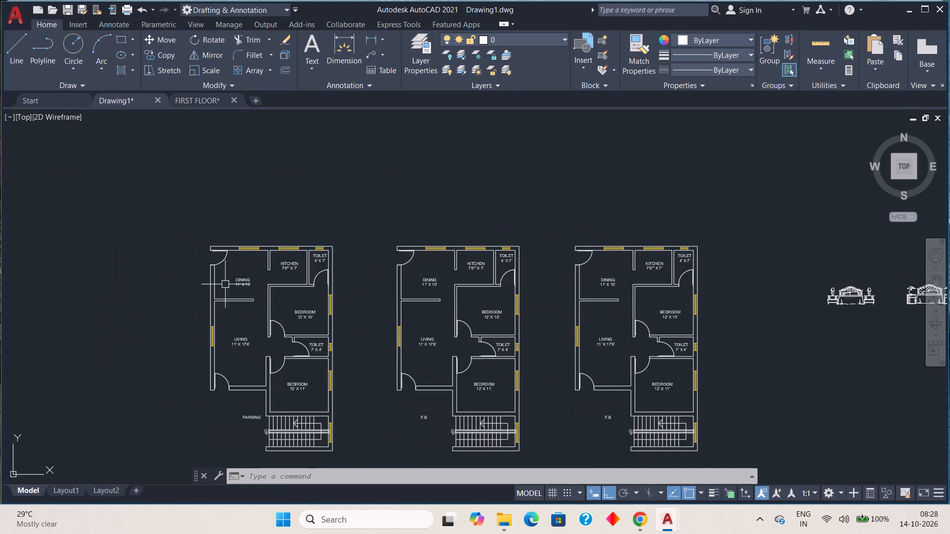
pyautogui.scroll(4, 211, 277)
pyautogui.scroll(-3, 212, 273)
pyautogui.moveTo(343, 356); pyautogui.dragTo(322, 303, button='middle')
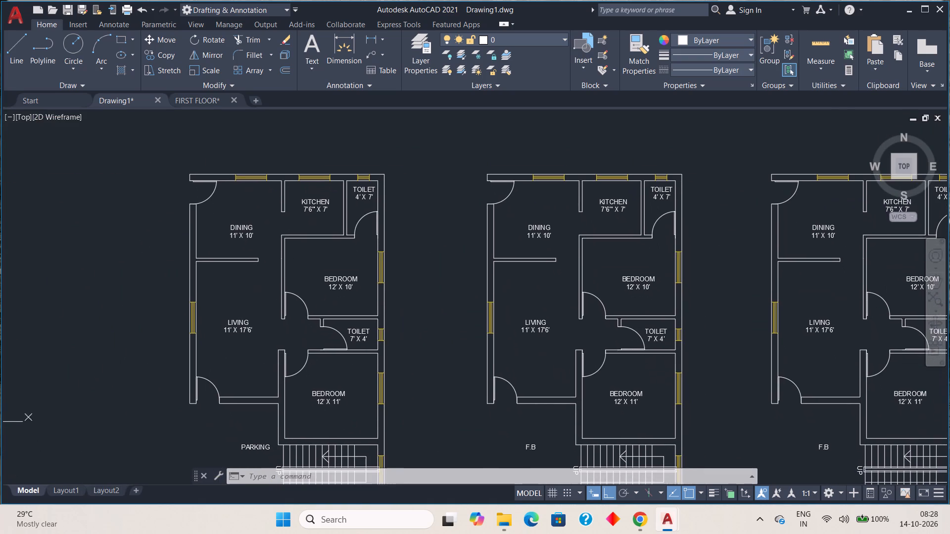
pyautogui.moveTo(481, 291); pyautogui.dragTo(322, 313, button='middle')
pyautogui.moveTo(541, 305); pyautogui.dragTo(249, 318, button='middle')
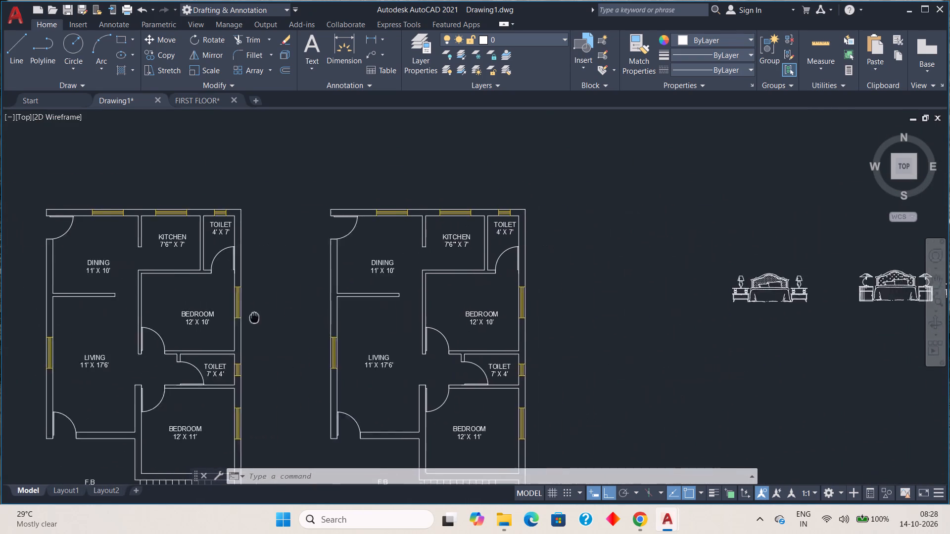
# Move the first pasted bed block, with Ortho off, into the 12' X 10' bedroom of the PARKING plan, just below the kitchen-side wall.
pyautogui.moveTo(249, 318); pyautogui.dragTo(216, 318, button='middle')
pyautogui.moveTo(730, 292); pyautogui.dragTo(648, 299, button='middle')
pyautogui.click(652, 292)
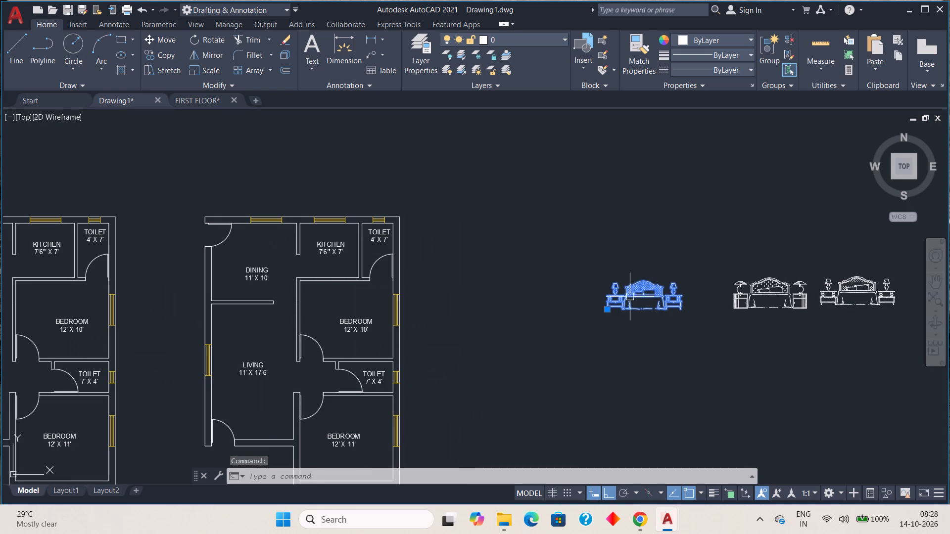
pyautogui.click(607, 310)
pyautogui.moveTo(215, 354); pyautogui.dragTo(216, 354, button='middle')
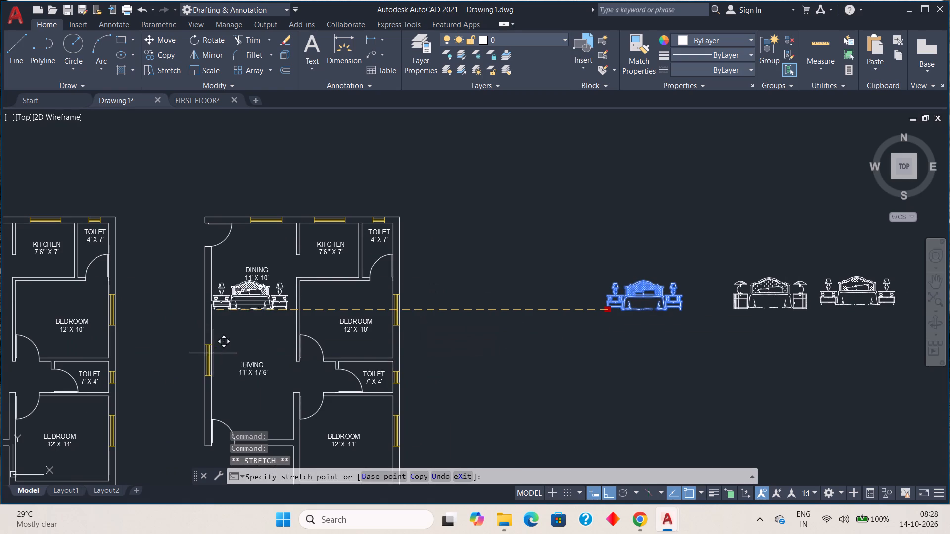
pyautogui.moveTo(216, 354); pyautogui.dragTo(620, 327, button='middle')
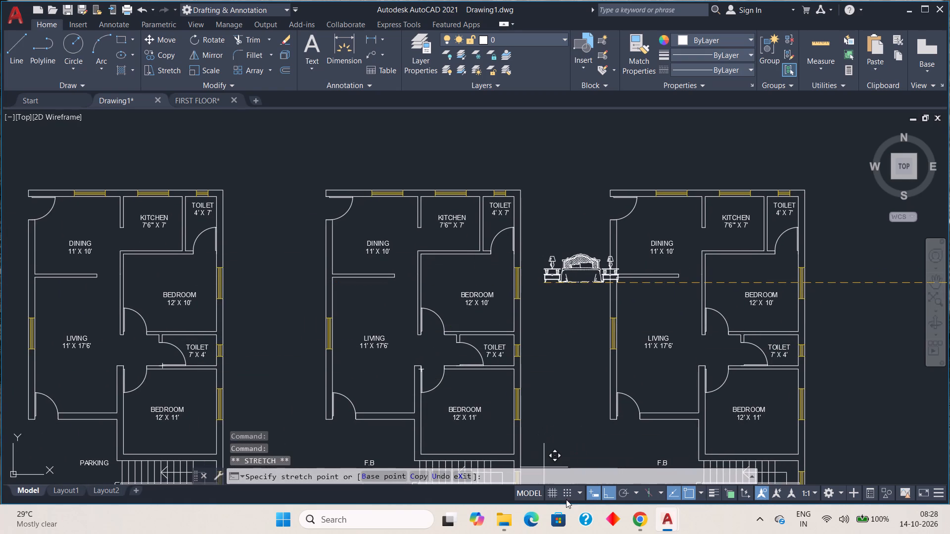
pyautogui.click(613, 489)
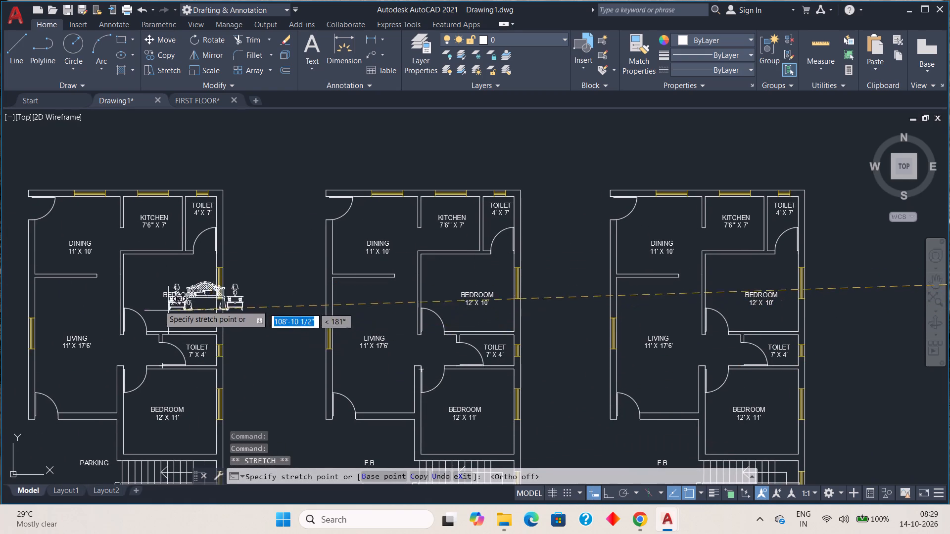
pyautogui.scroll(3, 147, 298)
pyautogui.scroll(-1, 109, 292)
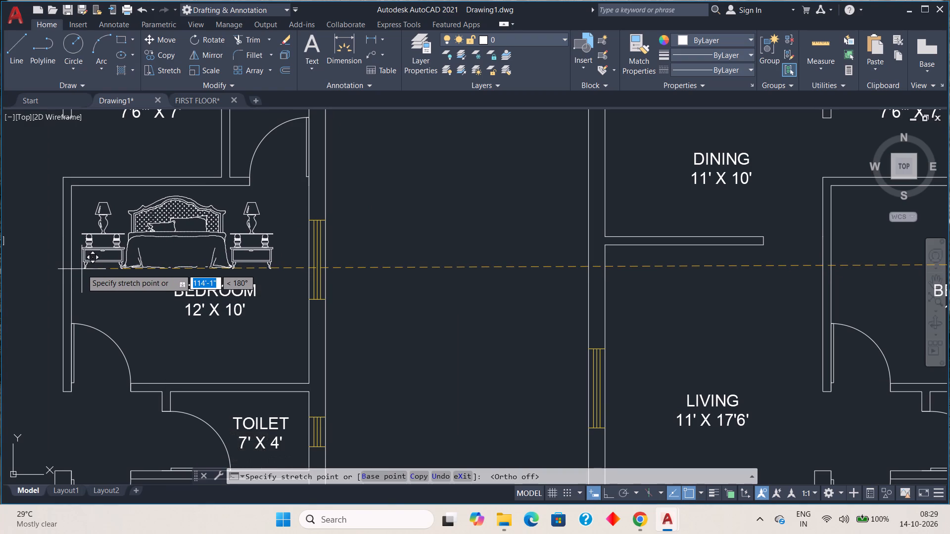
pyautogui.scroll(1, 82, 269)
pyautogui.moveTo(82, 271); pyautogui.dragTo(185, 338, button='middle')
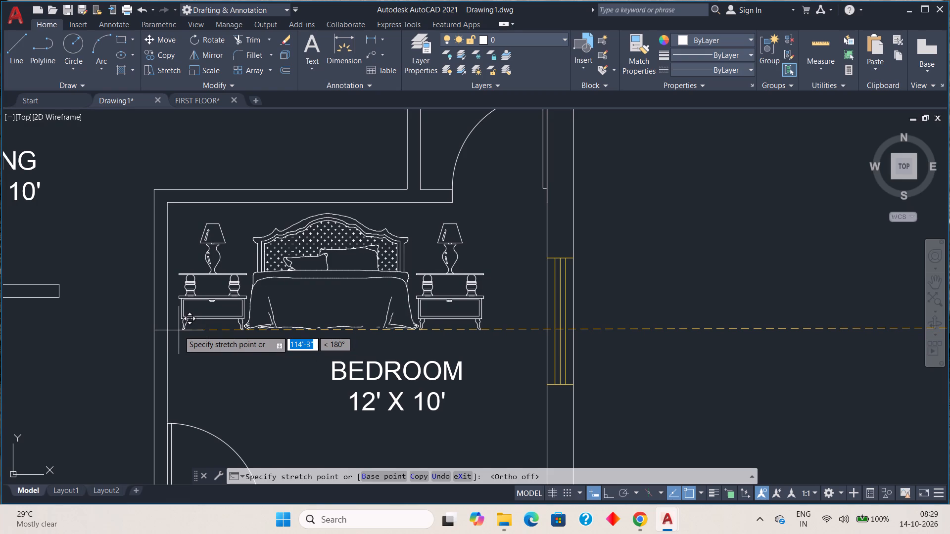
pyautogui.click(179, 330)
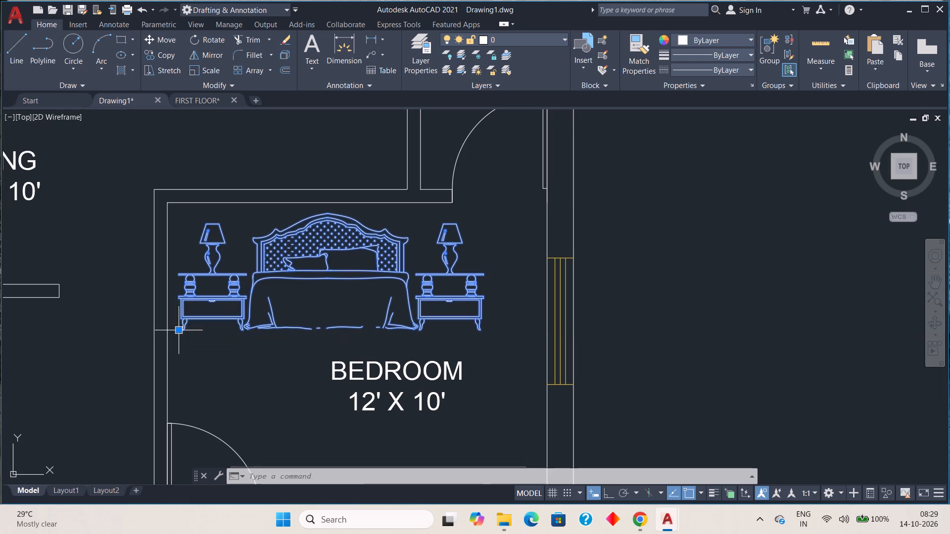
pyautogui.scroll(-2, 261, 374)
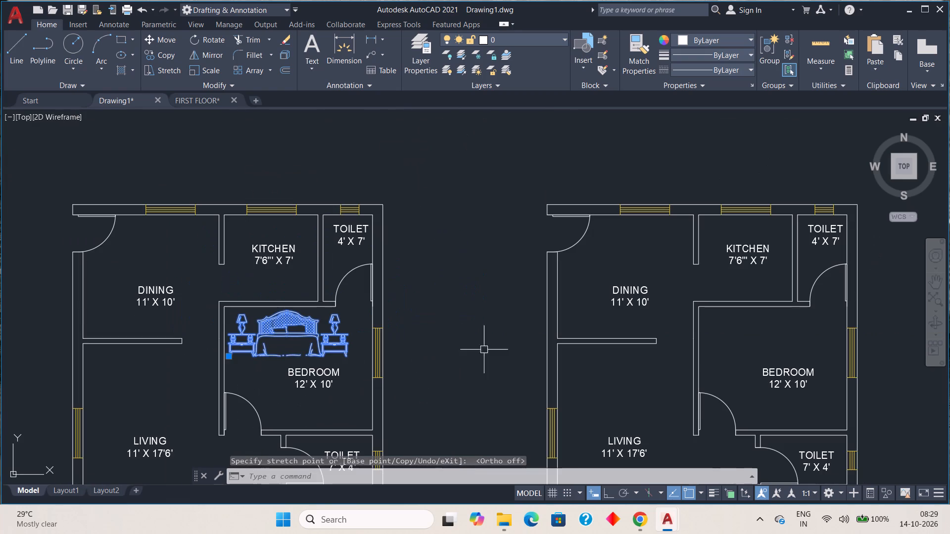
pyautogui.press('Escape')
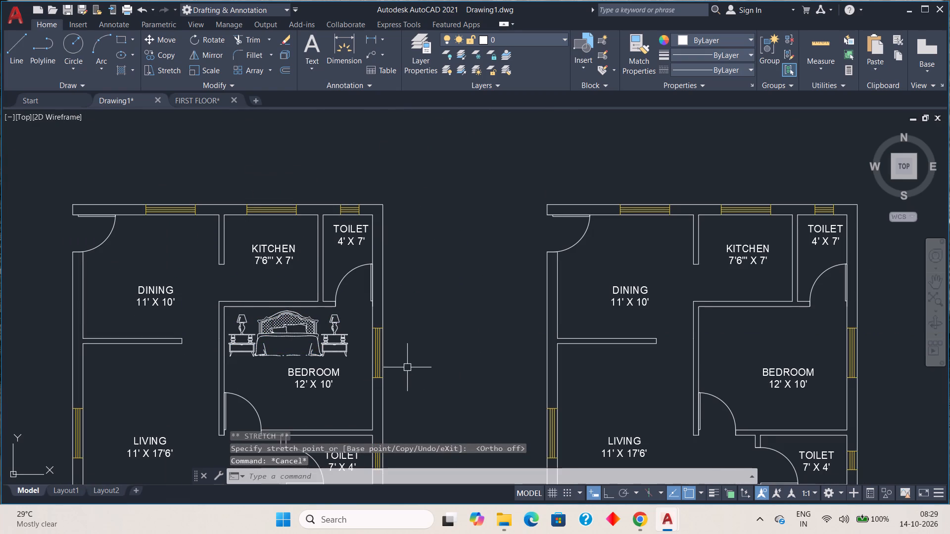
# Copy the armchair and lamp block of BEDROOM 3 from FIRST FLOOR and paste it below the spare beds in Drawing1.
pyautogui.moveTo(406, 365); pyautogui.dragTo(418, 281, button='middle')
pyautogui.click(185, 100)
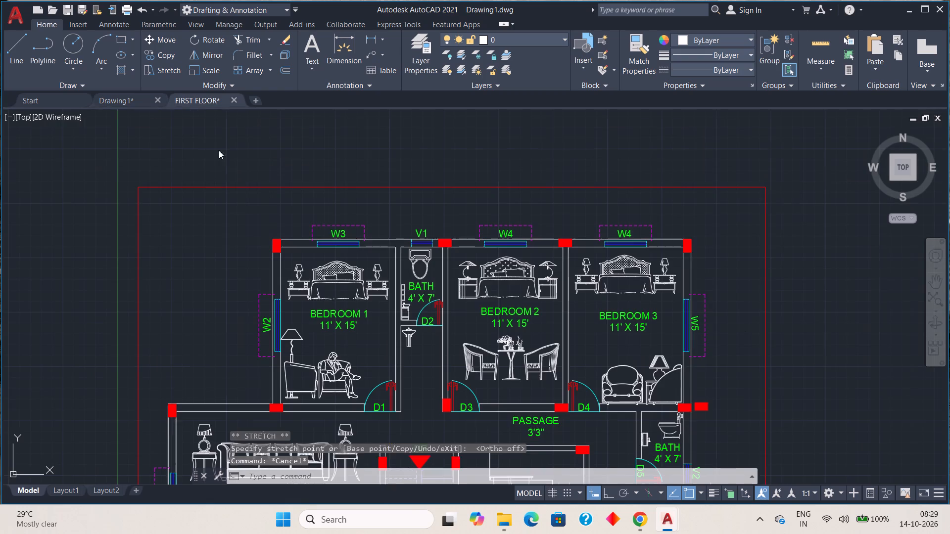
pyautogui.moveTo(470, 362); pyautogui.dragTo(200, 246, button='middle')
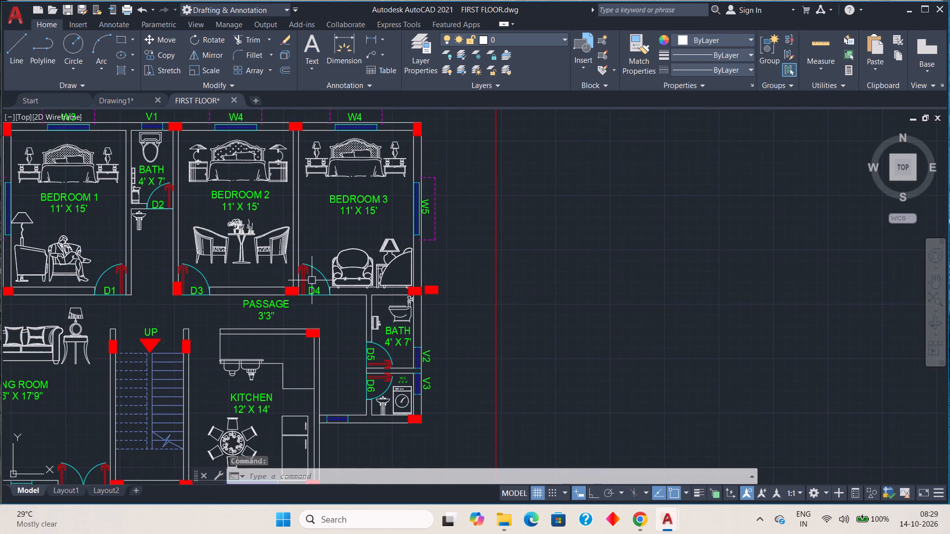
pyautogui.click(387, 267)
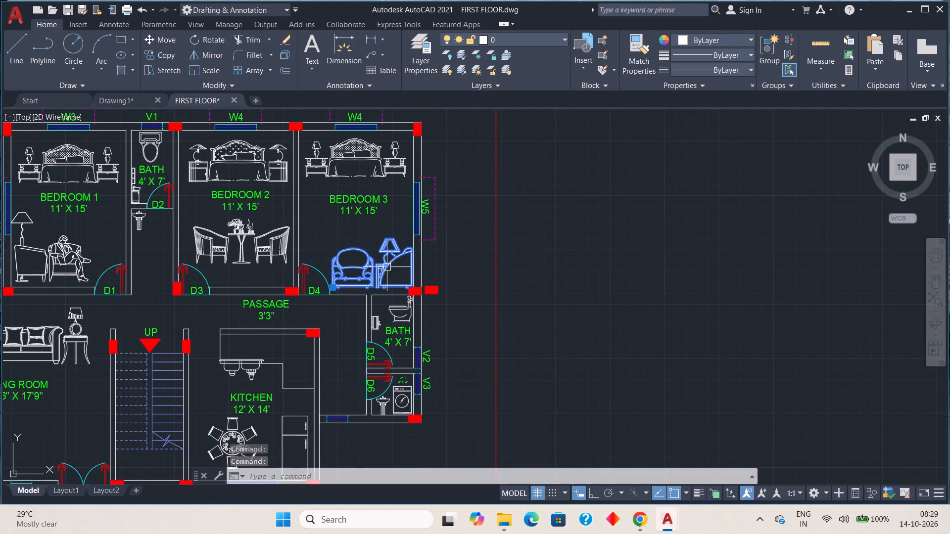
pyautogui.hotkey('ctrl', 'c')
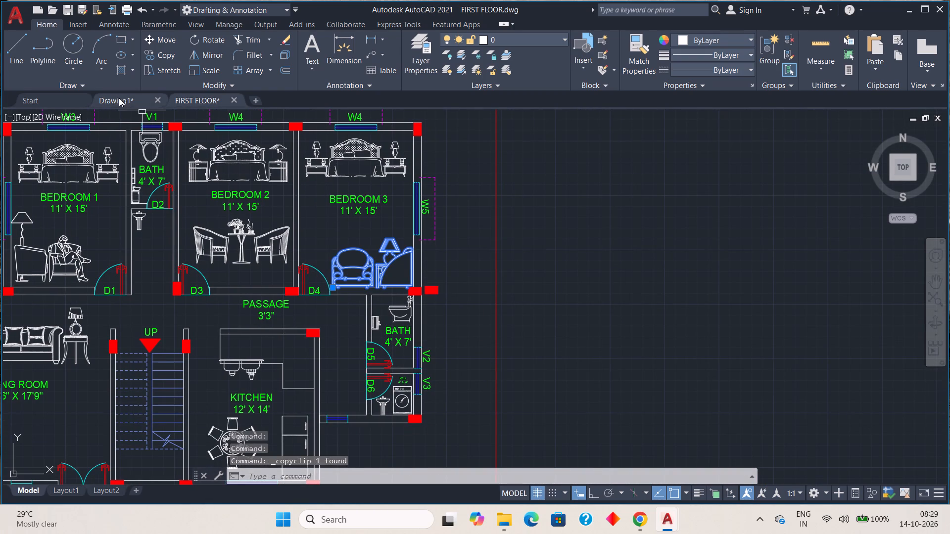
pyautogui.click(119, 98)
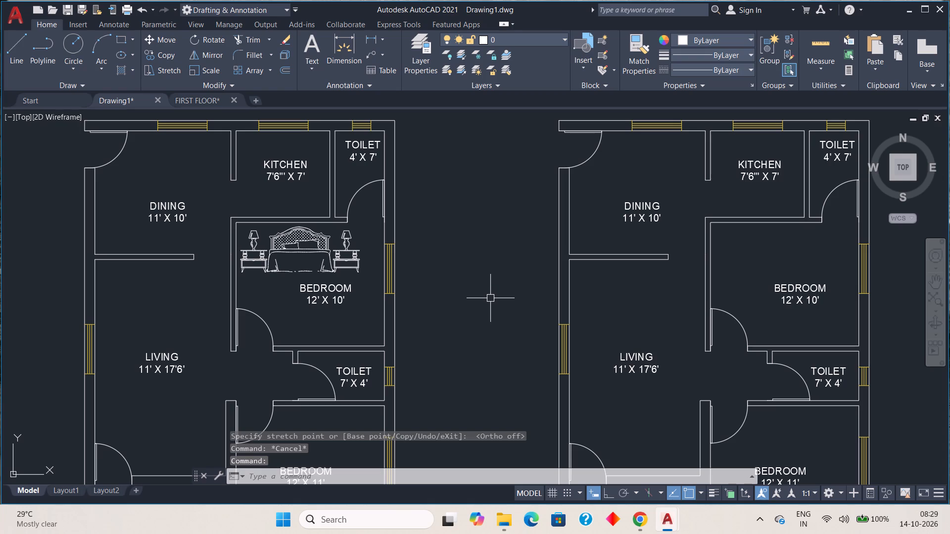
pyautogui.scroll(-2, 566, 317)
pyautogui.moveTo(513, 307); pyautogui.dragTo(62, 319, button='middle')
pyautogui.moveTo(585, 350); pyautogui.dragTo(565, 333, button='middle')
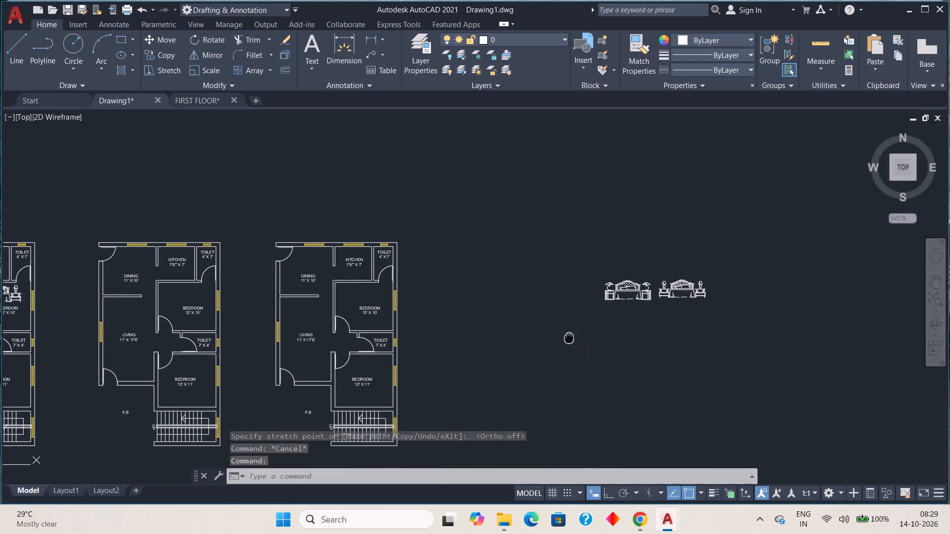
pyautogui.moveTo(565, 333); pyautogui.dragTo(479, 253, button='middle')
pyautogui.hotkey('ctrl', 'v')
pyautogui.click(483, 274)
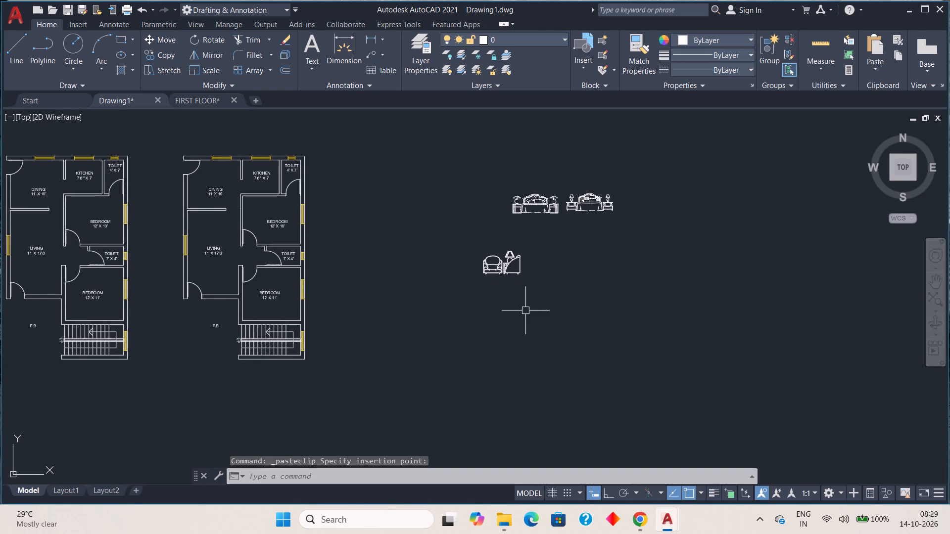
# Move the pasted armchair and lamp block into the PARKING plan's 12' X 10' bedroom, standing on the wall above the 7' X 4' toilet.
pyautogui.scroll(1, 516, 285)
pyautogui.click(484, 264)
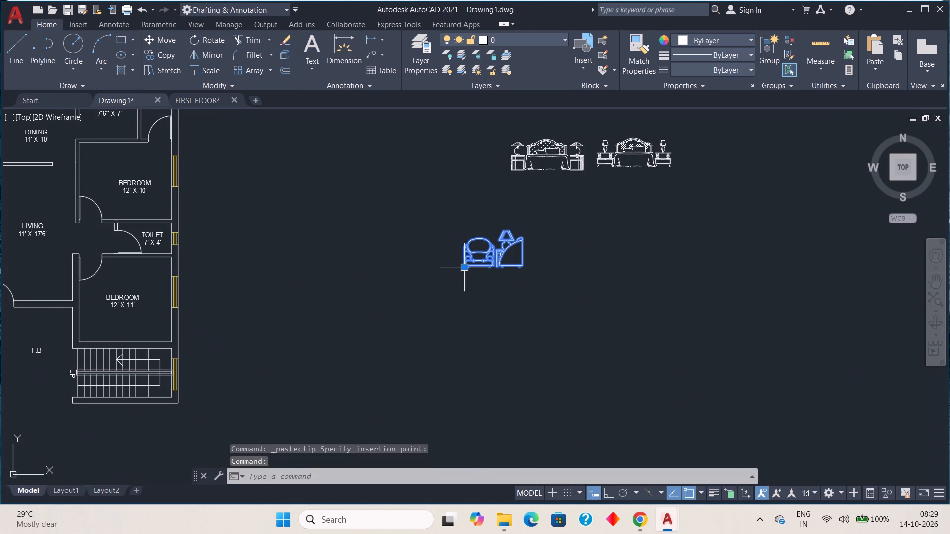
pyautogui.click(464, 266)
pyautogui.scroll(-2, 163, 267)
pyautogui.moveTo(159, 274); pyautogui.dragTo(408, 284, button='middle')
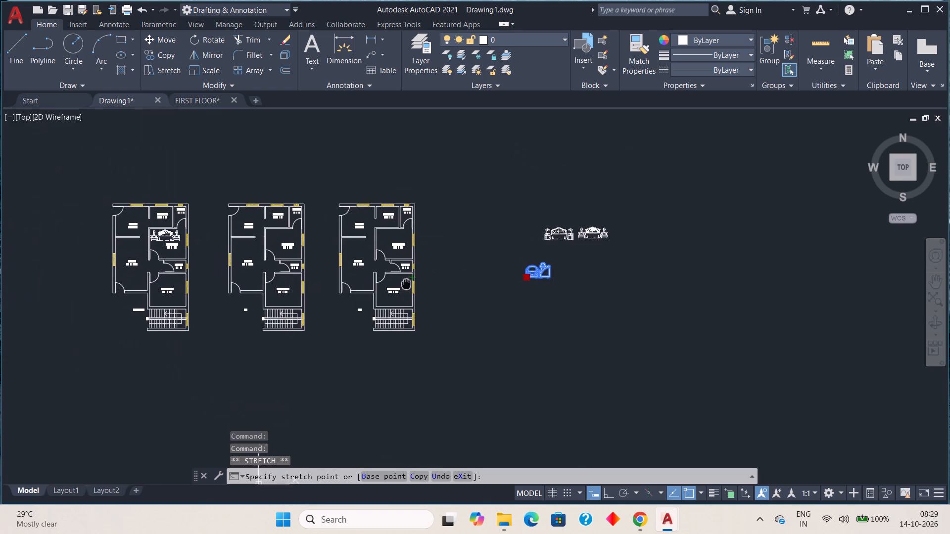
pyautogui.moveTo(408, 284); pyautogui.dragTo(413, 286, button='middle')
pyautogui.scroll(4, 188, 268)
pyautogui.scroll(-1, 188, 267)
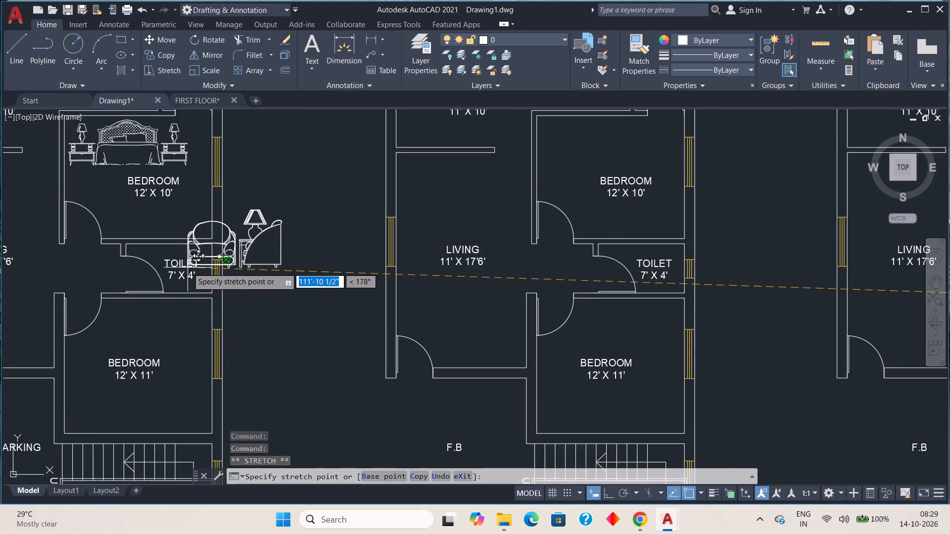
pyautogui.moveTo(205, 273); pyautogui.dragTo(468, 361, button='middle')
pyautogui.scroll(2, 396, 325)
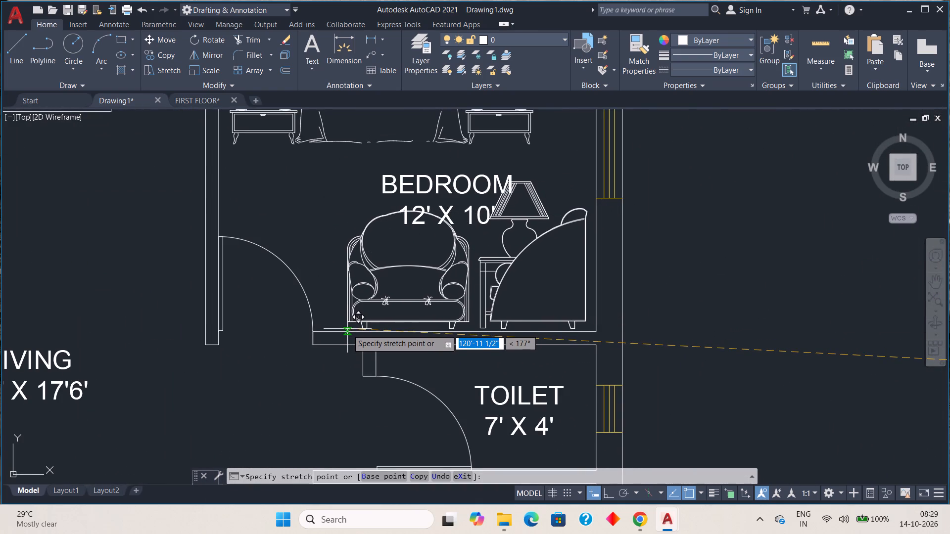
pyautogui.click(349, 329)
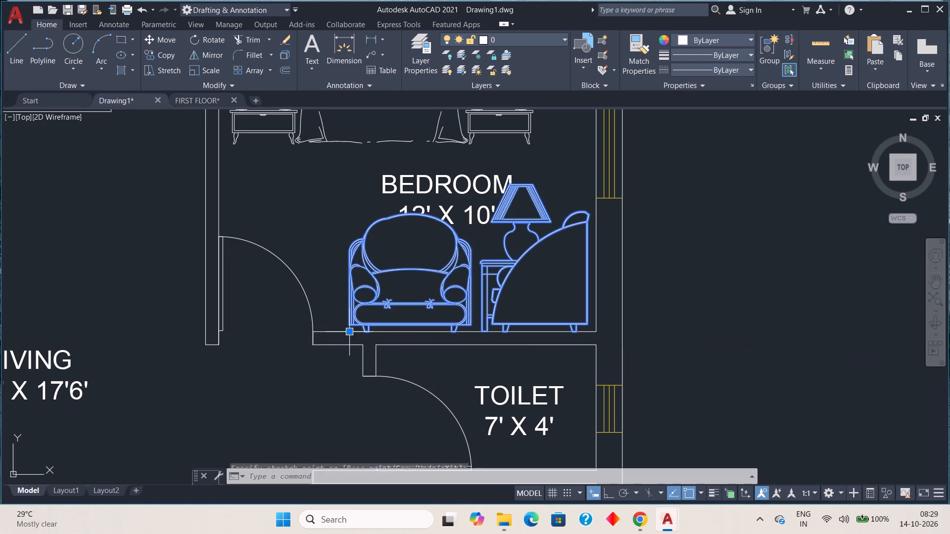
pyautogui.press('Escape')
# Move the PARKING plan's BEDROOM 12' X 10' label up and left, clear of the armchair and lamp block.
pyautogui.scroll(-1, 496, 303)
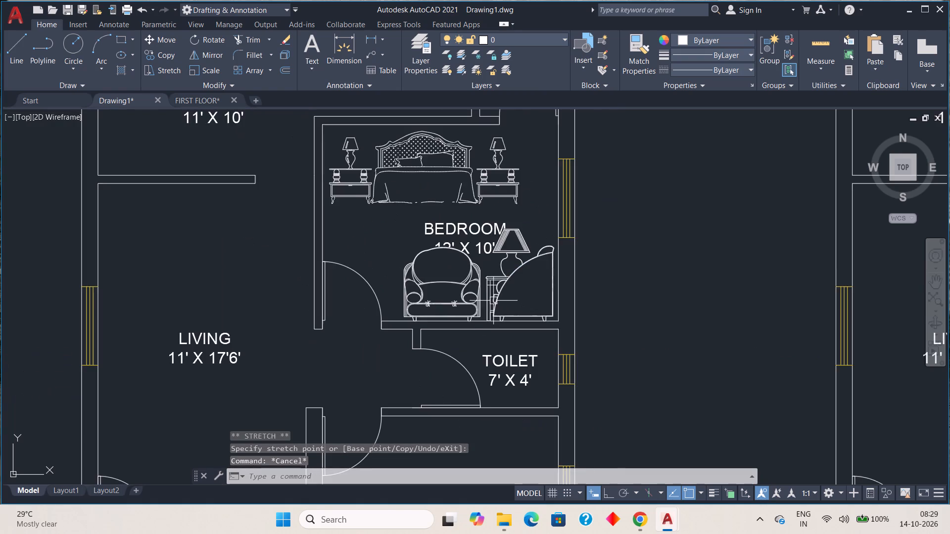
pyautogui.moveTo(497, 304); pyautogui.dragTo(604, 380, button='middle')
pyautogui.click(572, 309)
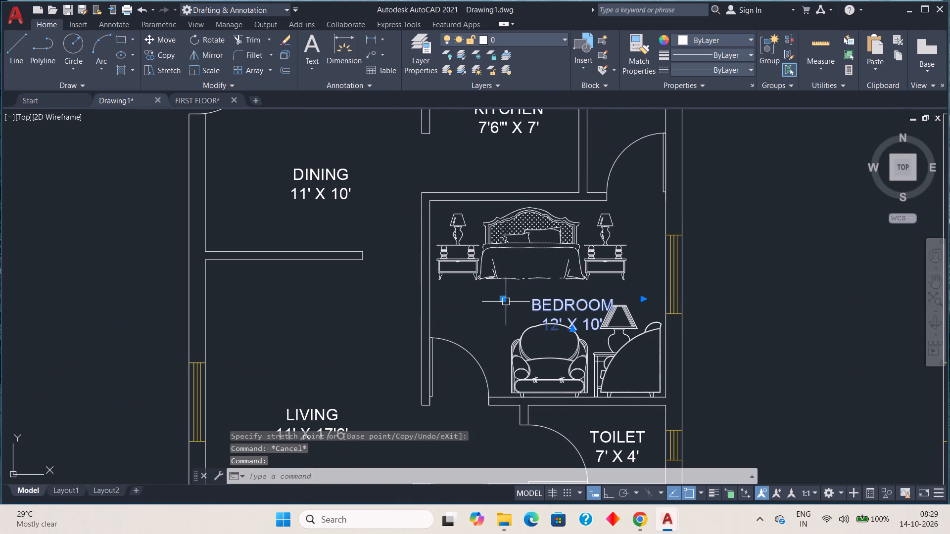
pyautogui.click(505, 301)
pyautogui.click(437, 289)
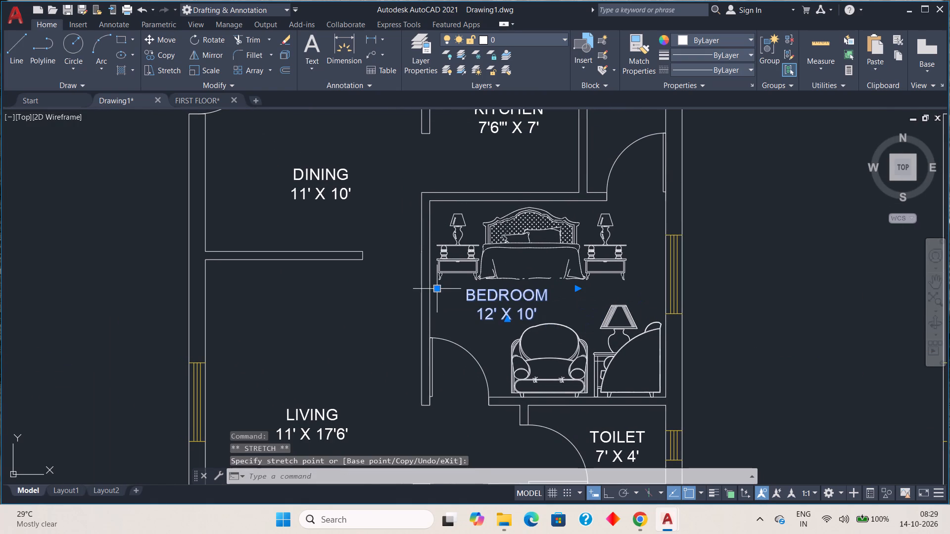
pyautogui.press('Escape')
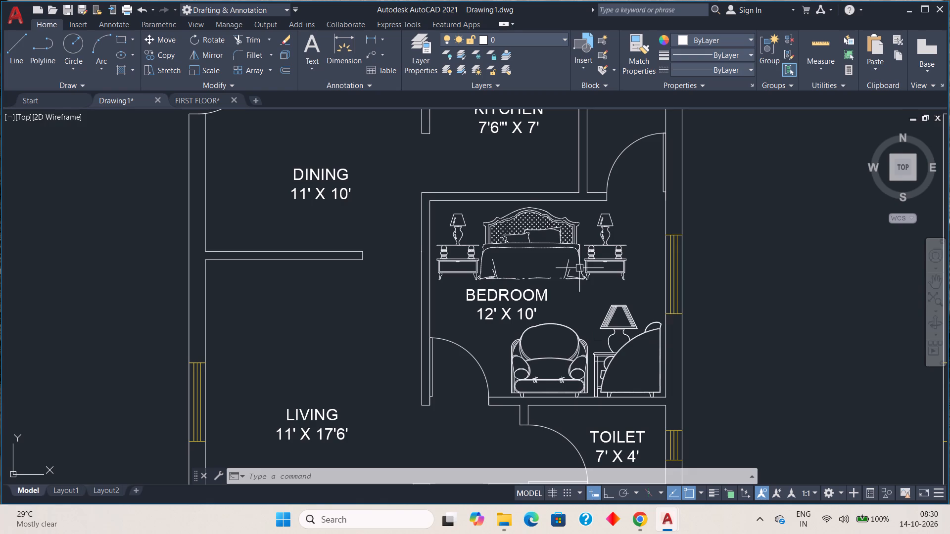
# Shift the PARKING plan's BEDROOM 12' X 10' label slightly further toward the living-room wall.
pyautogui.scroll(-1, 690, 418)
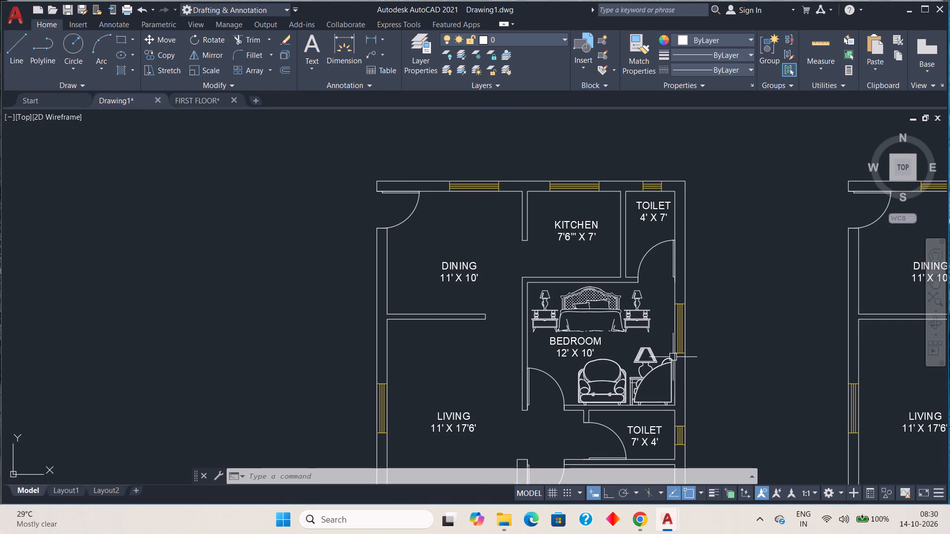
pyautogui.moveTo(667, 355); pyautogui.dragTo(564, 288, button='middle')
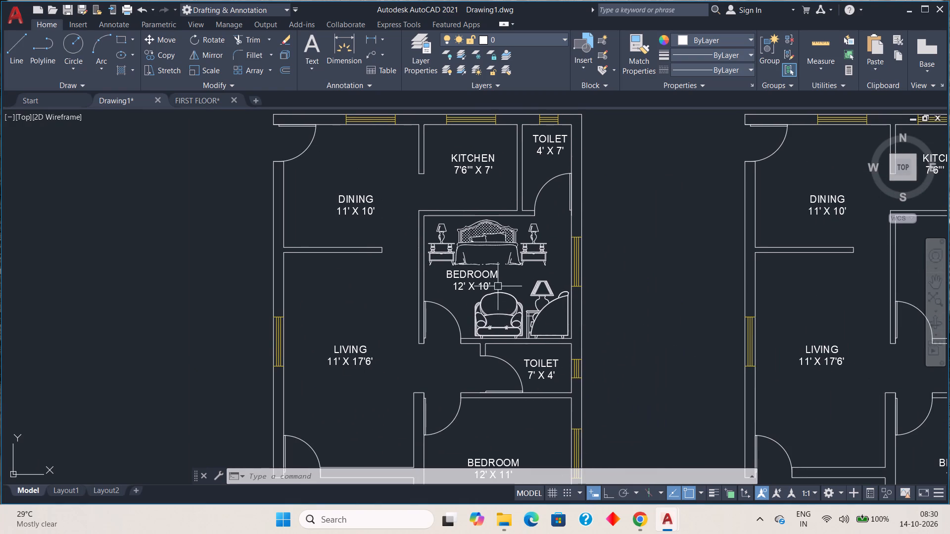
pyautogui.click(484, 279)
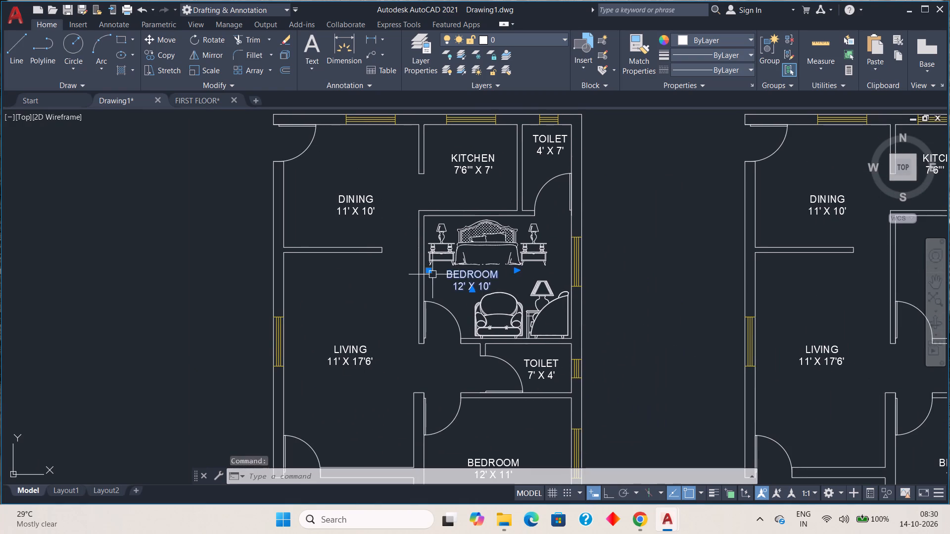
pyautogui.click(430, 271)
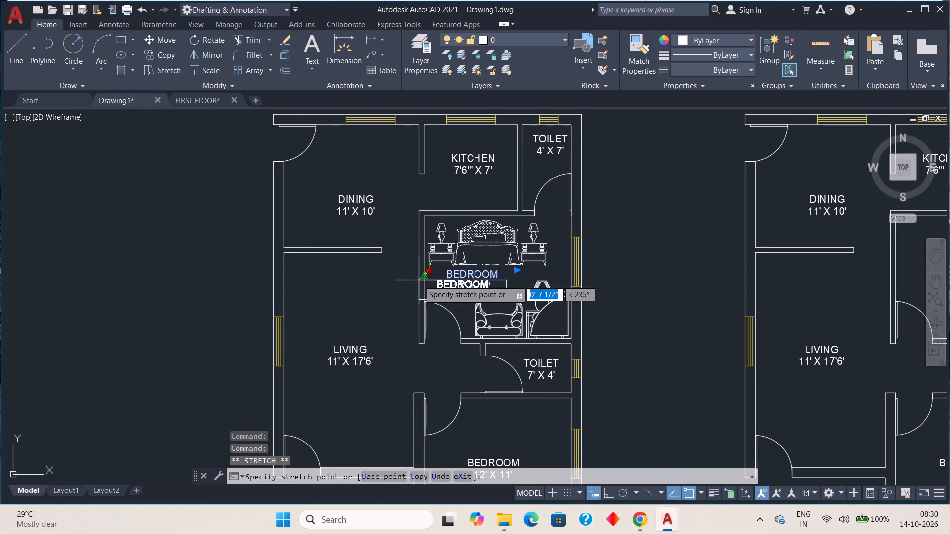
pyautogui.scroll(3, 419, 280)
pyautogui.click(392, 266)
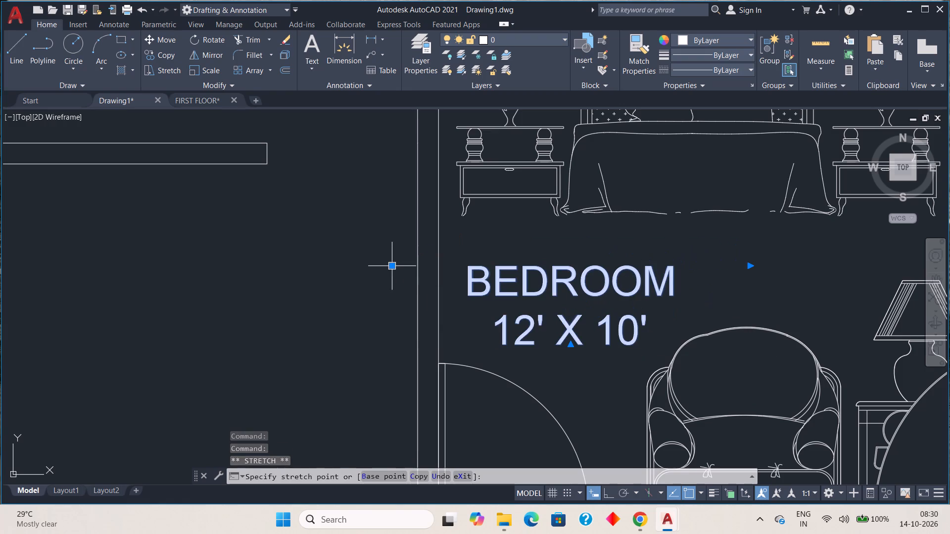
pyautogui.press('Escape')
# Move the PARKING plan's BEDROOM 12' X 10' label so it sits centred between the bed and the armchair.
pyautogui.scroll(-3, 610, 391)
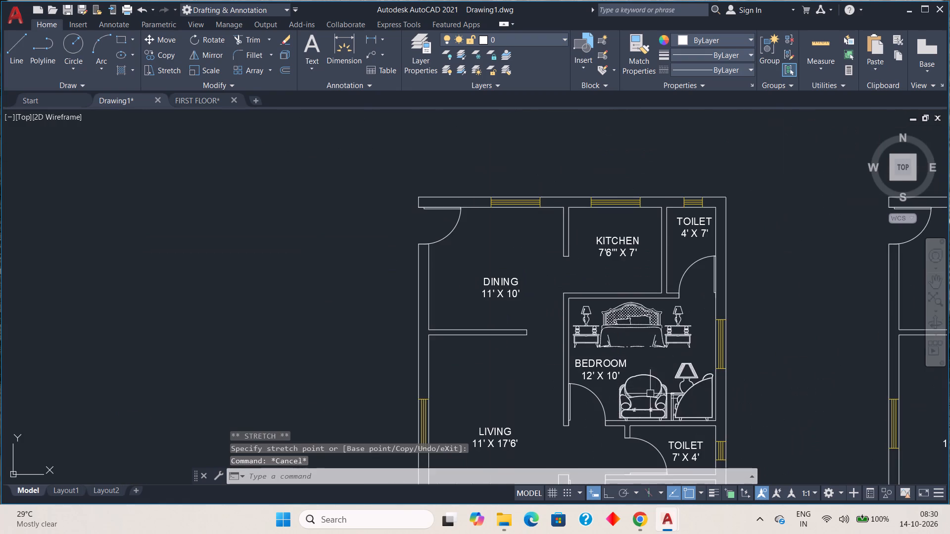
pyautogui.moveTo(637, 373); pyautogui.dragTo(519, 255, button='middle')
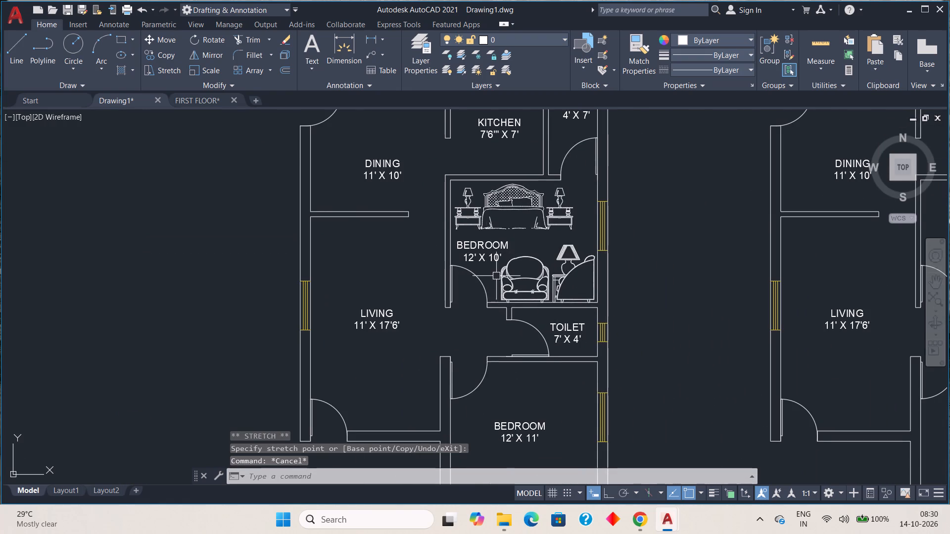
pyautogui.scroll(2, 497, 277)
pyautogui.click(444, 198)
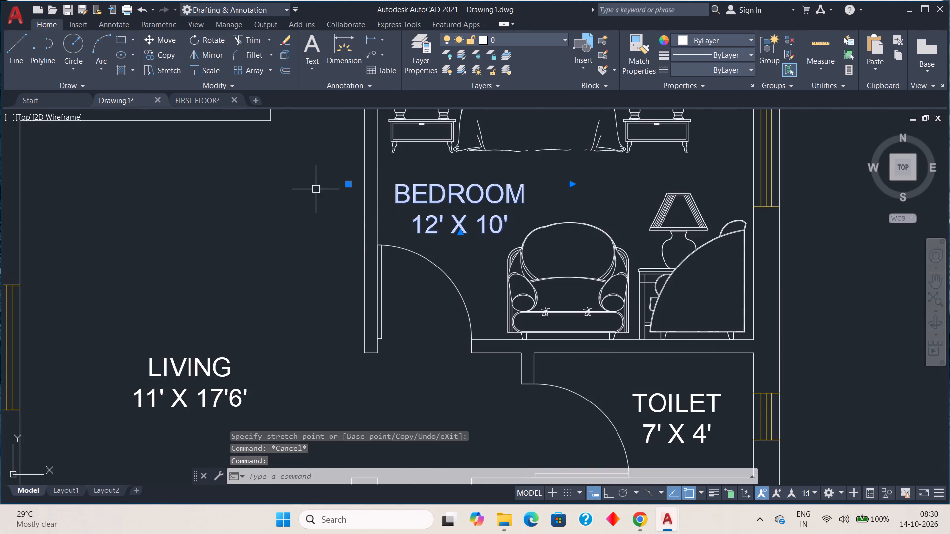
pyautogui.click(348, 182)
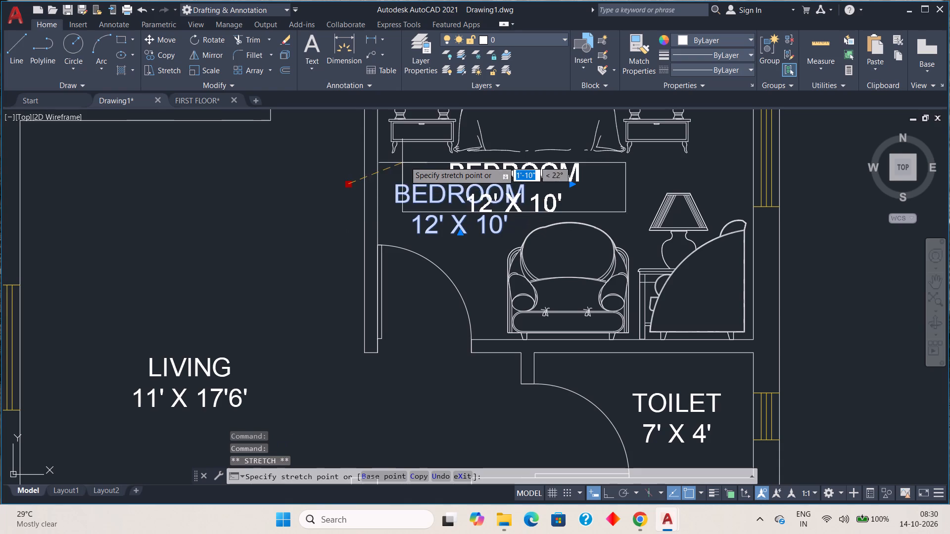
pyautogui.click(446, 161)
pyautogui.press('Escape')
# Copy the PARKING bedroom's bed and armchair blocks about 38'-5" horizontally into the middle plan's 12' X 10' bedroom, using the armchair block's lower corner as base point.
pyautogui.scroll(-2, 566, 298)
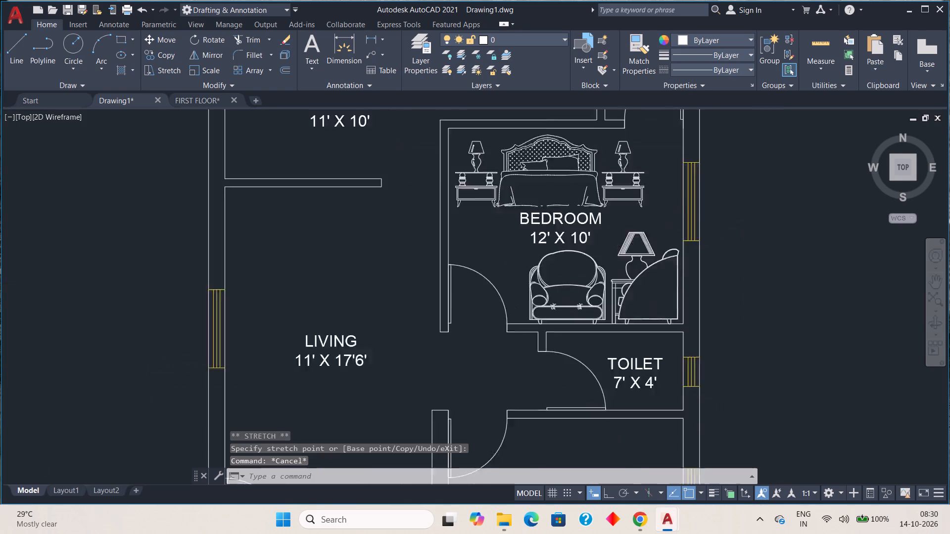
pyautogui.scroll(-1, 566, 297)
pyautogui.click(561, 240)
pyautogui.click(577, 296)
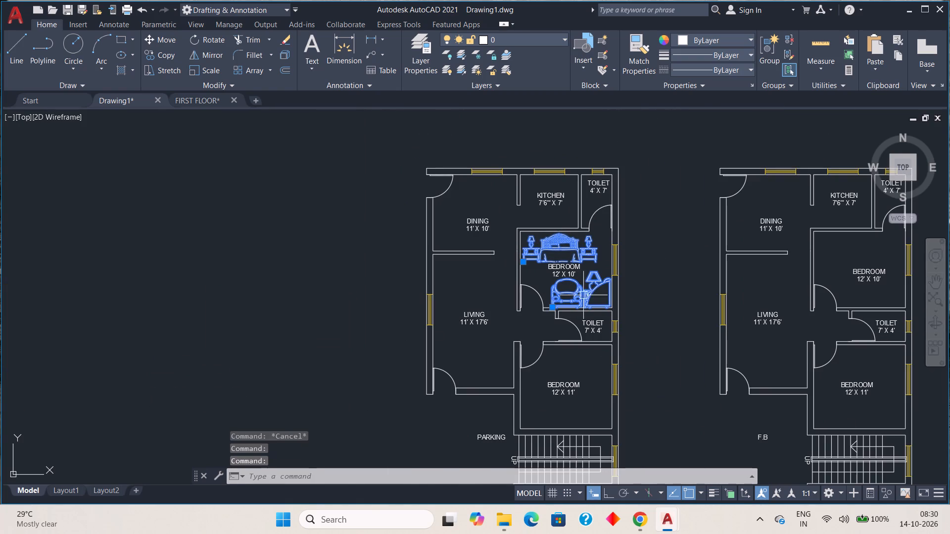
pyautogui.click(152, 56)
pyautogui.scroll(4, 623, 296)
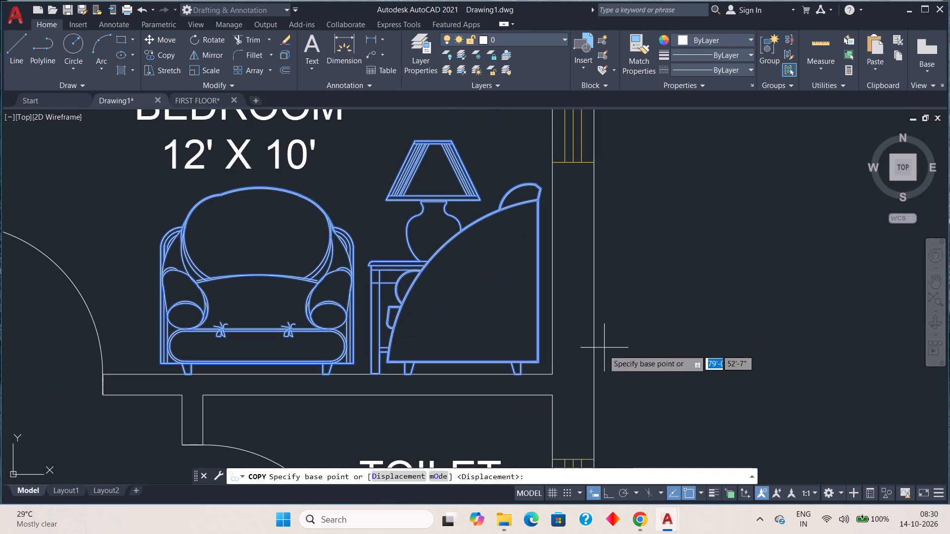
pyautogui.click(542, 362)
pyautogui.scroll(-2, 695, 349)
pyautogui.moveTo(728, 343); pyautogui.dragTo(74, 345, button='middle')
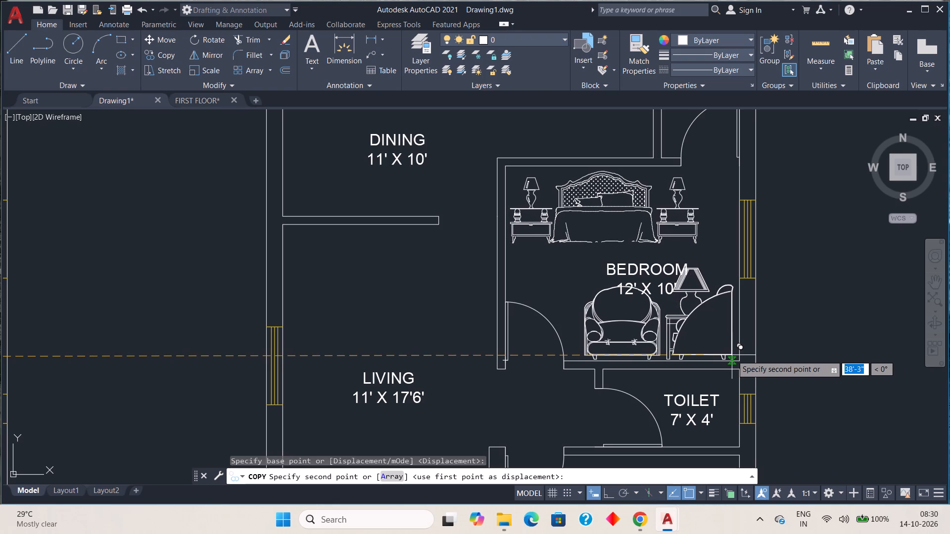
pyautogui.scroll(3, 738, 356)
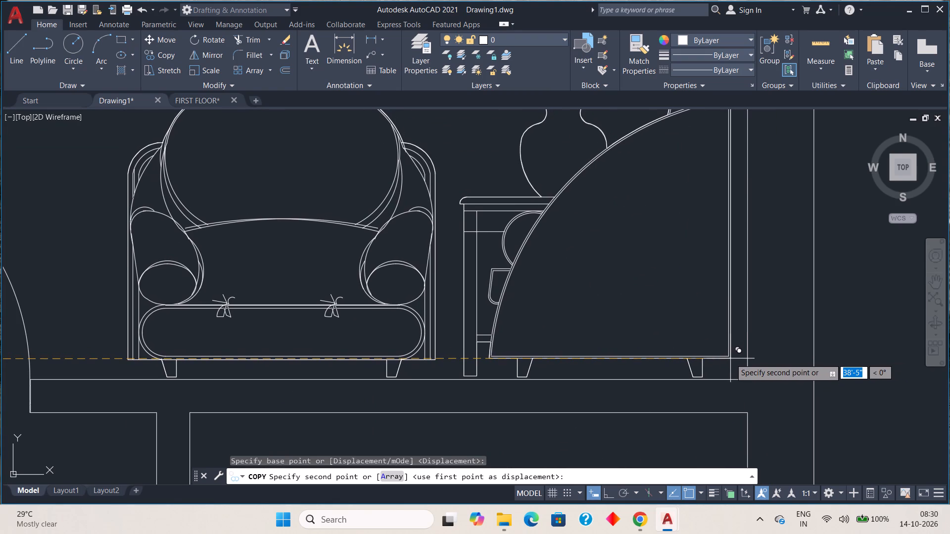
pyautogui.click(730, 358)
# Place another copy of the bed and armchair blocks in the third plan's 12' X 10' bedroom, about 74'-10" from the original, and finish copying.
pyautogui.scroll(-2, 730, 358)
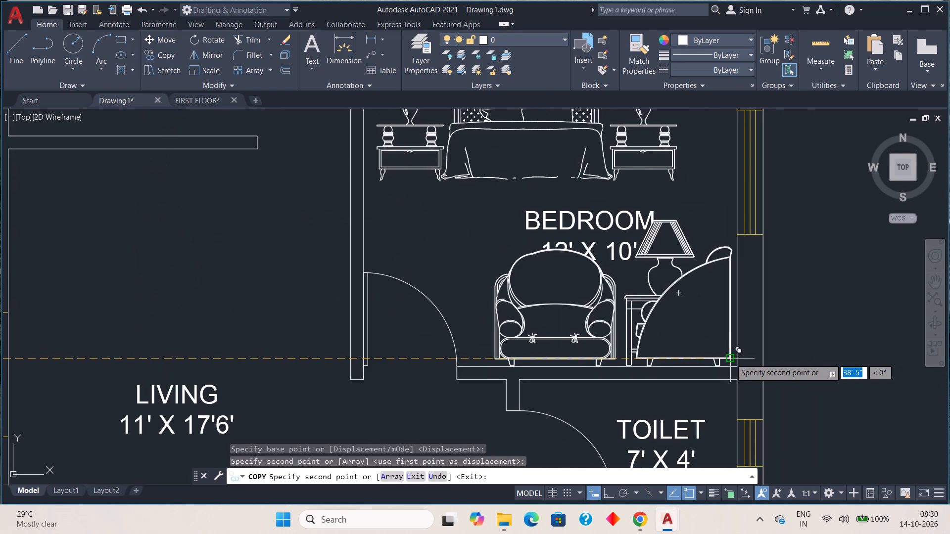
pyautogui.moveTo(740, 358); pyautogui.dragTo(382, 383, button='middle')
pyautogui.scroll(-2, 429, 381)
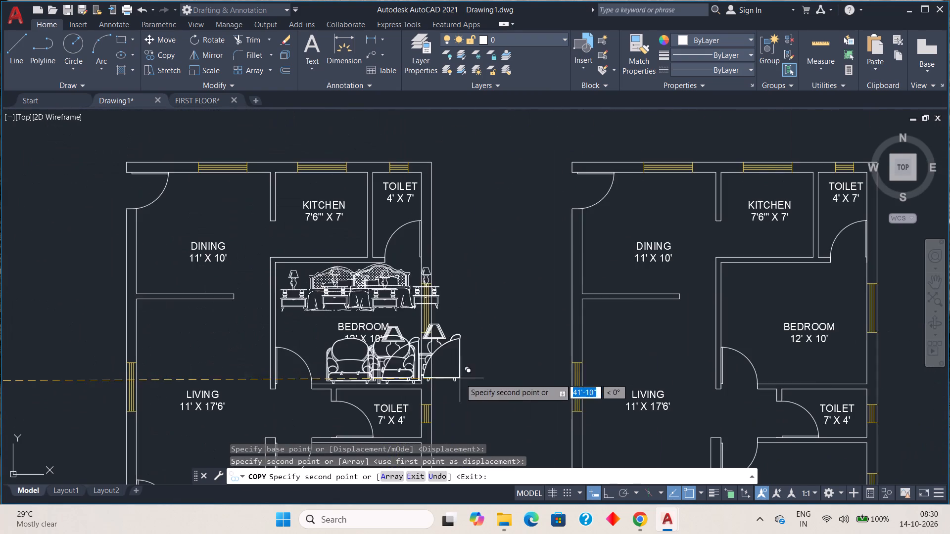
pyautogui.moveTo(643, 366); pyautogui.dragTo(366, 366, button='middle')
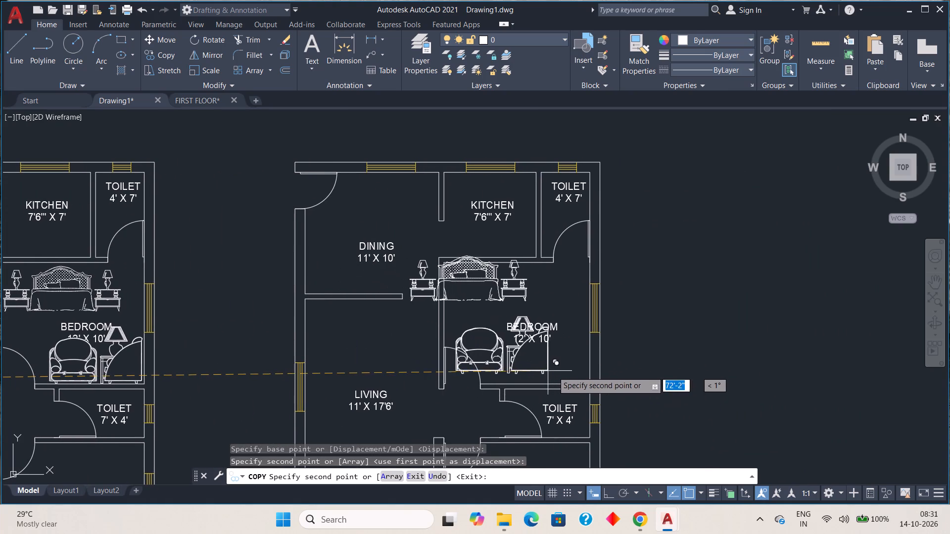
pyautogui.scroll(2, 562, 371)
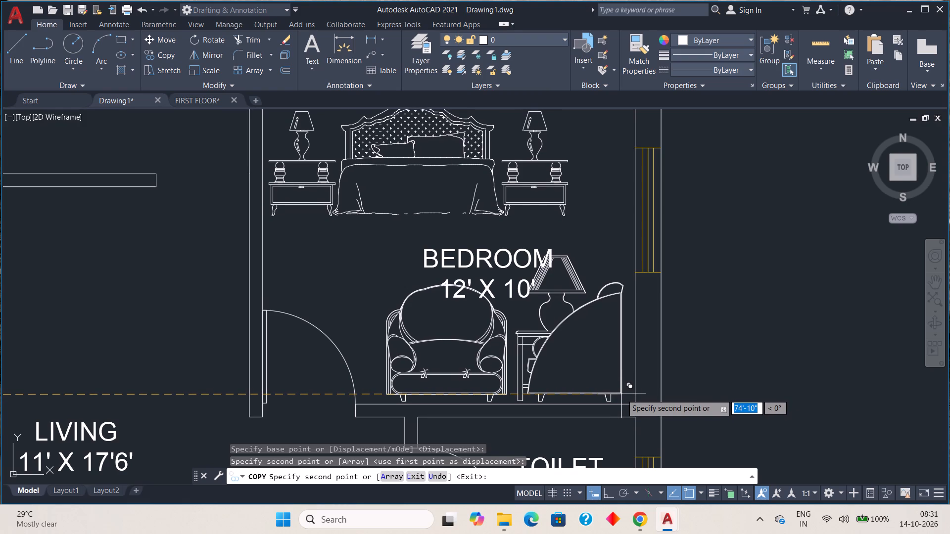
pyautogui.click(621, 394)
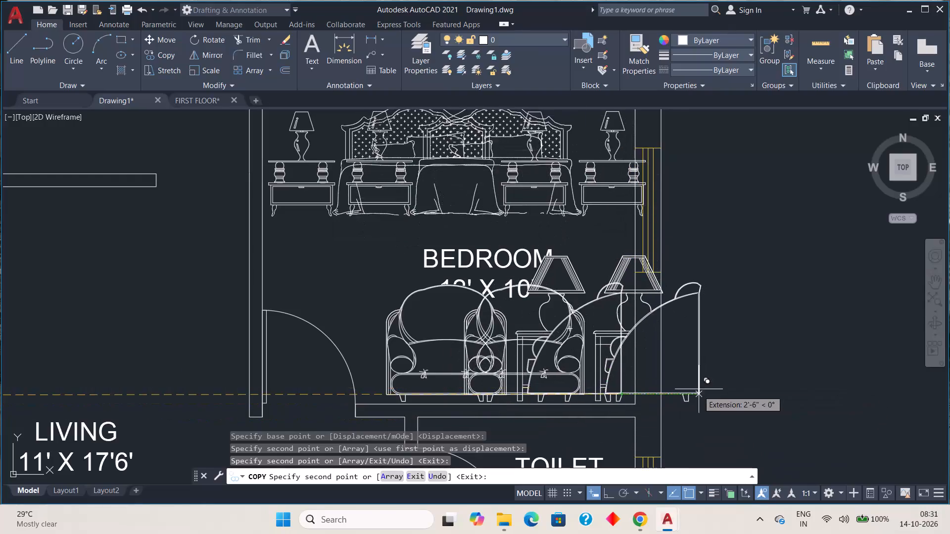
pyautogui.scroll(-2, 698, 392)
pyautogui.press('Escape')
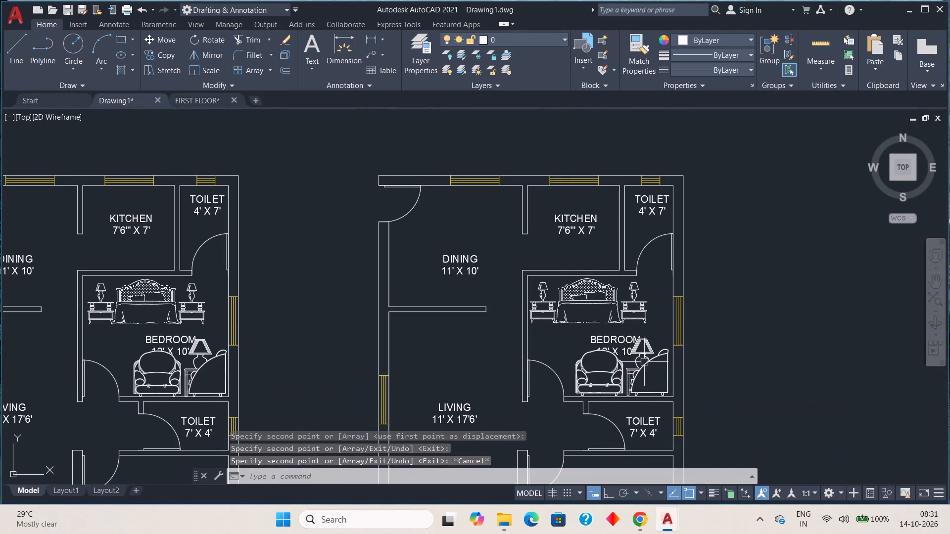
# Move the third plan's BEDROOM 12' X 10' label up and left into the gap between the bed and the armchair.
pyautogui.scroll(3, 635, 355)
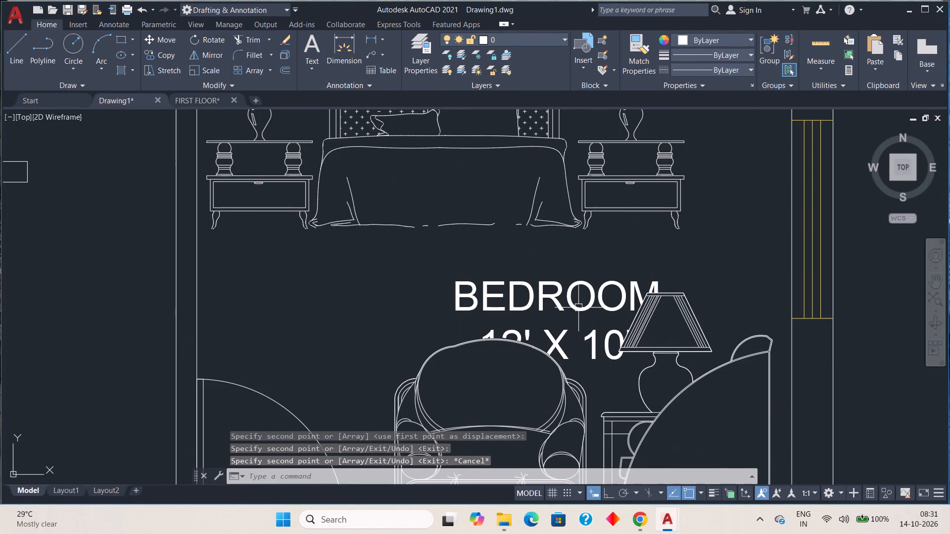
pyautogui.click(576, 306)
pyautogui.click(382, 283)
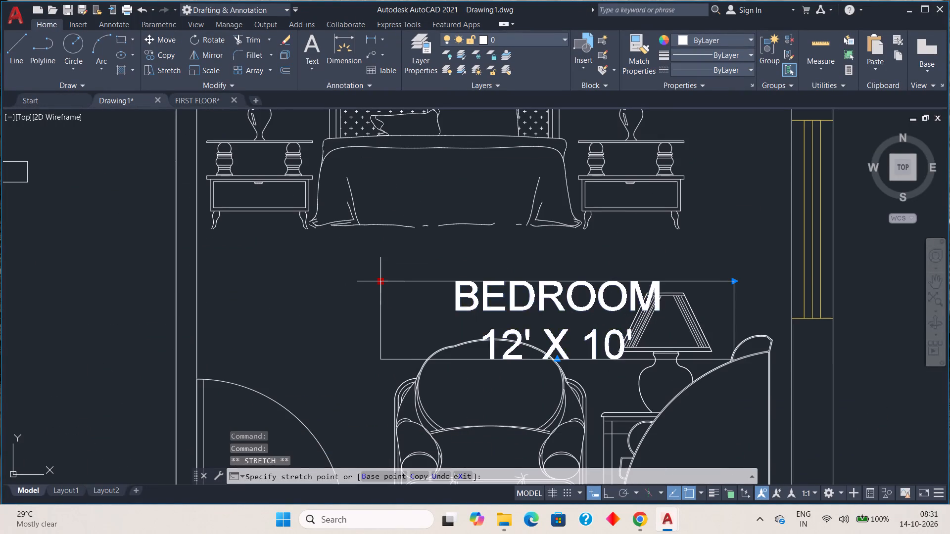
pyautogui.click(279, 240)
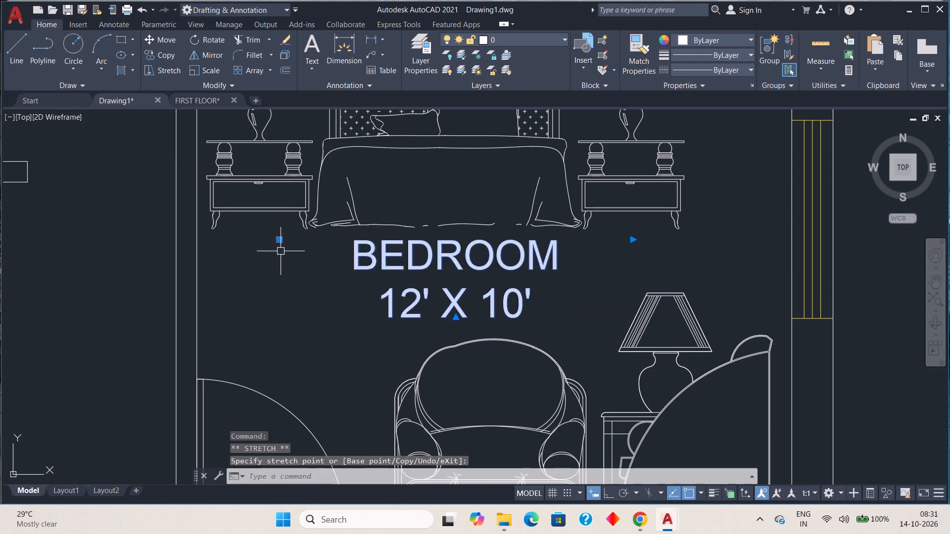
pyautogui.press('Escape')
# Move the middle plan's BEDROOM 12' X 10' label up and left into the gap between the bed and the armchair.
pyautogui.scroll(-2, 406, 340)
pyautogui.moveTo(380, 336); pyautogui.dragTo(379, 335, button='middle')
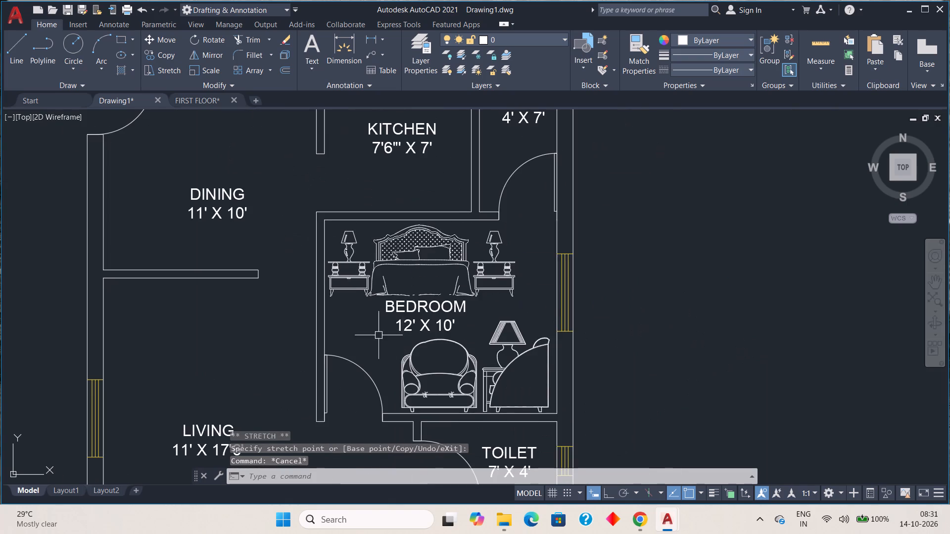
pyautogui.moveTo(379, 335); pyautogui.dragTo(823, 355, button='middle')
pyautogui.moveTo(436, 348); pyautogui.dragTo(701, 324, button='middle')
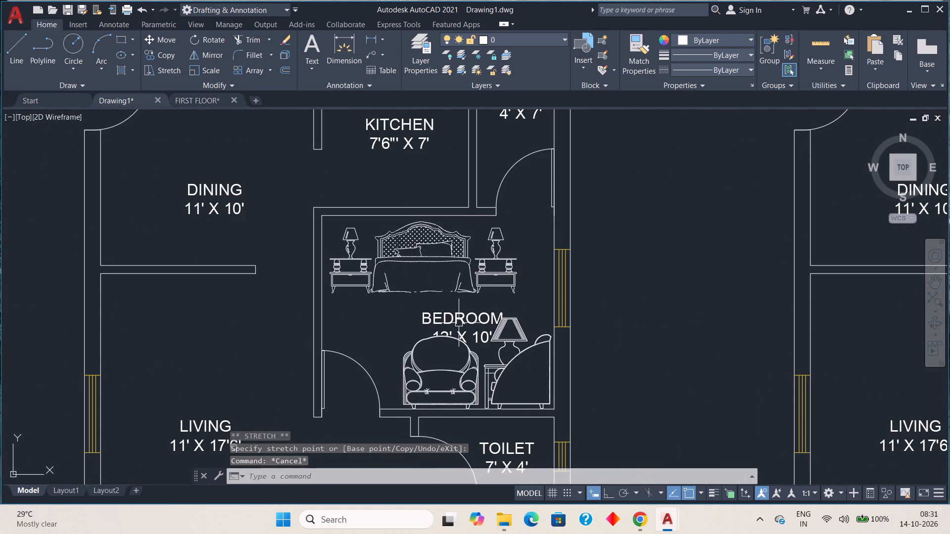
pyautogui.click(459, 321)
pyautogui.click(396, 312)
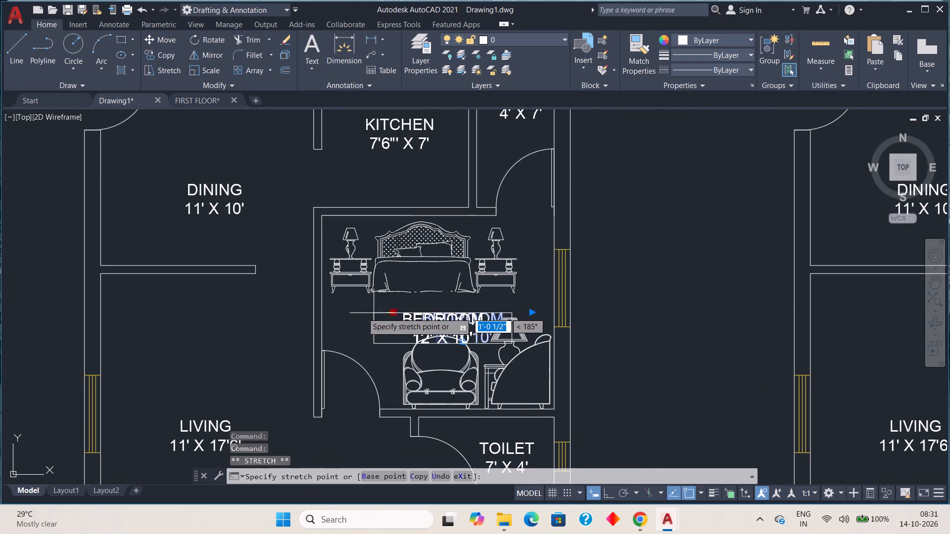
pyautogui.scroll(2, 344, 305)
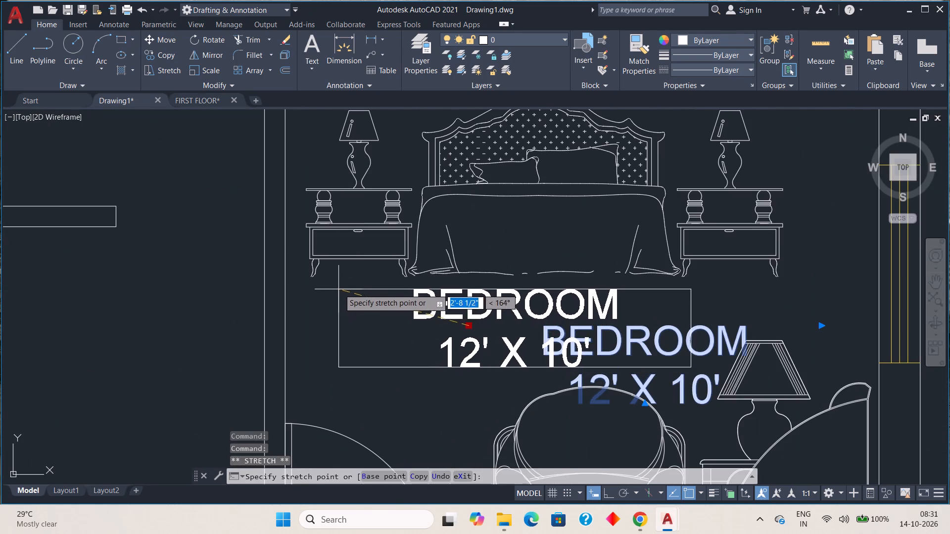
pyautogui.click(346, 286)
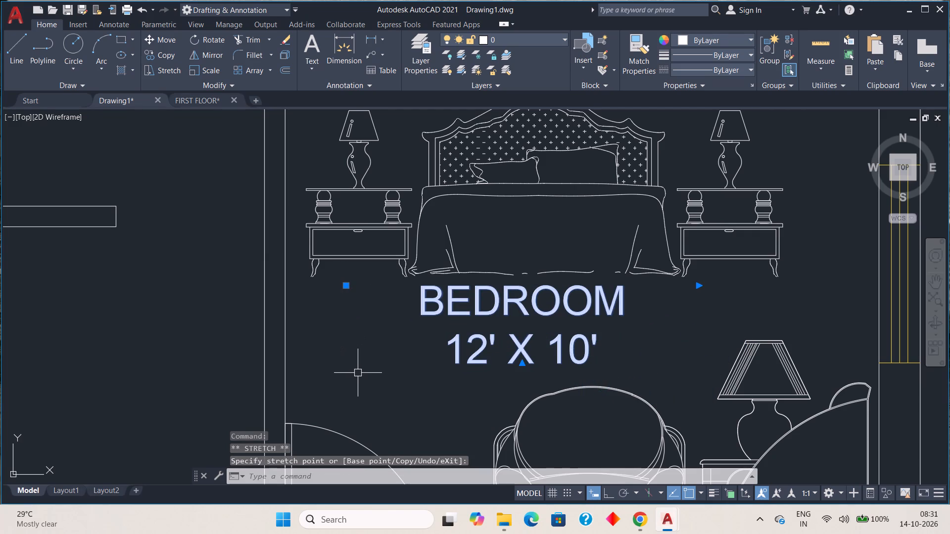
pyautogui.press('Escape')
# Move the spare bed with drooping-shade lamps about 55'-10" into the third plan's 12' X 11' bedroom, just above the room label.
pyautogui.scroll(-3, 365, 369)
pyautogui.moveTo(434, 394); pyautogui.dragTo(533, 339, button='middle')
pyautogui.scroll(-1, 413, 336)
pyautogui.moveTo(411, 329); pyautogui.dragTo(460, 306, button='middle')
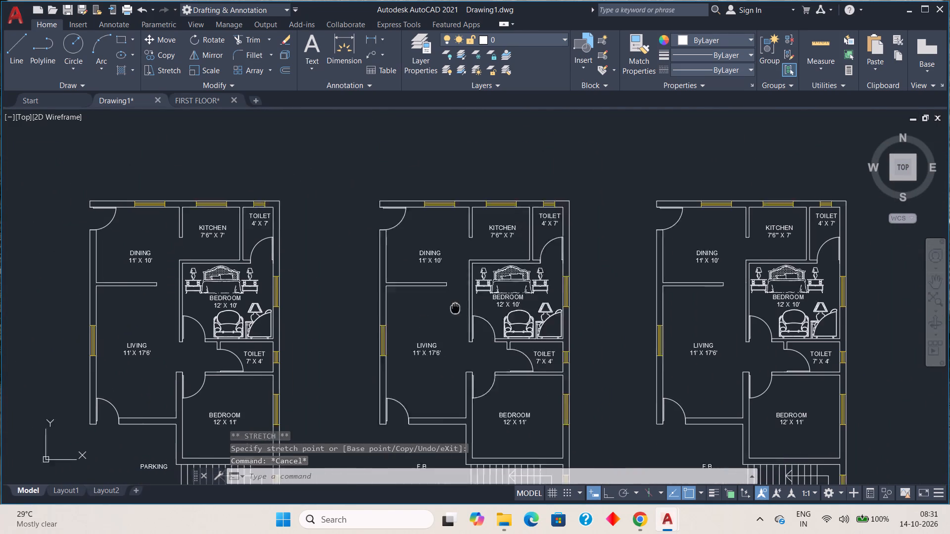
pyautogui.moveTo(460, 306); pyautogui.dragTo(499, 277, button='middle')
pyautogui.moveTo(512, 328); pyautogui.dragTo(422, 290, button='middle')
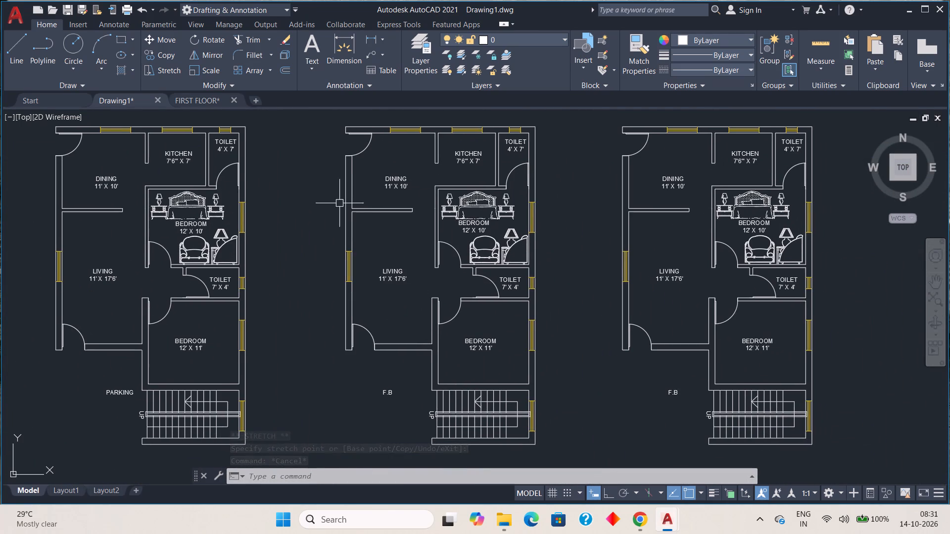
pyautogui.moveTo(686, 267); pyautogui.dragTo(220, 312, button='middle')
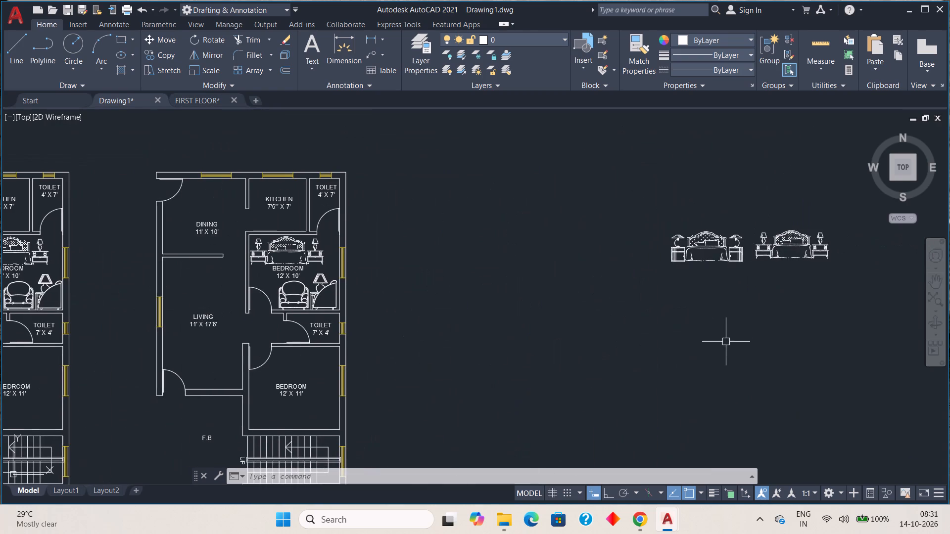
pyautogui.moveTo(673, 344); pyautogui.dragTo(599, 353, button='middle')
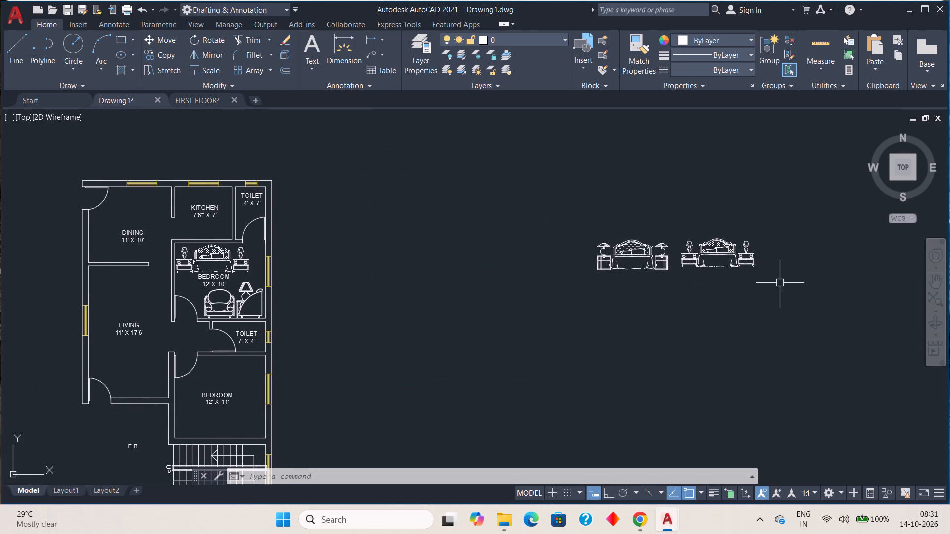
pyautogui.moveTo(764, 301); pyautogui.dragTo(728, 323, button='middle')
pyautogui.click(610, 270)
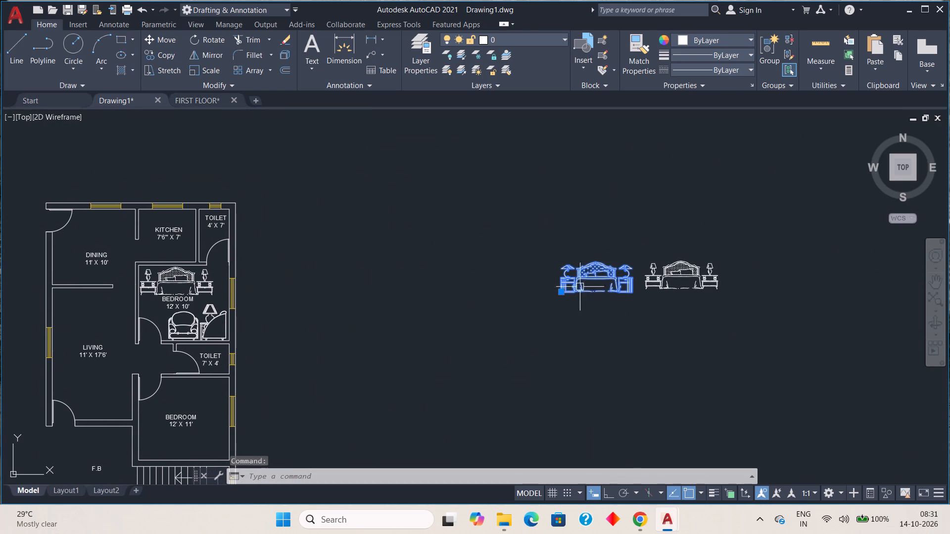
pyautogui.click(561, 292)
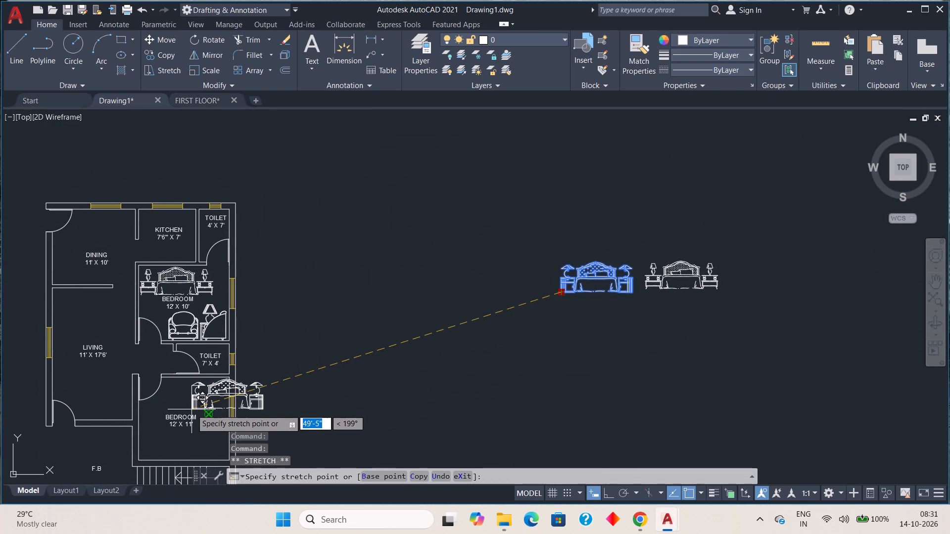
pyautogui.moveTo(192, 409); pyautogui.dragTo(455, 292, button='middle')
pyautogui.scroll(3, 425, 326)
pyautogui.scroll(-1, 425, 326)
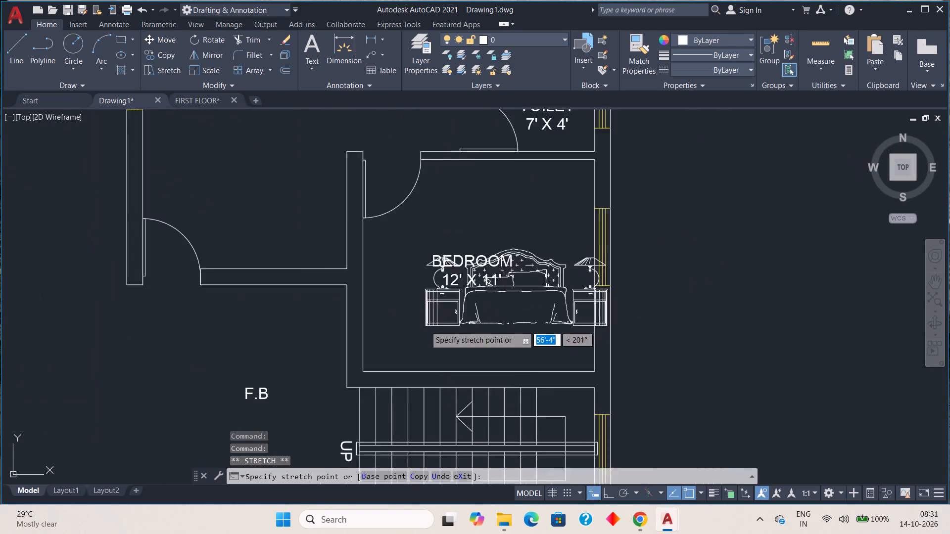
pyautogui.scroll(-1, 425, 326)
pyautogui.scroll(2, 416, 301)
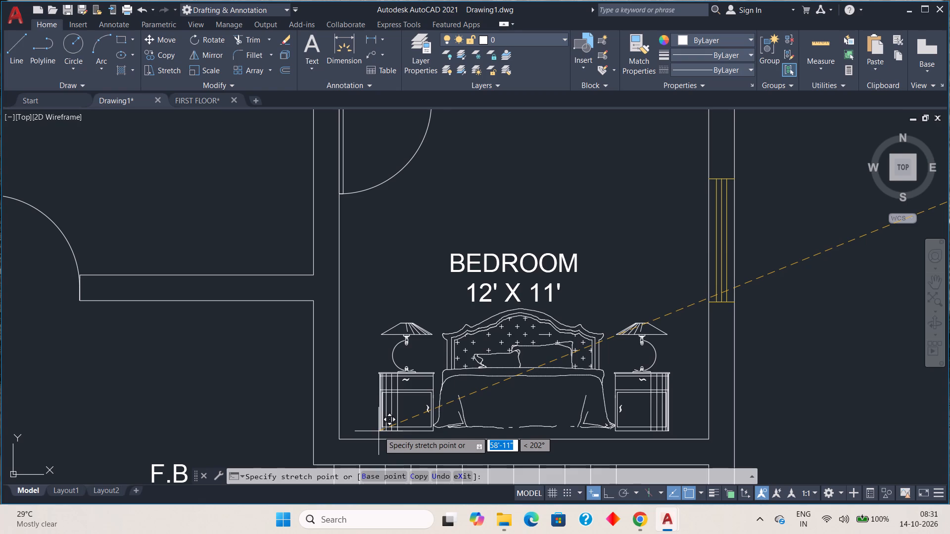
pyautogui.scroll(-1, 379, 425)
pyautogui.moveTo(378, 427); pyautogui.dragTo(373, 437, button='middle')
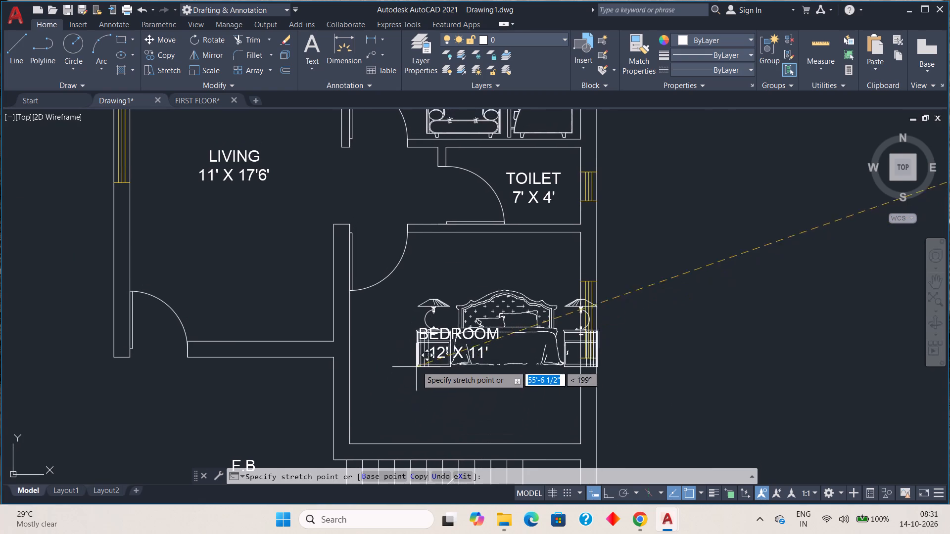
pyautogui.scroll(1, 394, 341)
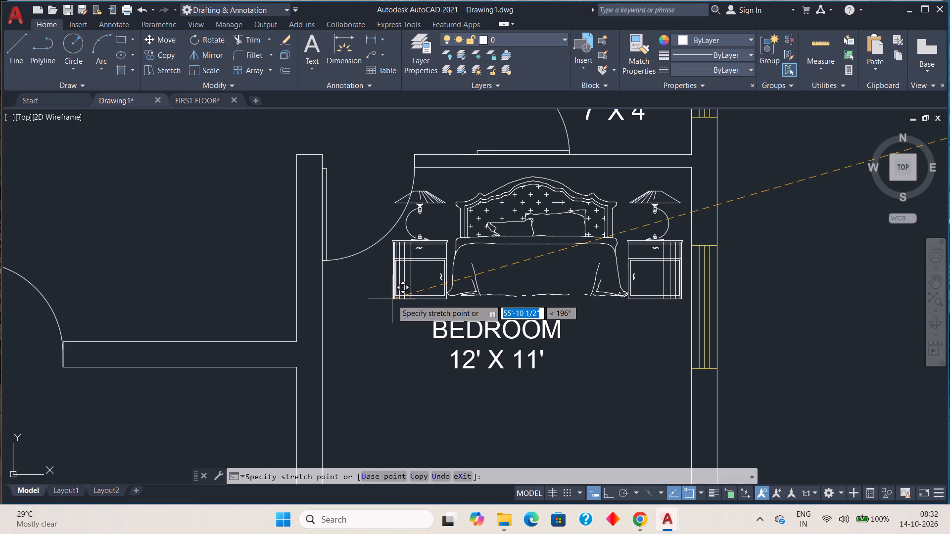
pyautogui.click(392, 299)
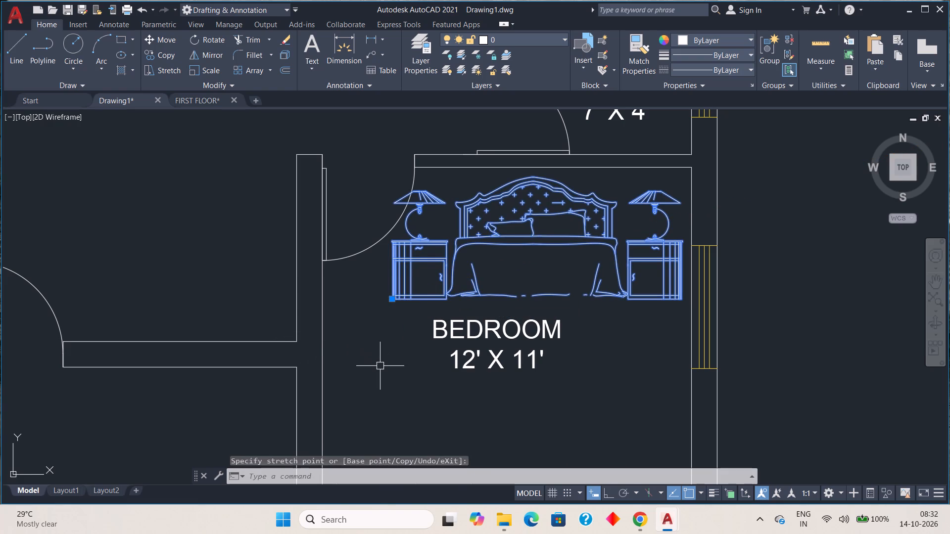
pyautogui.press('Escape')
# Copy the seated-man armchair and floor lamp block from BEDROOM 1 in FIRST FLOOR and paste it beside Drawing1's third plan.
pyautogui.scroll(-2, 444, 362)
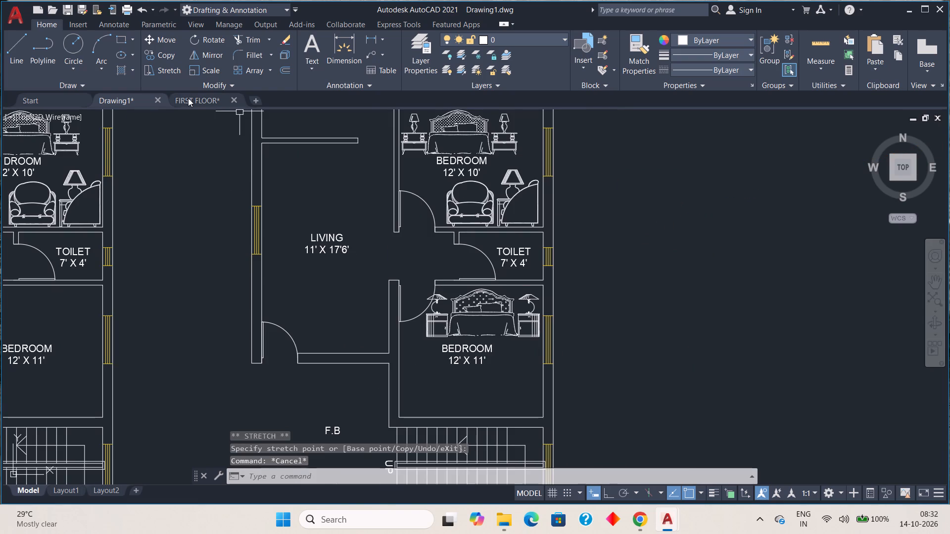
pyautogui.click(189, 98)
pyautogui.moveTo(294, 281); pyautogui.dragTo(528, 277, button='middle')
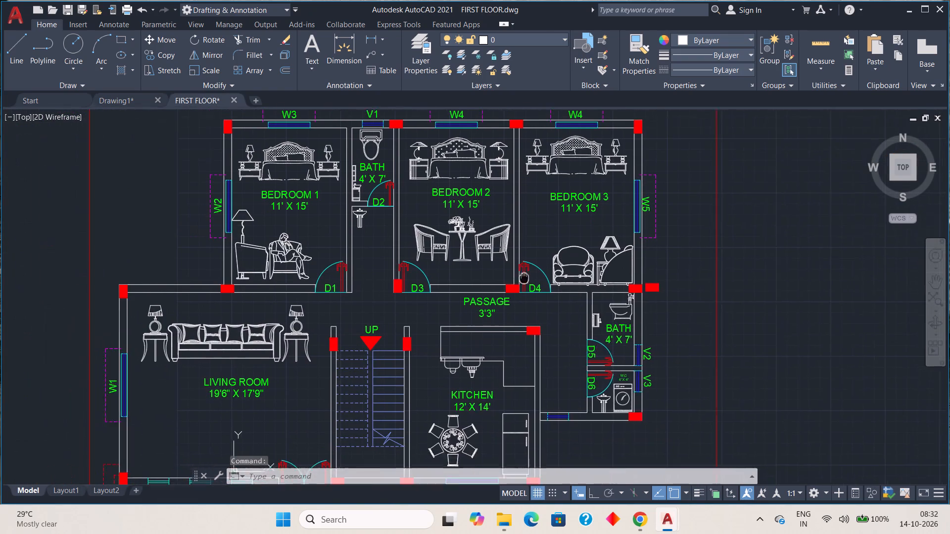
pyautogui.moveTo(528, 277); pyautogui.dragTo(535, 276, button='middle')
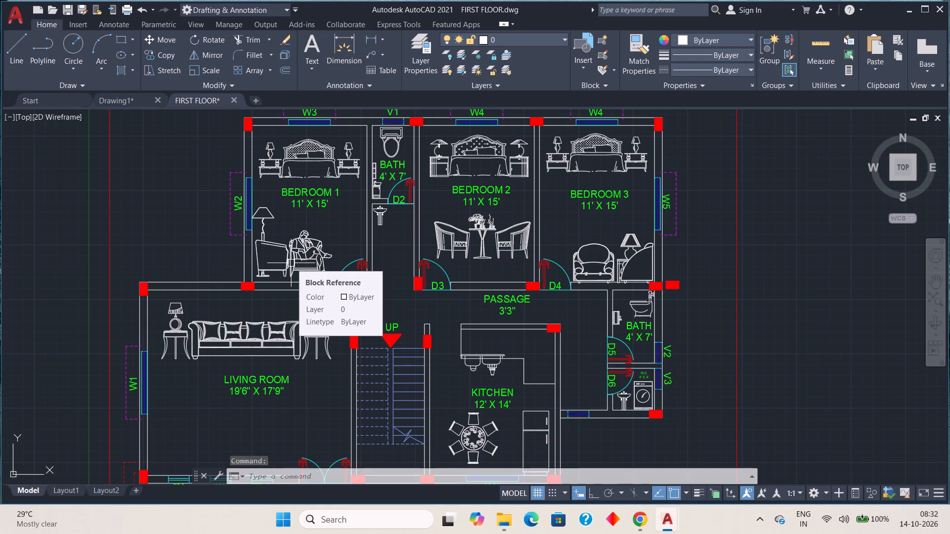
pyautogui.click(291, 263)
pyautogui.hotkey('ctrl', 'c')
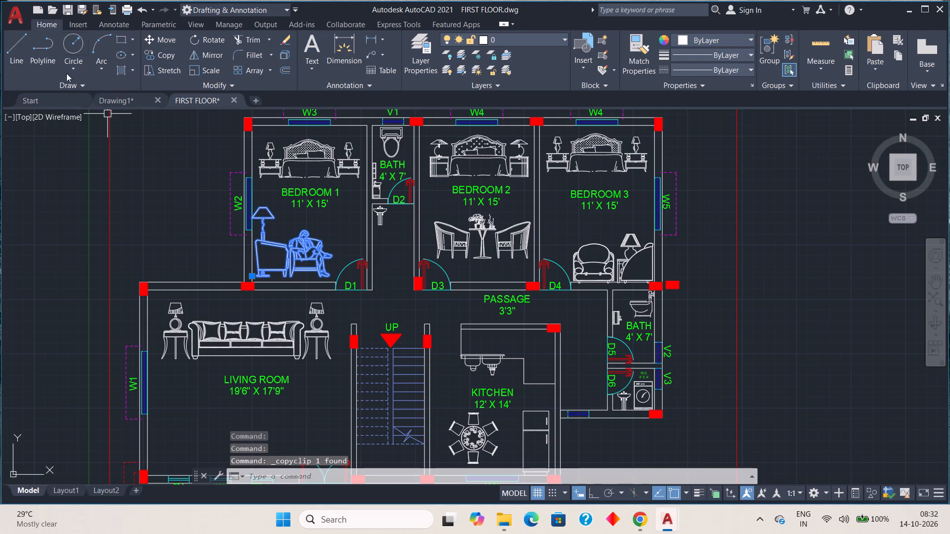
pyautogui.click(104, 102)
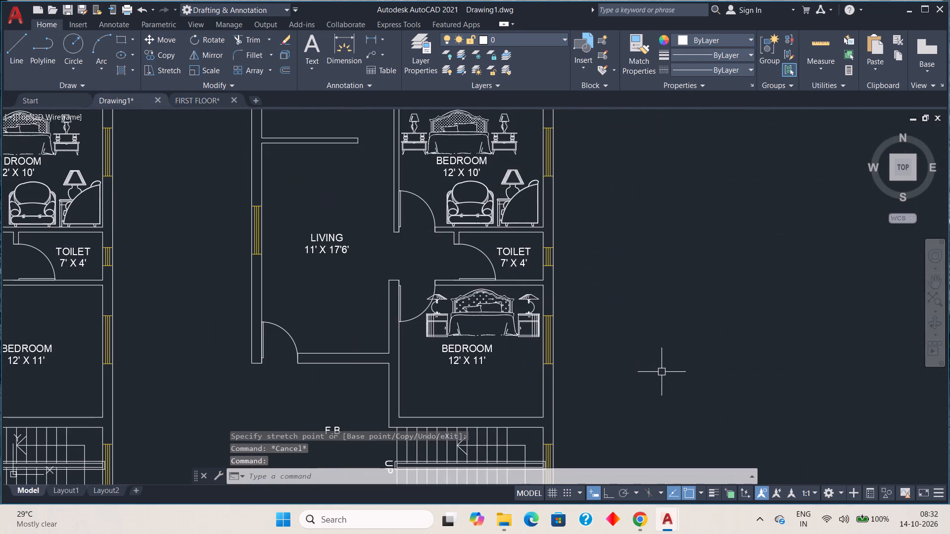
pyautogui.hotkey('ctrl', 'v')
pyautogui.click(664, 372)
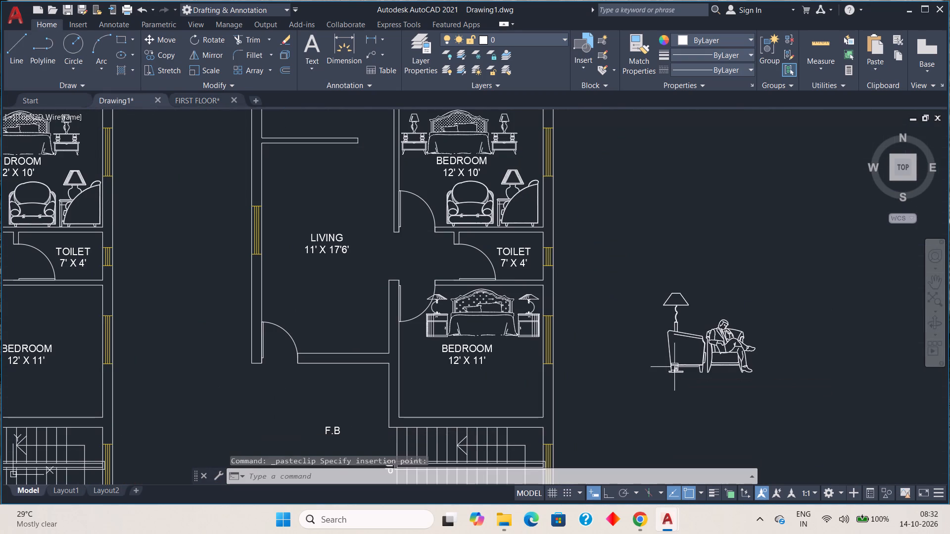
# Move the pasted seated-man armchair block into the lower-left inner corner of the third plan's 12' X 11' bedroom.
pyautogui.click(676, 366)
pyautogui.moveTo(665, 371); pyautogui.dragTo(659, 373)
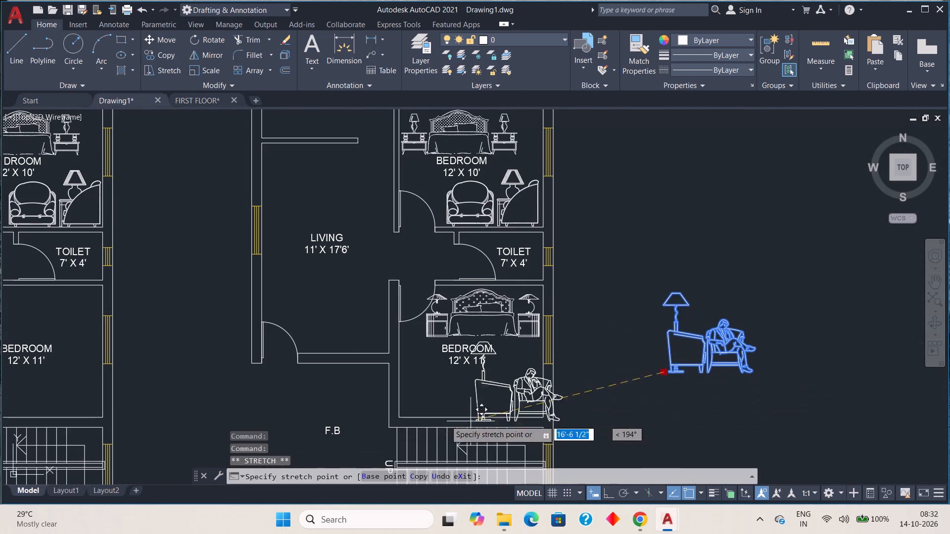
pyautogui.scroll(2, 417, 418)
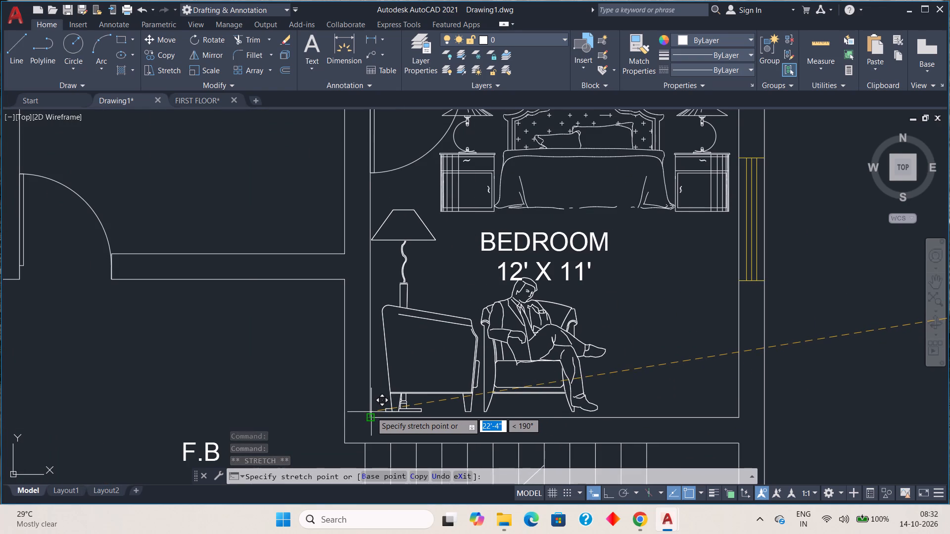
pyautogui.click(371, 414)
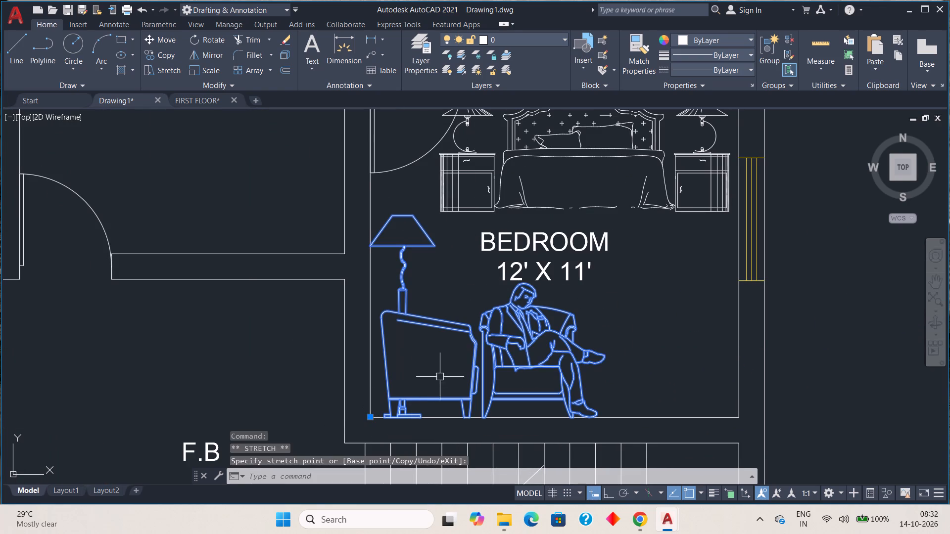
pyautogui.press('Escape')
# Nudge the bed block in the third plan's 12' X 11' bedroom slightly up and right, toward the upper wall.
pyautogui.scroll(-1, 667, 350)
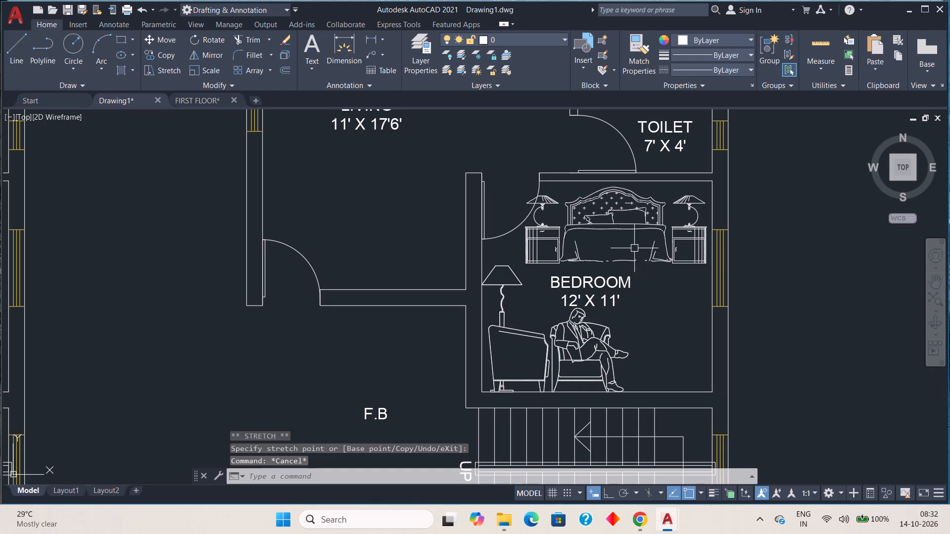
pyautogui.scroll(2, 621, 236)
pyautogui.scroll(-1, 621, 235)
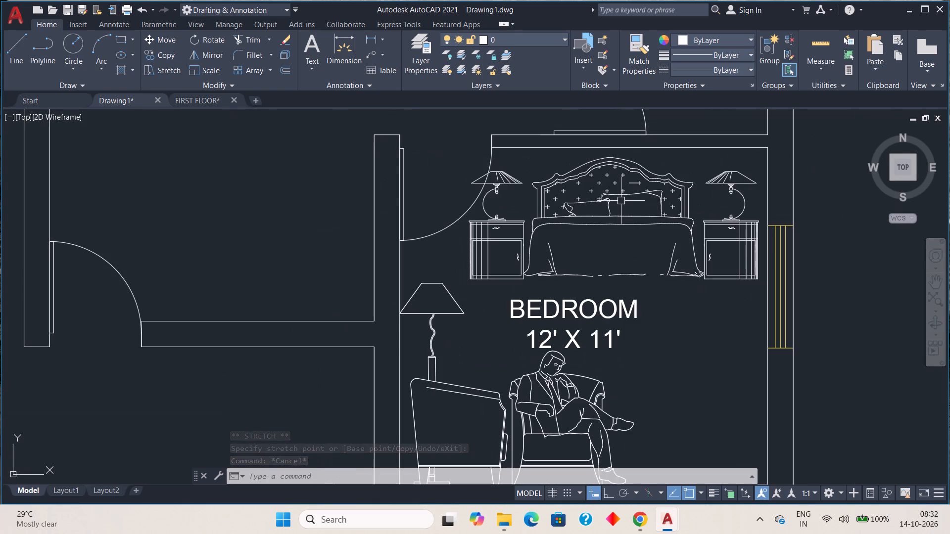
pyautogui.click(621, 201)
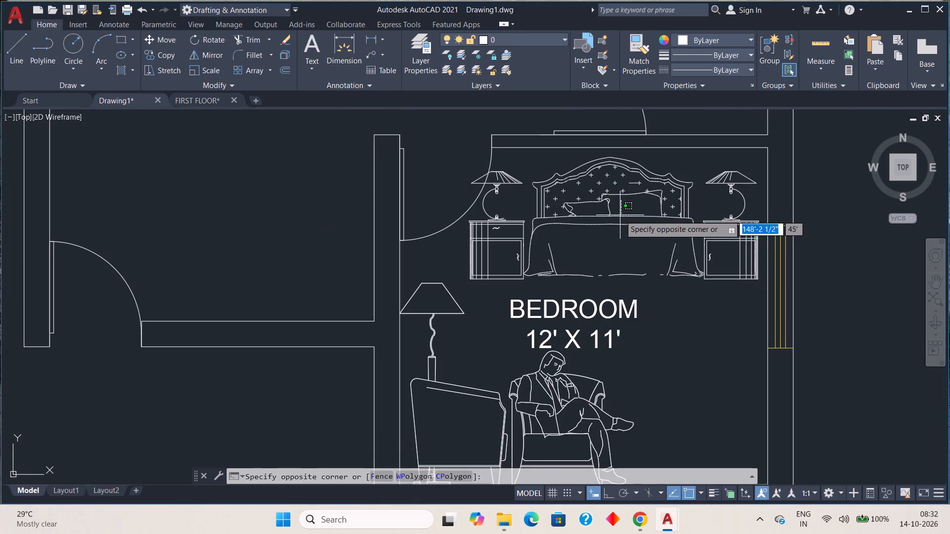
pyautogui.press('Escape')
pyautogui.click(754, 275)
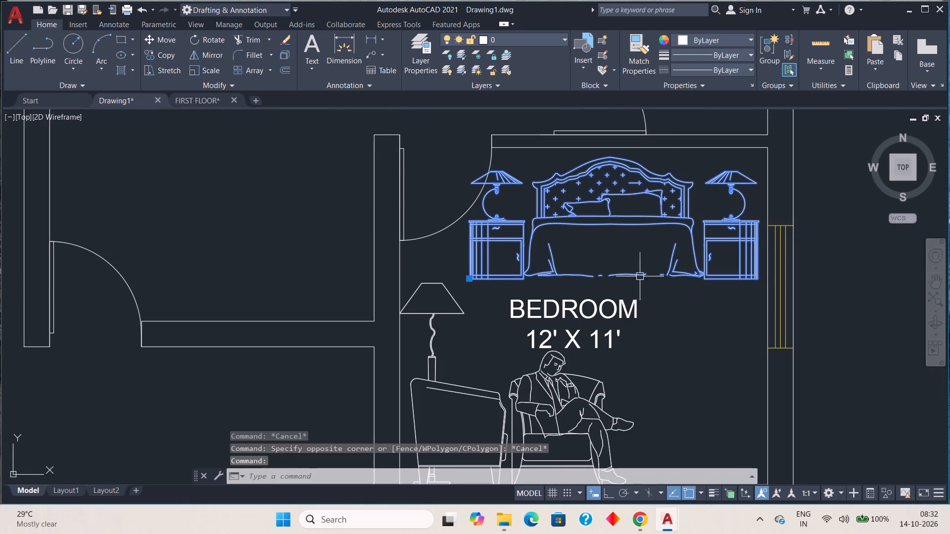
pyautogui.click(470, 281)
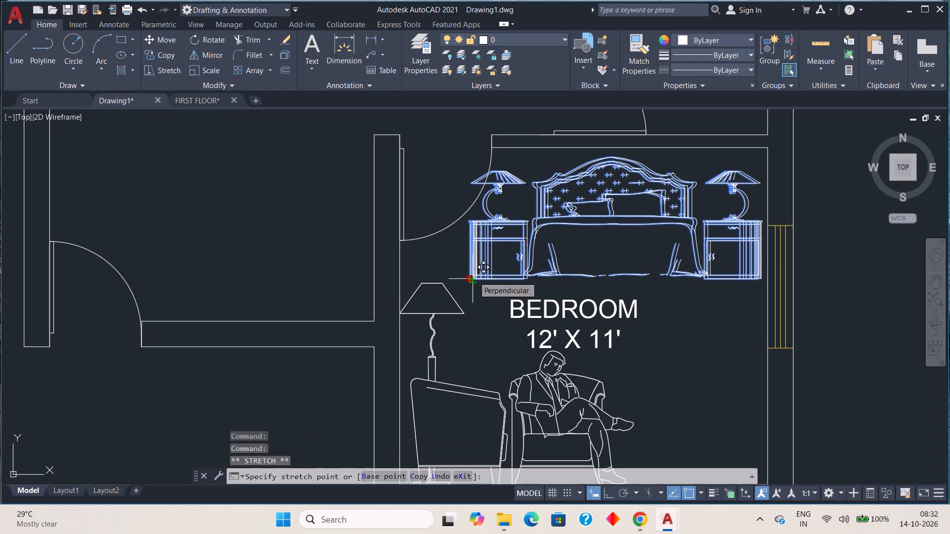
pyautogui.scroll(2, 475, 276)
pyautogui.scroll(-2, 475, 276)
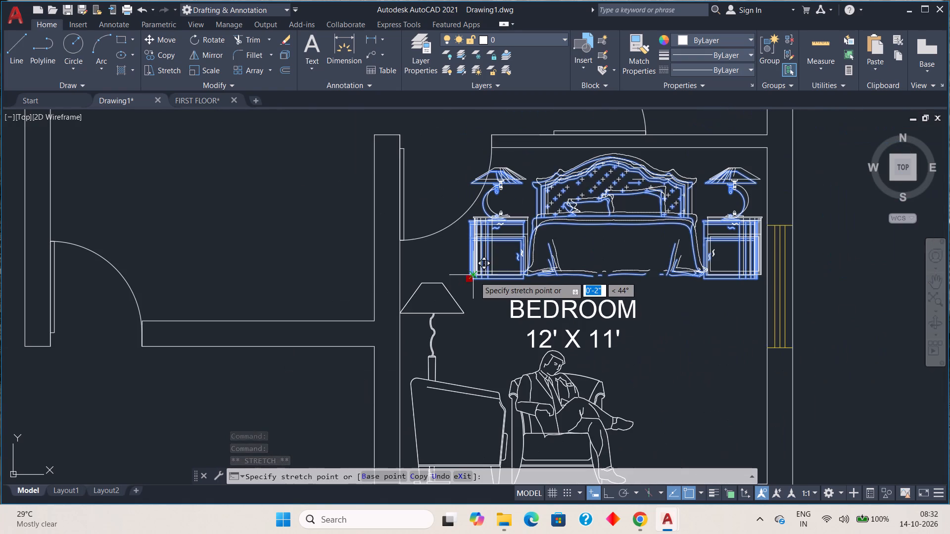
pyautogui.scroll(1, 476, 276)
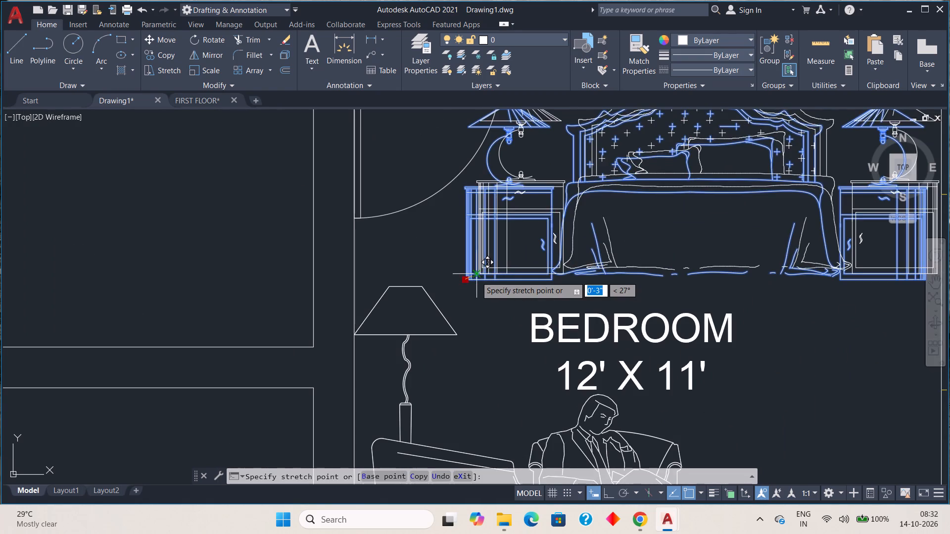
pyautogui.scroll(-1, 473, 279)
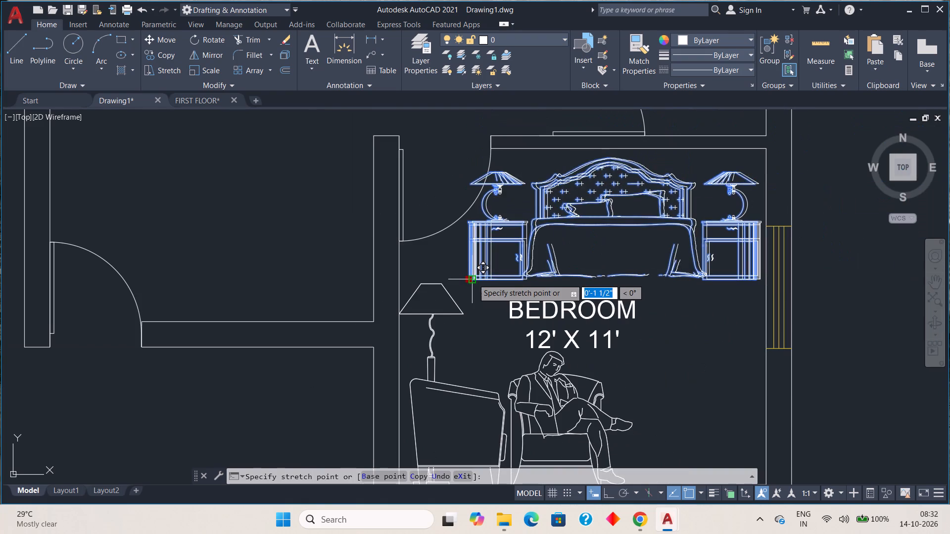
pyautogui.moveTo(473, 279); pyautogui.dragTo(399, 295, button='middle')
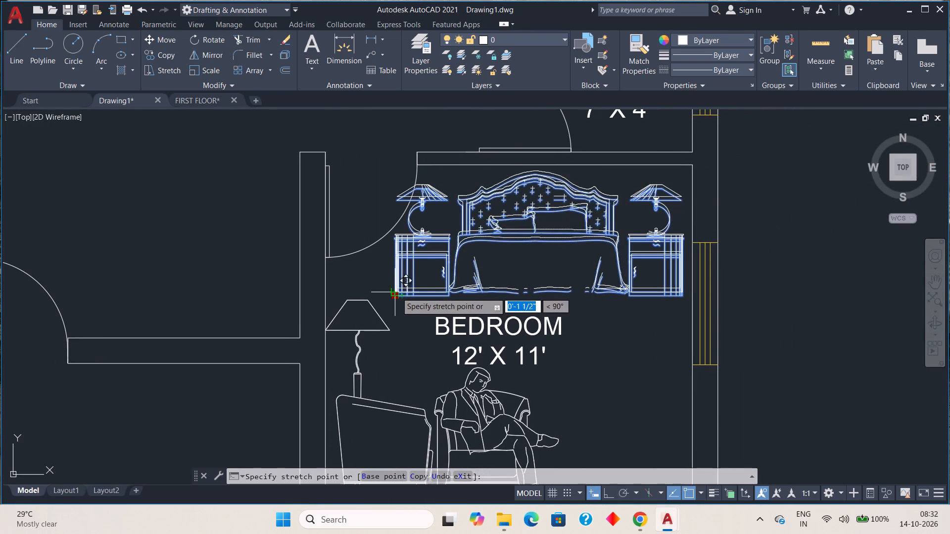
pyautogui.click(397, 292)
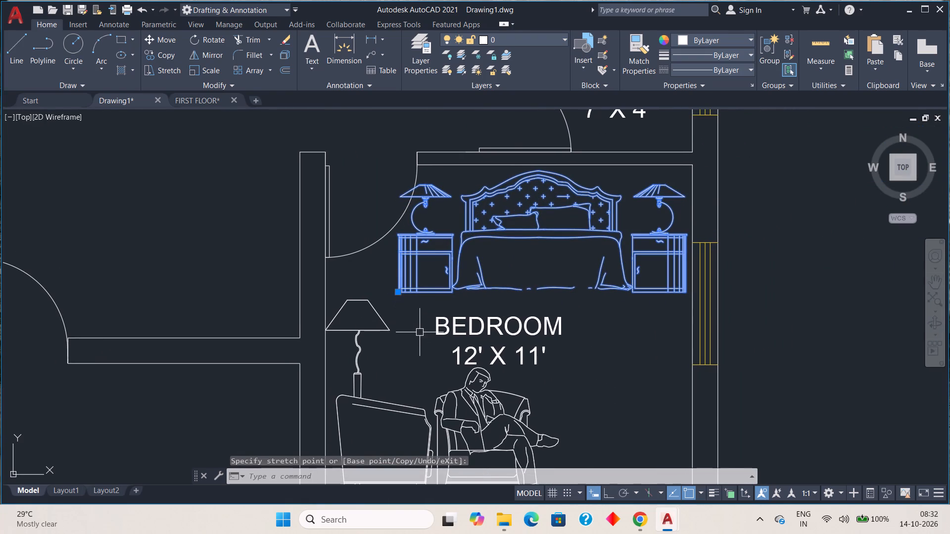
# Shift the third plan's BEDROOM 12' X 11' label right and slightly up, centring it between the bed and the seated man.
pyautogui.press('Escape')
pyautogui.scroll(-1, 549, 345)
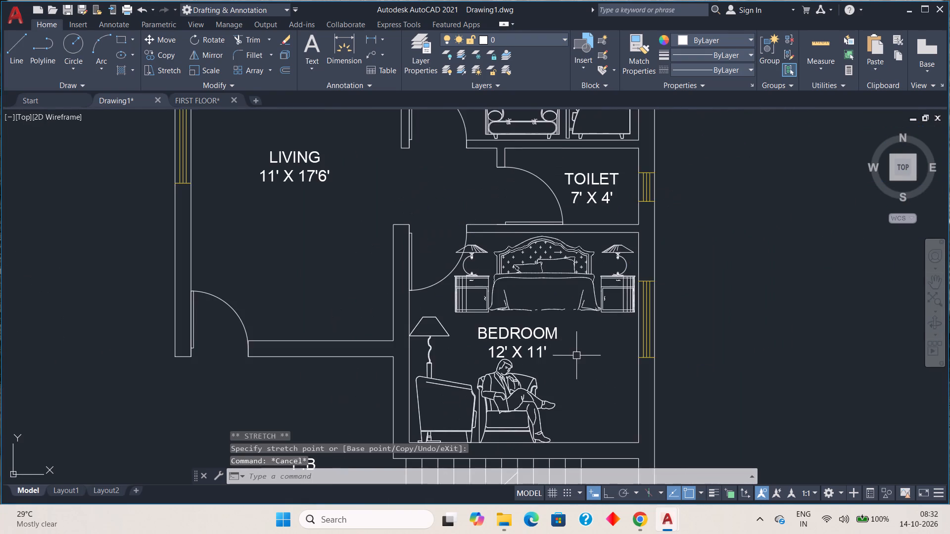
pyautogui.moveTo(581, 356); pyautogui.dragTo(509, 308, button='middle')
pyautogui.click(470, 289)
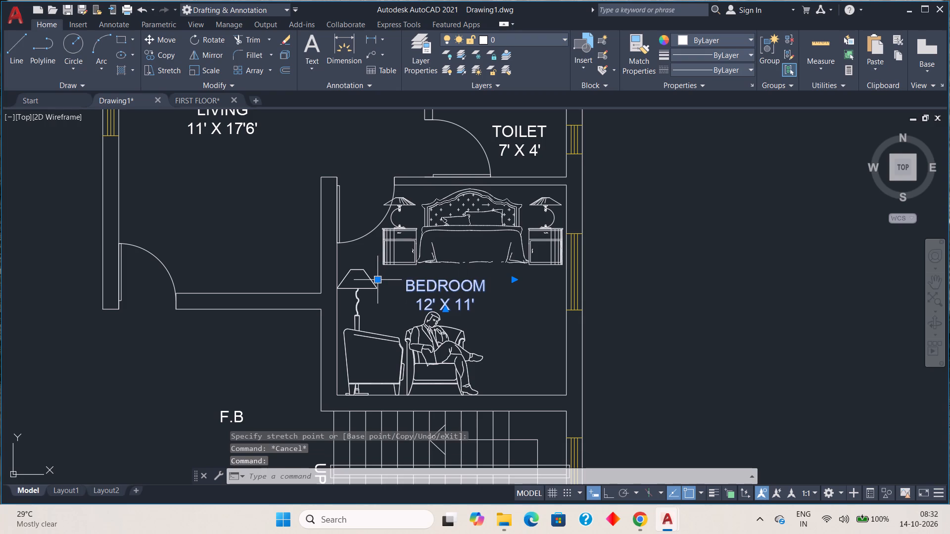
pyautogui.click(380, 278)
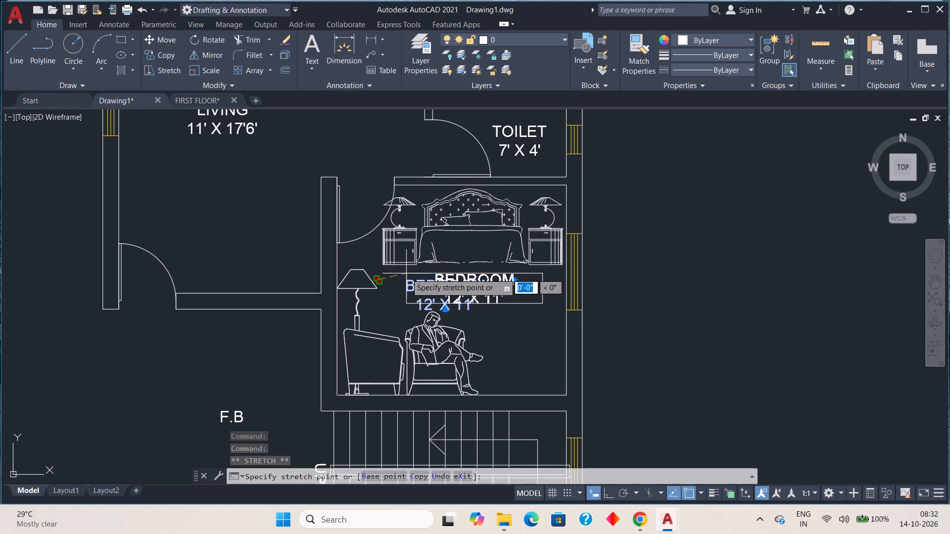
pyautogui.click(406, 273)
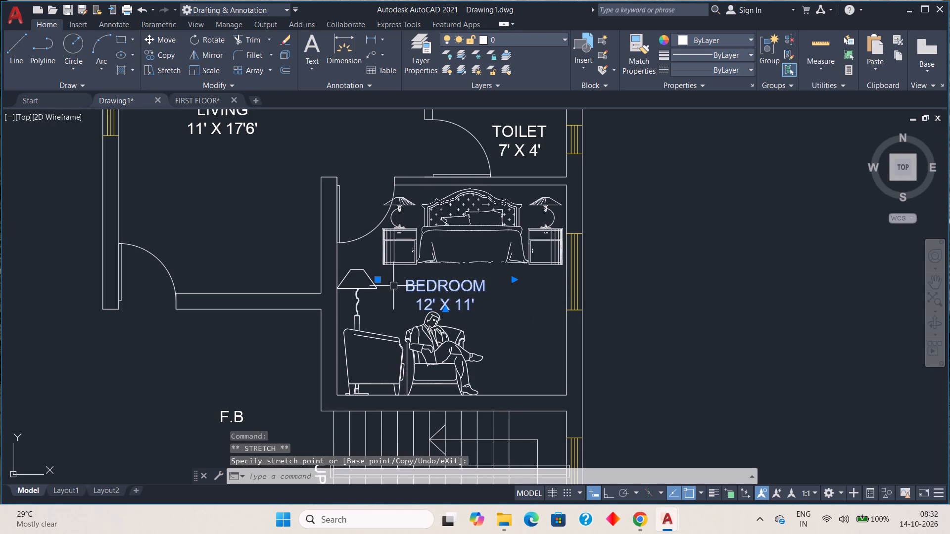
pyautogui.click(380, 282)
pyautogui.scroll(3, 404, 275)
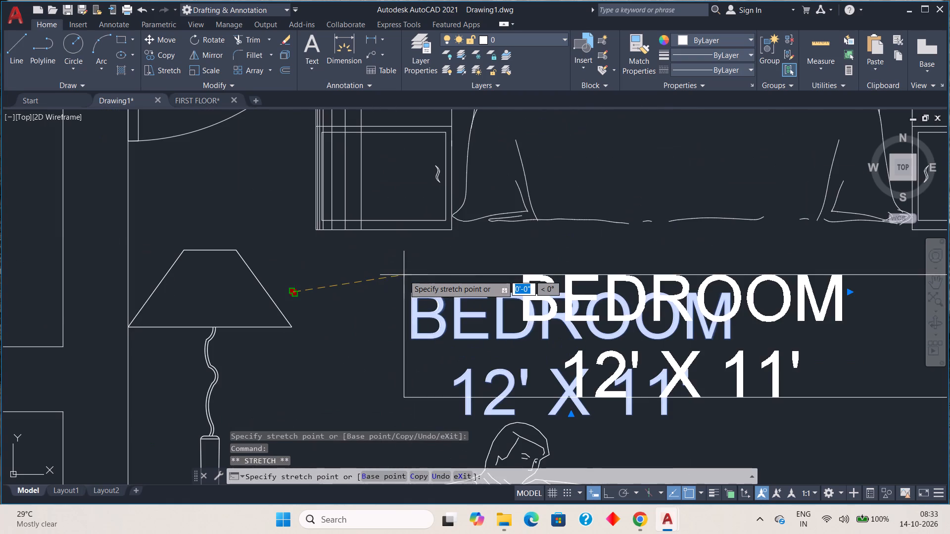
pyautogui.click(424, 256)
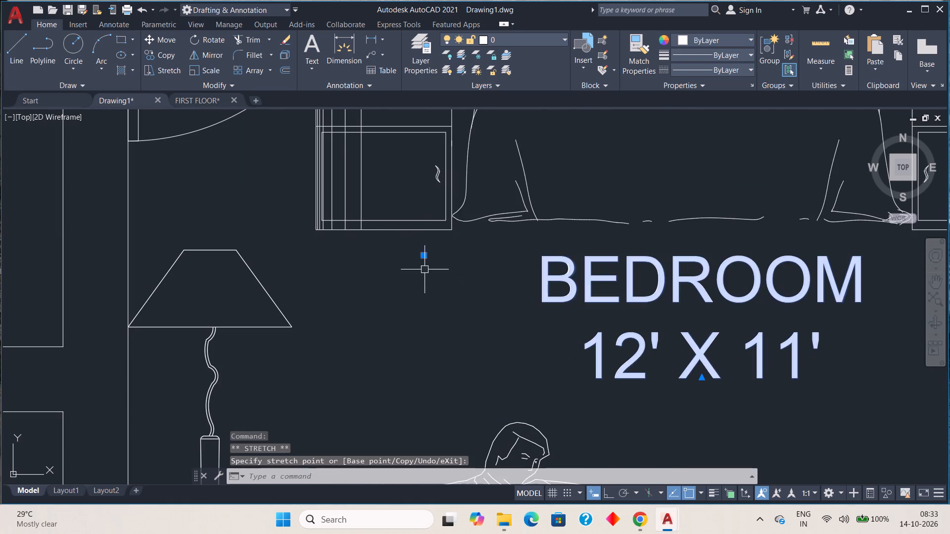
pyautogui.scroll(-3, 465, 300)
pyautogui.moveTo(586, 351); pyautogui.dragTo(557, 358, button='middle')
pyautogui.press('Escape')
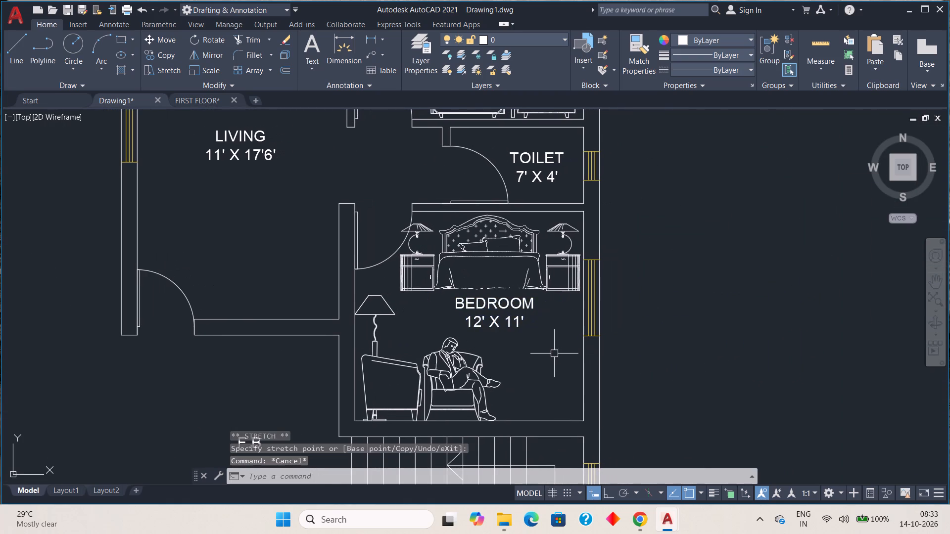
# Copy the bed and seated-man armchair blocks from the third plan's 12' X 11' bedroom into the middle plan's matching bedroom, aligned to its inner wall.
pyautogui.scroll(-2, 553, 352)
pyautogui.moveTo(569, 355); pyautogui.dragTo(591, 315, button='middle')
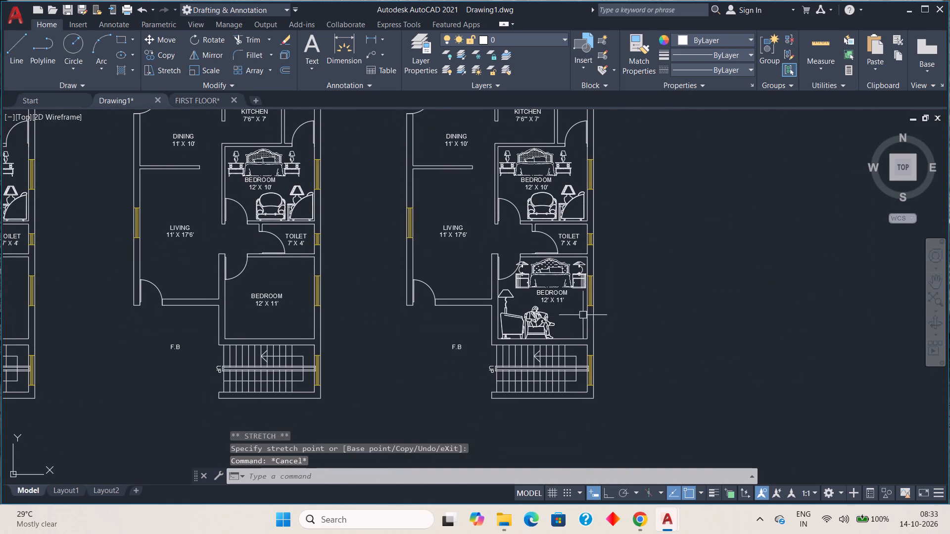
pyautogui.click(524, 323)
pyautogui.click(540, 269)
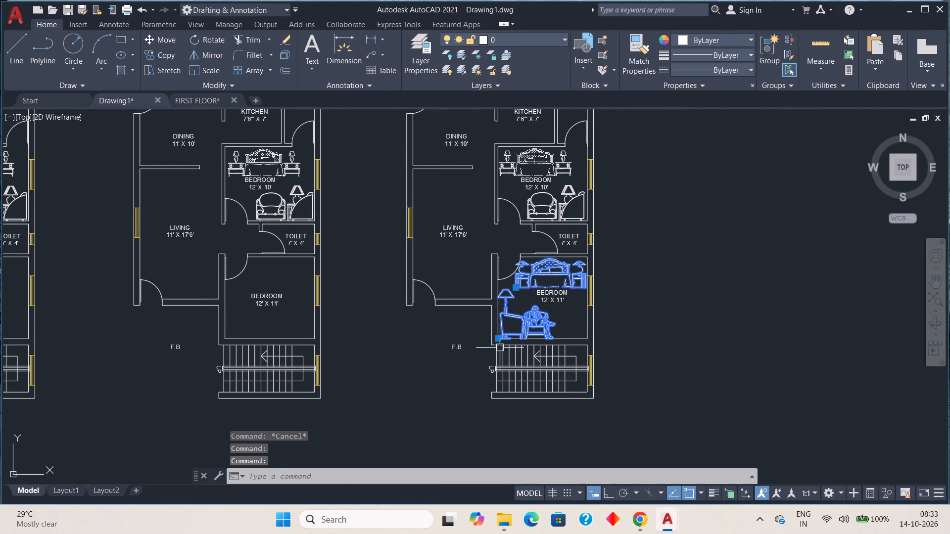
pyautogui.click(168, 58)
pyautogui.scroll(4, 518, 350)
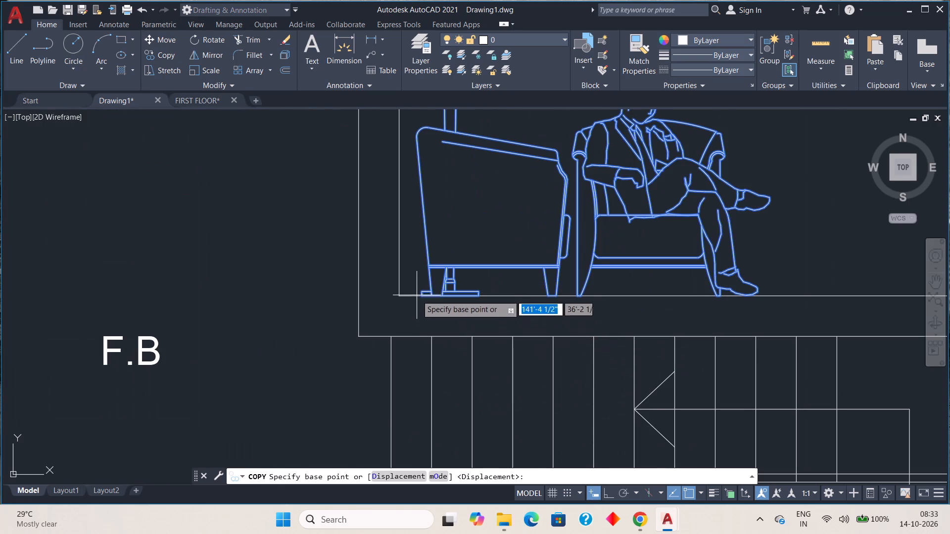
pyautogui.scroll(-1, 422, 290)
pyautogui.moveTo(420, 201); pyautogui.dragTo(465, 342, button='middle')
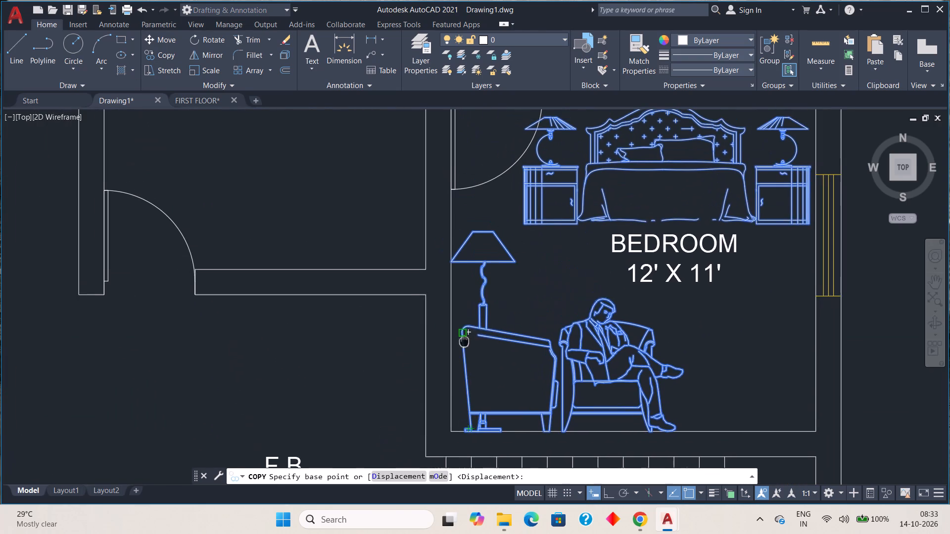
pyautogui.moveTo(465, 342); pyautogui.dragTo(465, 341, button='middle')
pyautogui.click(451, 266)
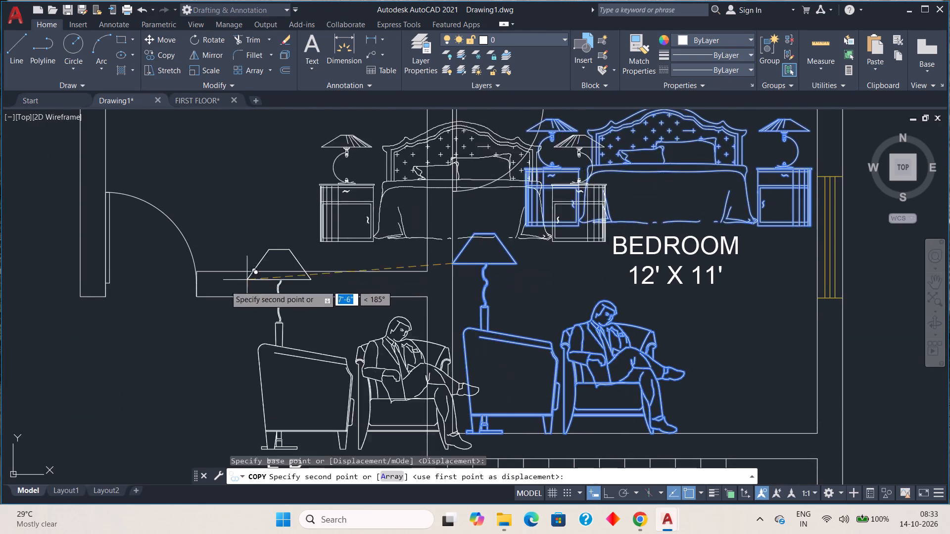
pyautogui.scroll(-1, 189, 295)
pyautogui.moveTo(197, 297); pyautogui.dragTo(739, 281, button='middle')
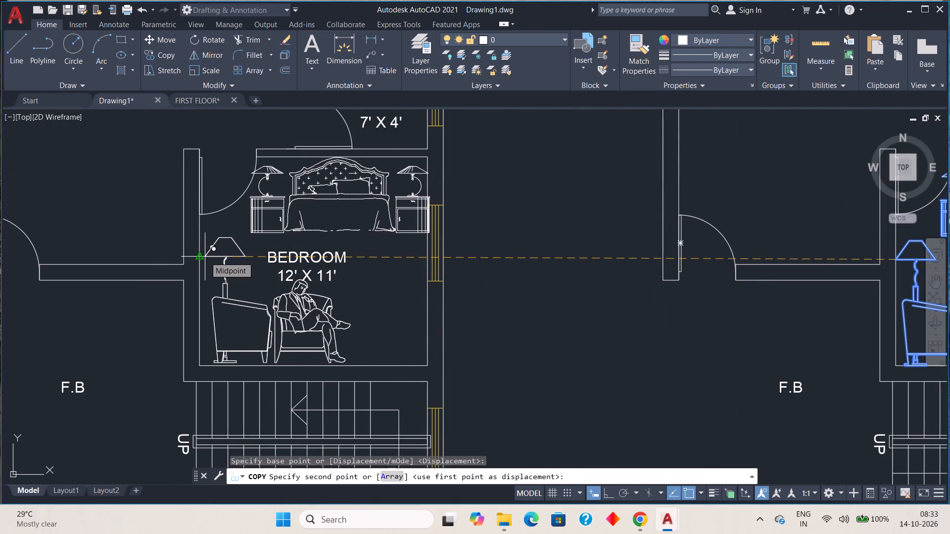
pyautogui.scroll(2, 203, 257)
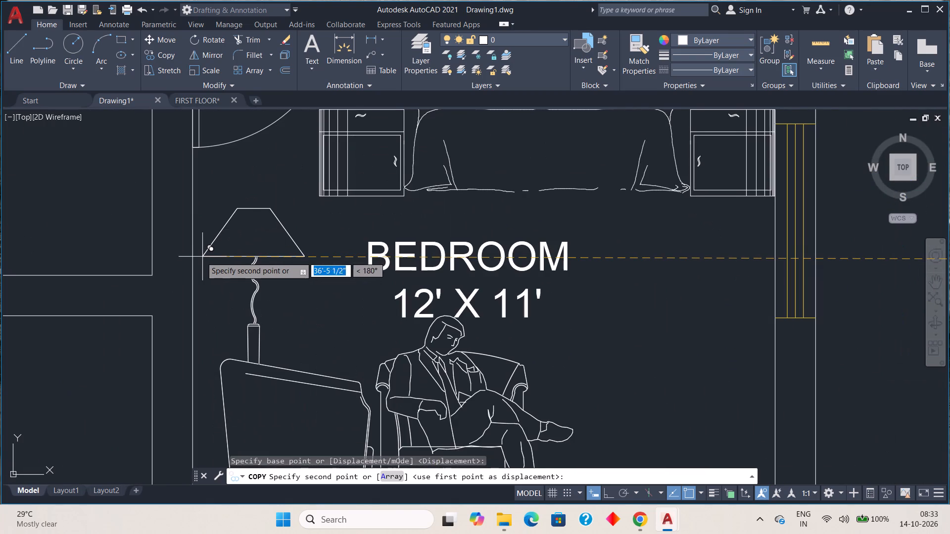
pyautogui.click(196, 258)
# Place another copy of both blocks about 75'-0" away, in the 12' X 11' bedroom of the plan labelled PARKING, and finish copying.
pyautogui.scroll(-1, 232, 269)
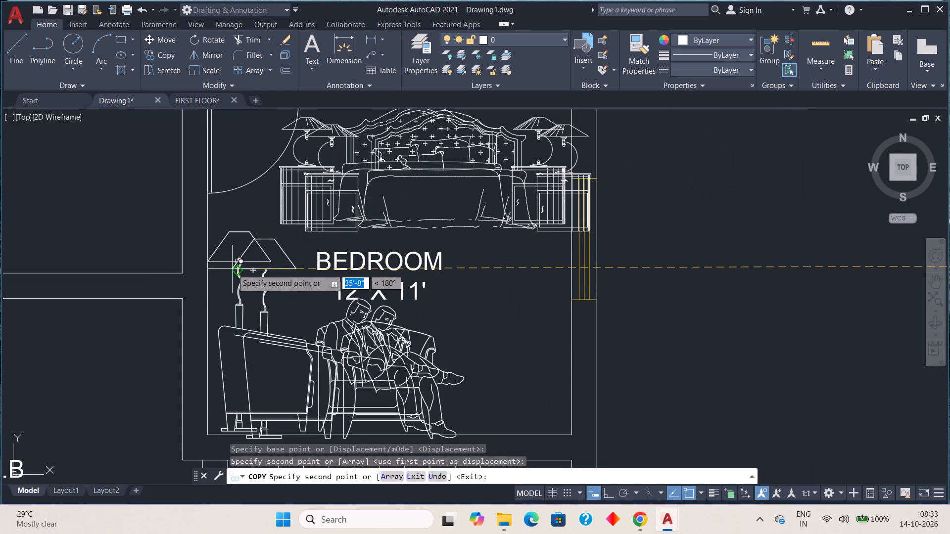
pyautogui.moveTo(195, 267); pyautogui.dragTo(570, 279, button='middle')
pyautogui.scroll(-2, 300, 267)
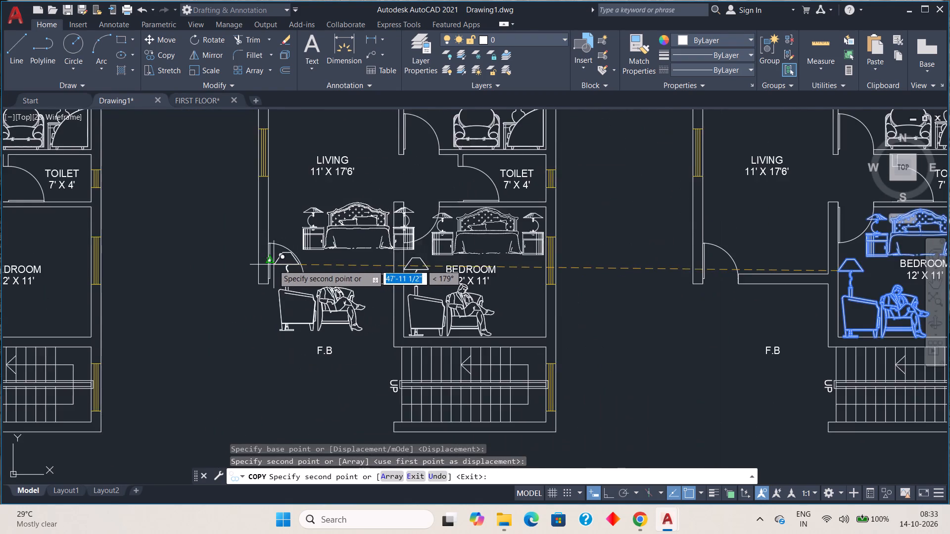
pyautogui.scroll(-1, 273, 265)
pyautogui.moveTo(286, 275); pyautogui.dragTo(530, 272, button='middle')
pyautogui.scroll(3, 330, 259)
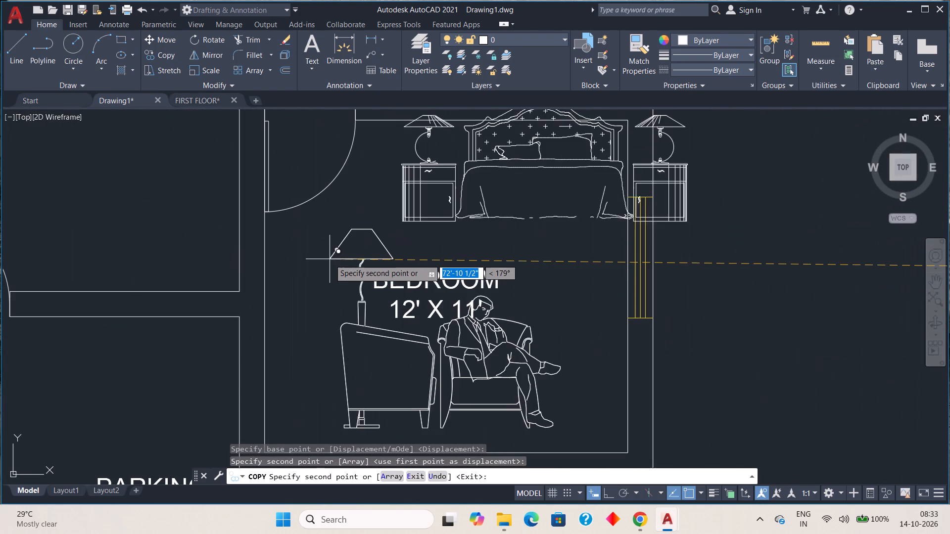
pyautogui.moveTo(274, 269); pyautogui.dragTo(281, 234, button='middle')
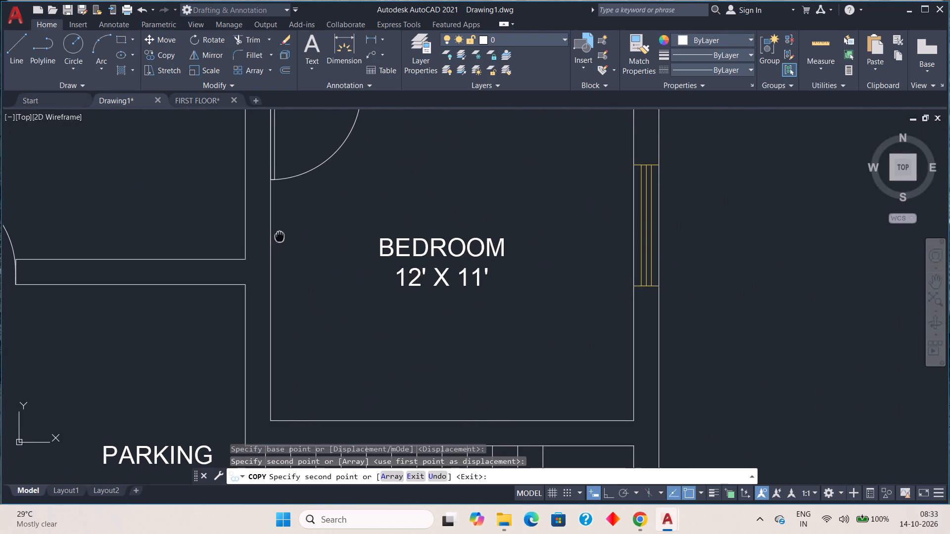
pyautogui.moveTo(281, 234); pyautogui.dragTo(281, 233, button='middle')
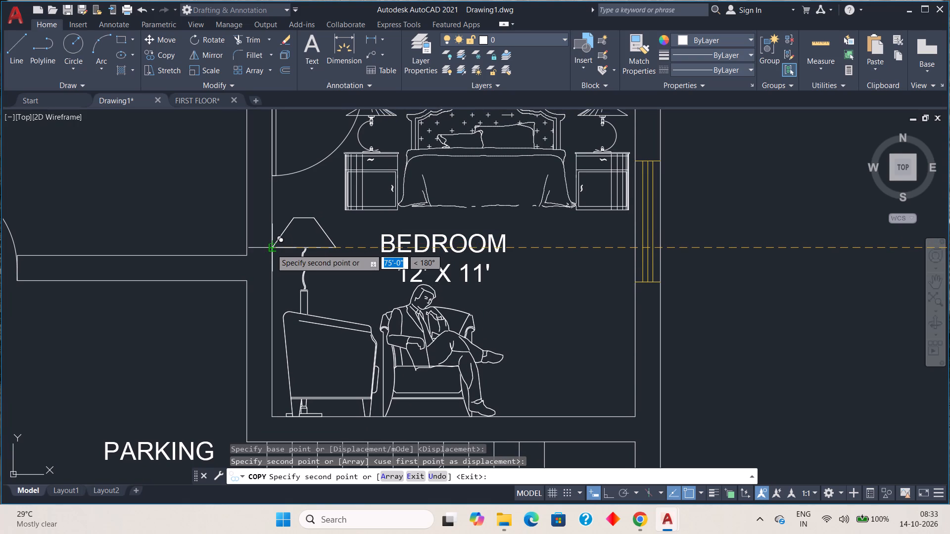
pyautogui.click(271, 249)
pyautogui.scroll(-1, 570, 345)
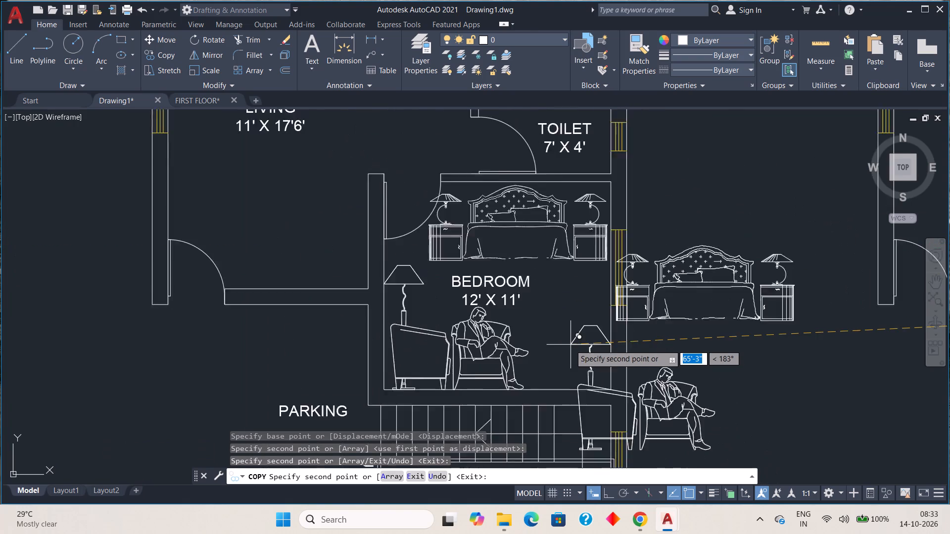
pyautogui.scroll(-1, 570, 345)
pyautogui.press('Escape')
# Scale the bed block in the third plan's 12' X 11' bedroom down slightly, using its lower-right nightstand corner as the base point.
pyautogui.scroll(-2, 561, 340)
pyautogui.moveTo(697, 332); pyautogui.dragTo(604, 366, button='middle')
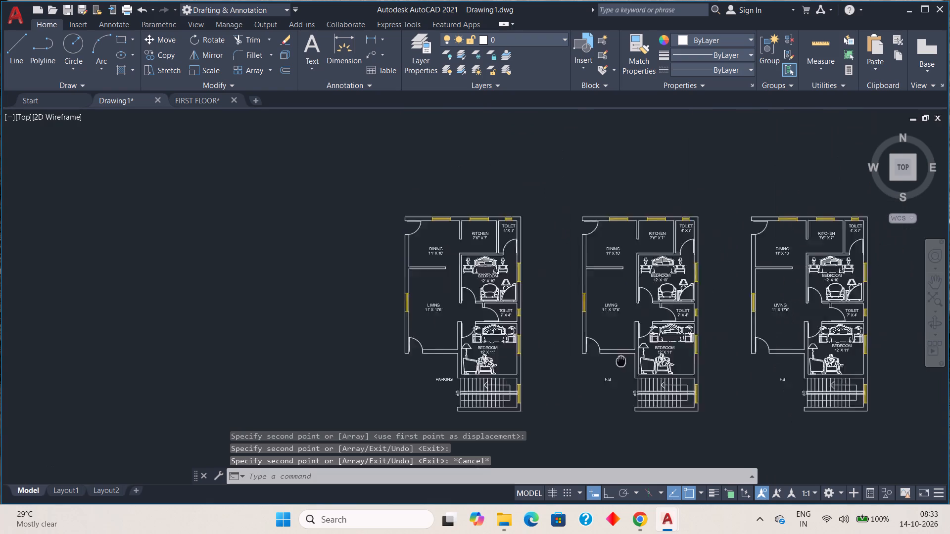
pyautogui.moveTo(604, 366); pyautogui.dragTo(451, 364, button='middle')
pyautogui.scroll(3, 640, 367)
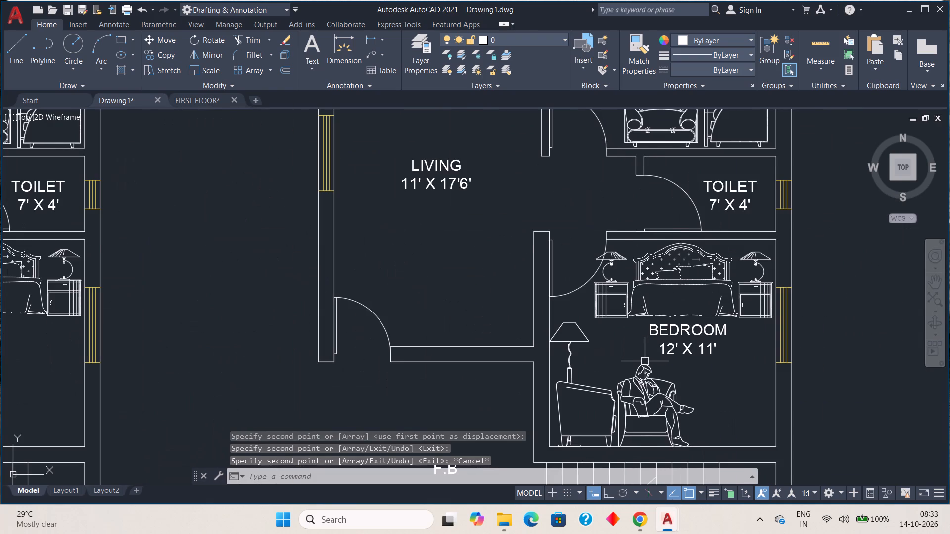
pyautogui.scroll(-1, 645, 363)
pyautogui.scroll(1, 643, 357)
pyautogui.moveTo(711, 342); pyautogui.dragTo(455, 350, button='middle')
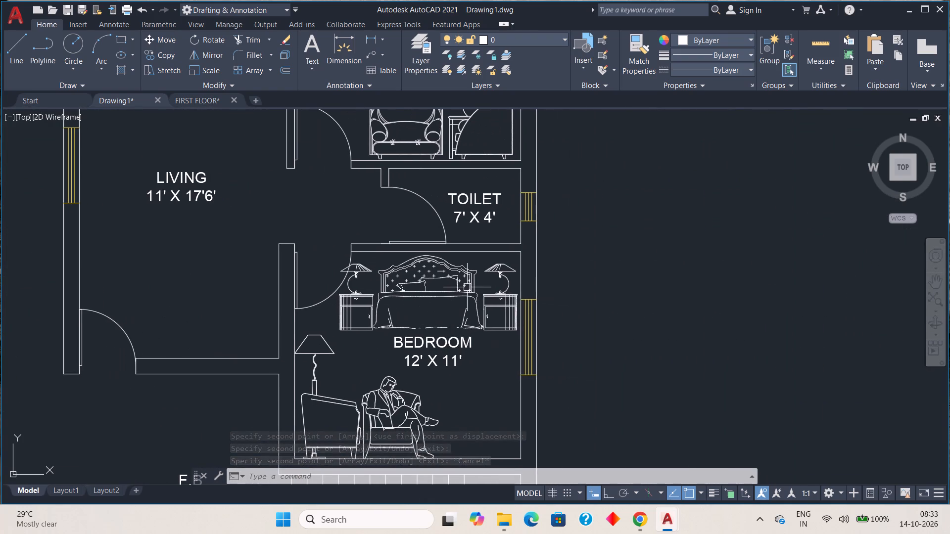
pyautogui.click(468, 287)
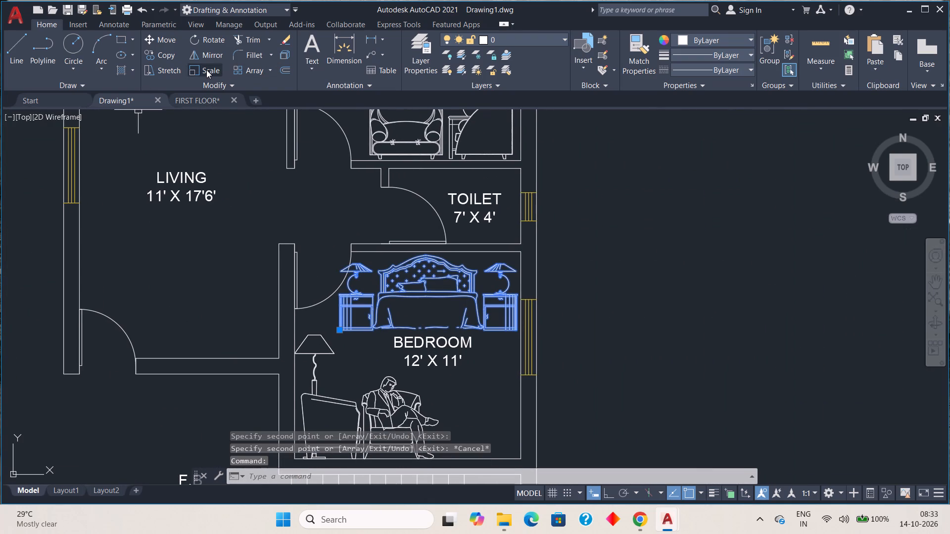
pyautogui.click(206, 70)
pyautogui.scroll(3, 513, 345)
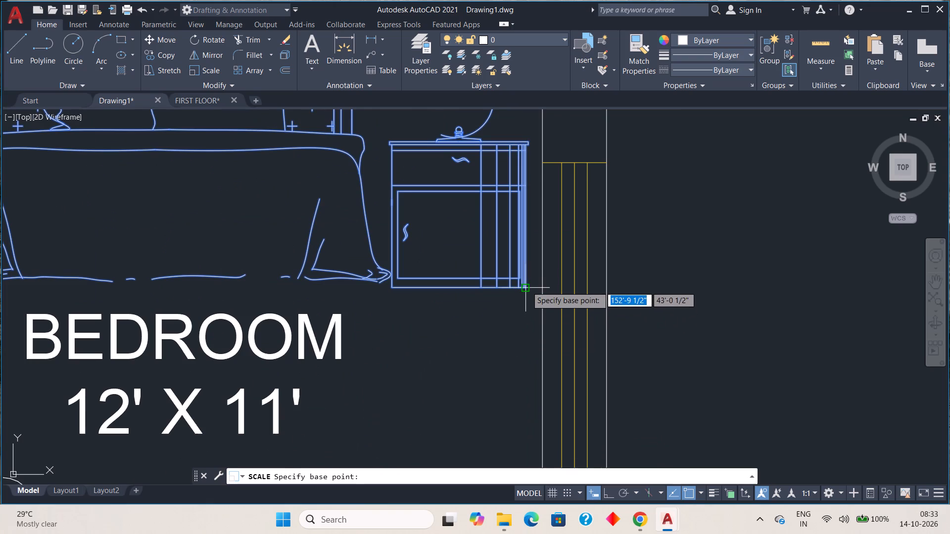
pyautogui.click(526, 286)
pyautogui.scroll(-2, 616, 355)
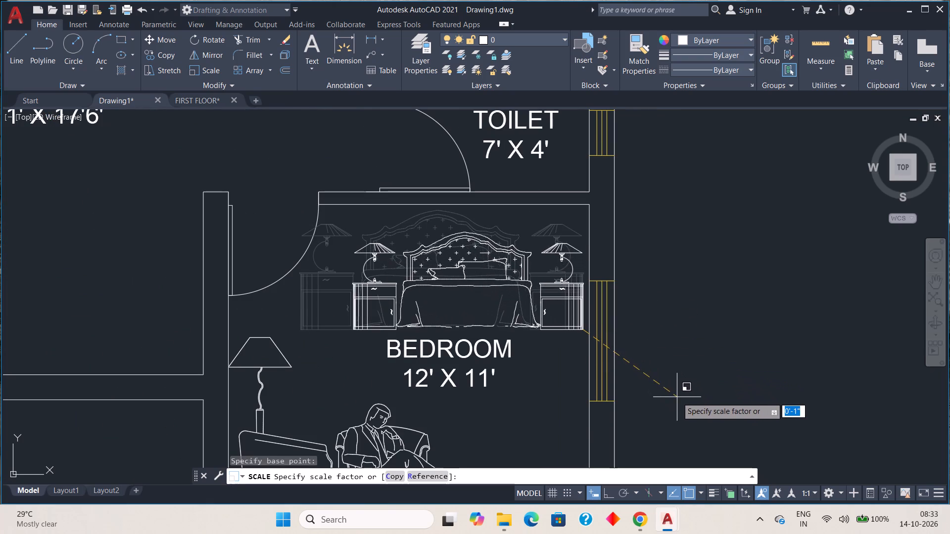
pyautogui.click(686, 406)
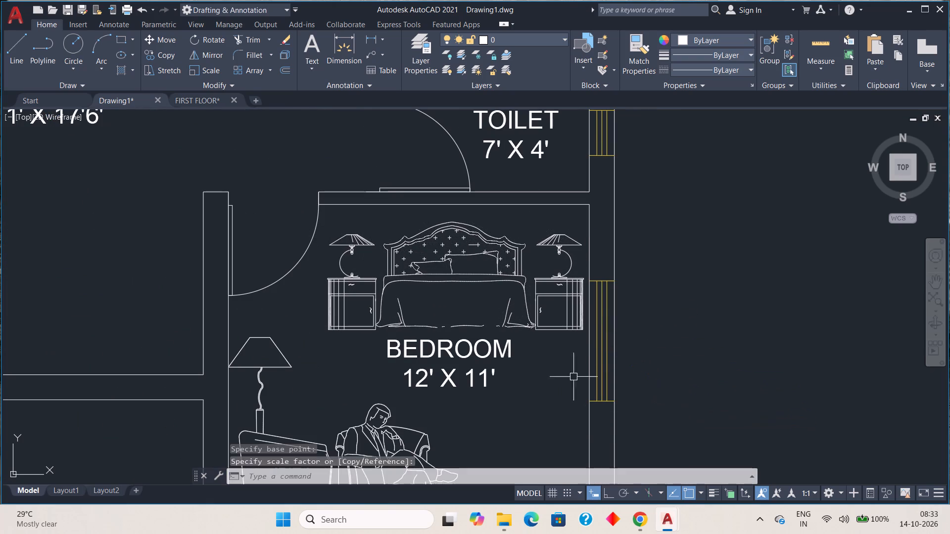
# Move the scaled bed block up about 10" and slightly left, against the upper wall of the third plan's 12' X 11' bedroom.
pyautogui.click(562, 331)
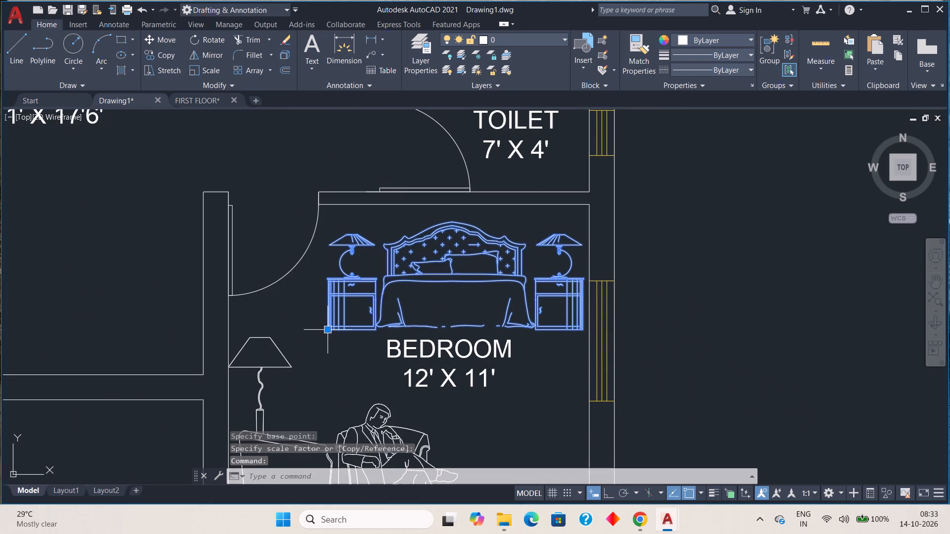
pyautogui.click(327, 330)
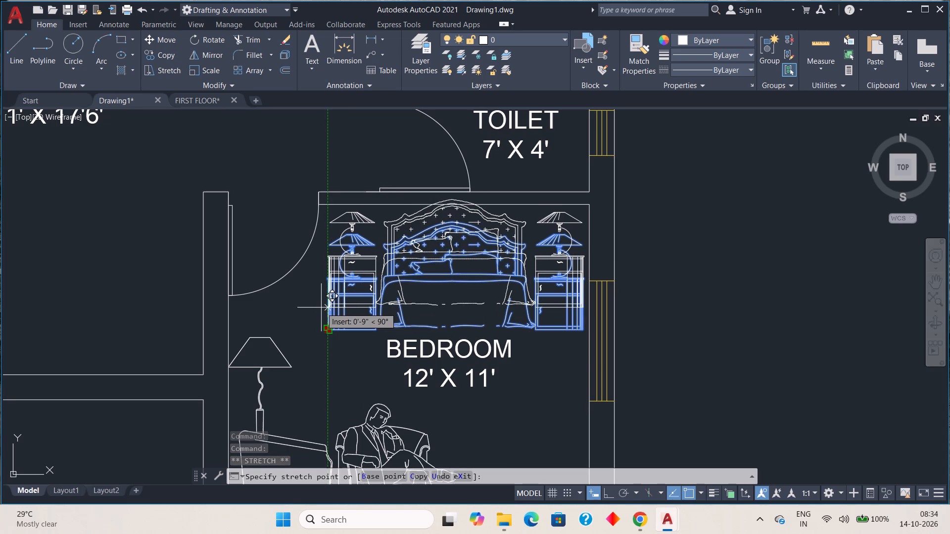
pyautogui.scroll(1, 321, 308)
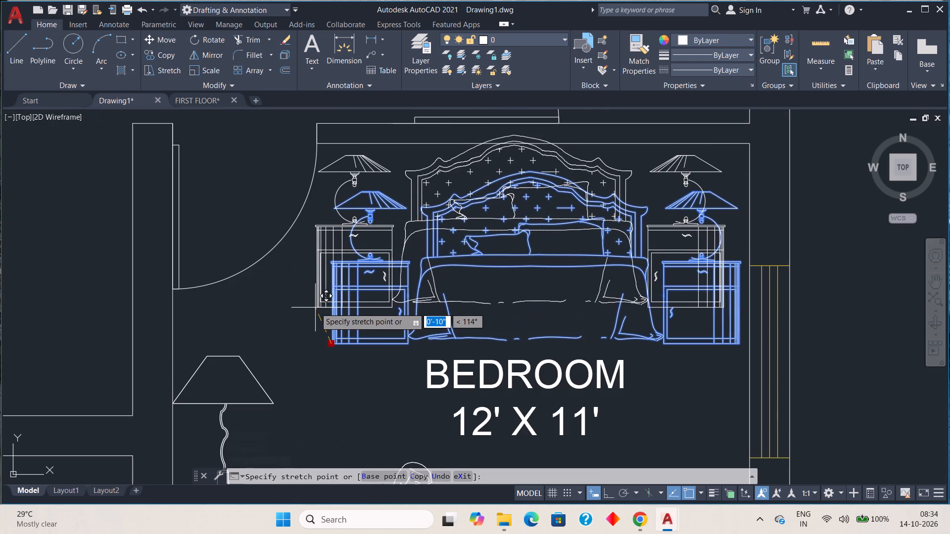
pyautogui.click(318, 307)
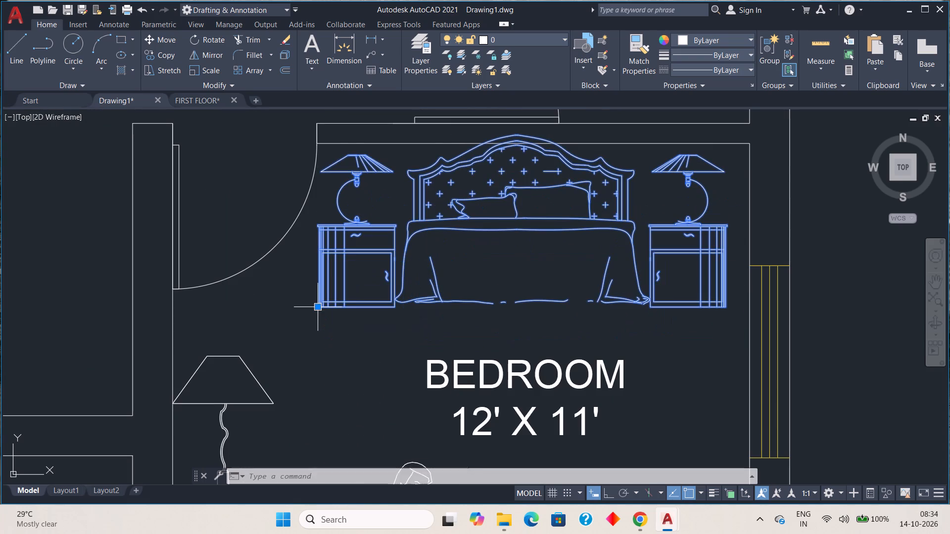
pyautogui.press('Escape')
# Nudge the third plan's BEDROOM 12' X 11' label slightly left and up, keeping it between the bed and the seated man.
pyautogui.scroll(-1, 421, 338)
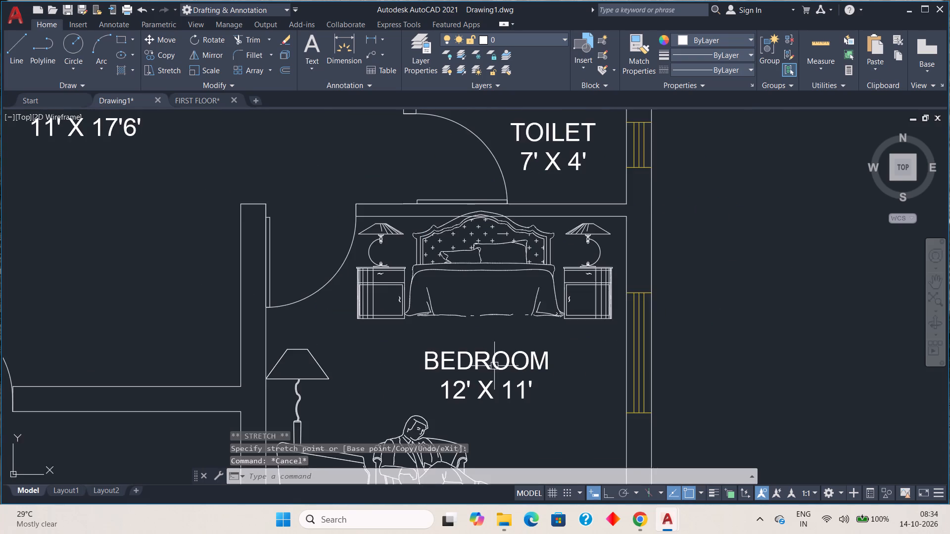
pyautogui.scroll(-1, 575, 386)
pyautogui.moveTo(576, 401); pyautogui.dragTo(541, 292, button='middle')
pyautogui.click(493, 272)
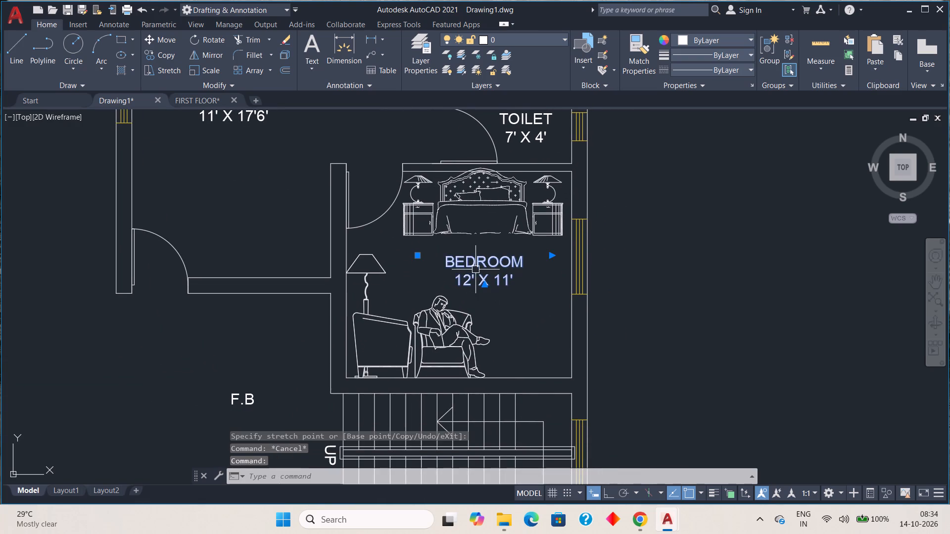
pyautogui.click(420, 253)
pyautogui.click(413, 253)
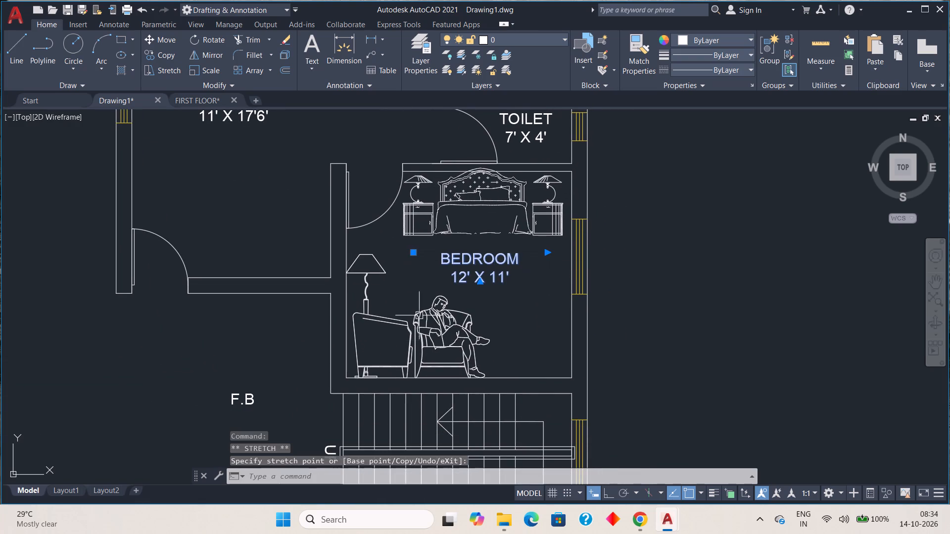
pyautogui.press('Escape')
pyautogui.scroll(-1, 569, 365)
pyautogui.scroll(1, 550, 325)
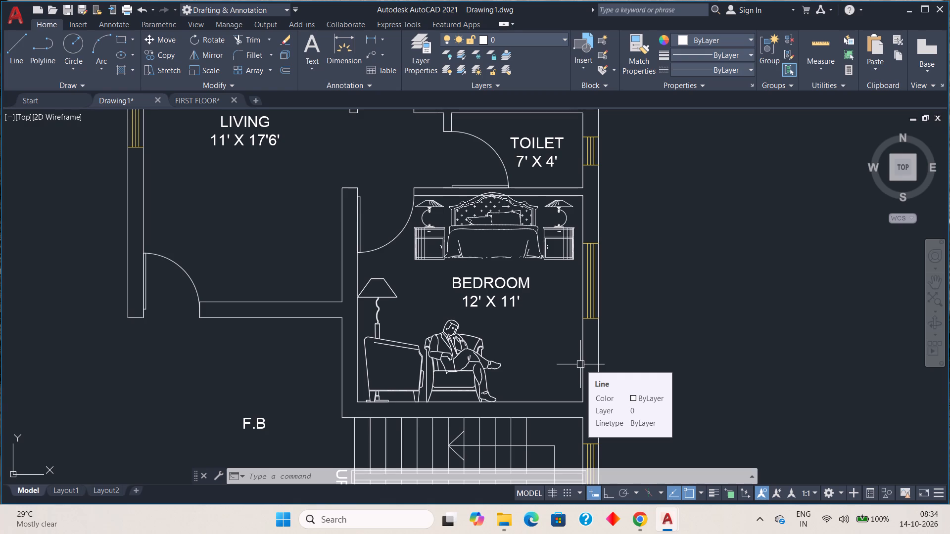
# Scale the seated-man and lamp block in the third plan's 12' X 11' bedroom down slightly, using the lamp base's lower-left corner as base point.
pyautogui.click(431, 356)
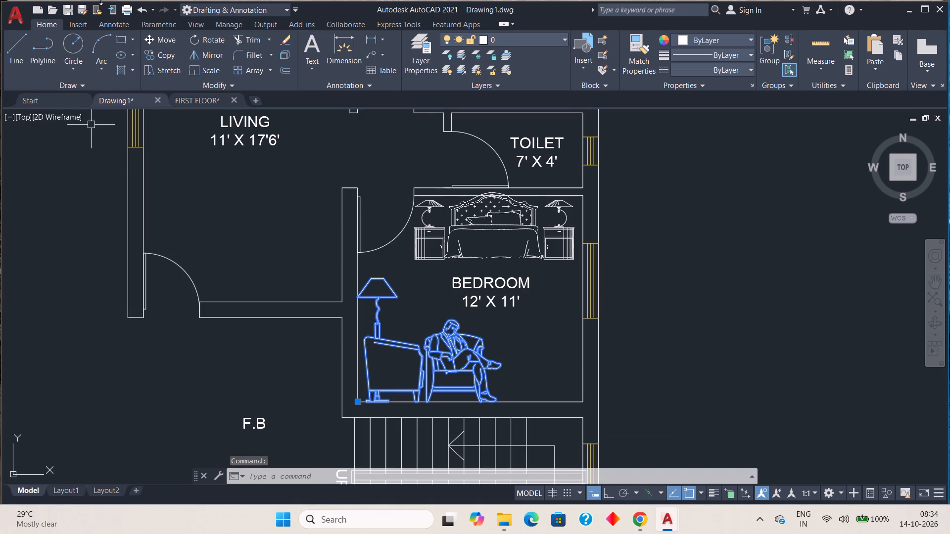
pyautogui.click(197, 69)
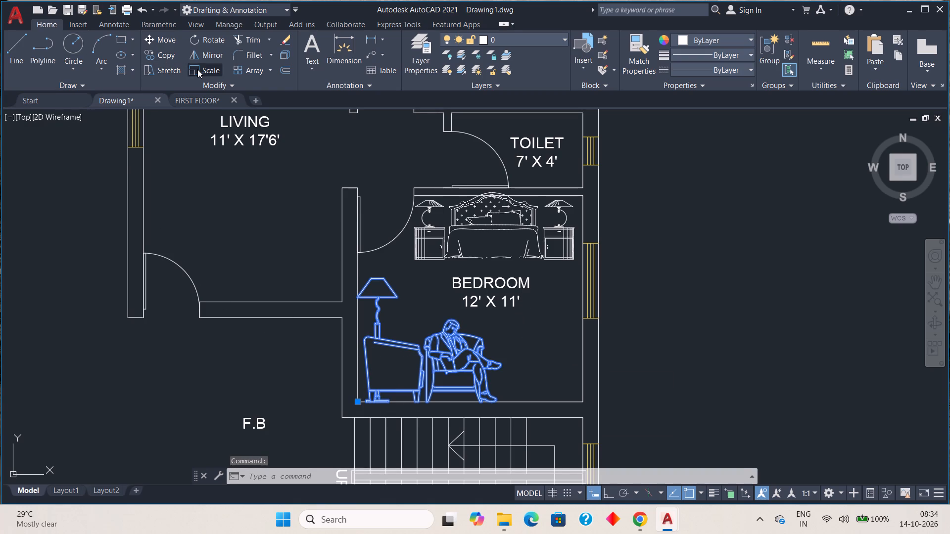
pyautogui.scroll(3, 382, 424)
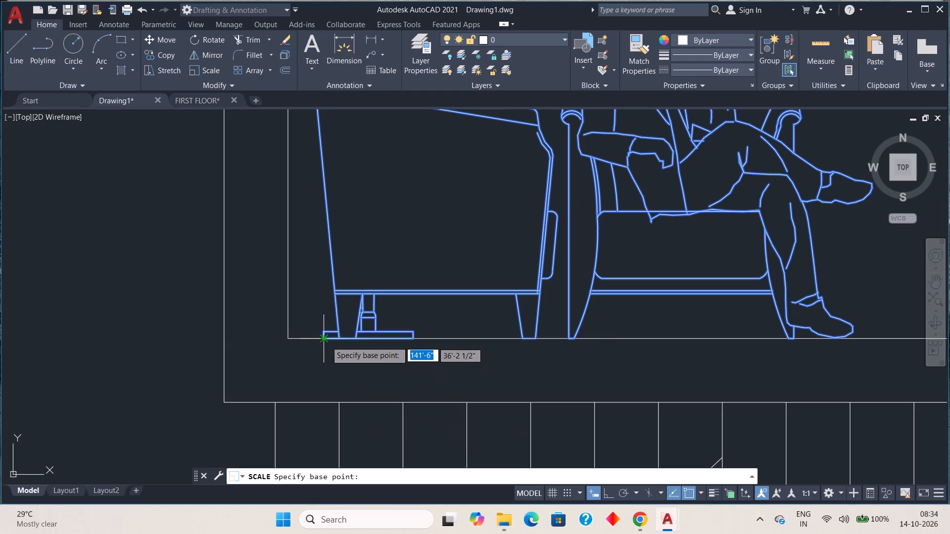
pyautogui.click(326, 341)
pyautogui.scroll(-2, 479, 310)
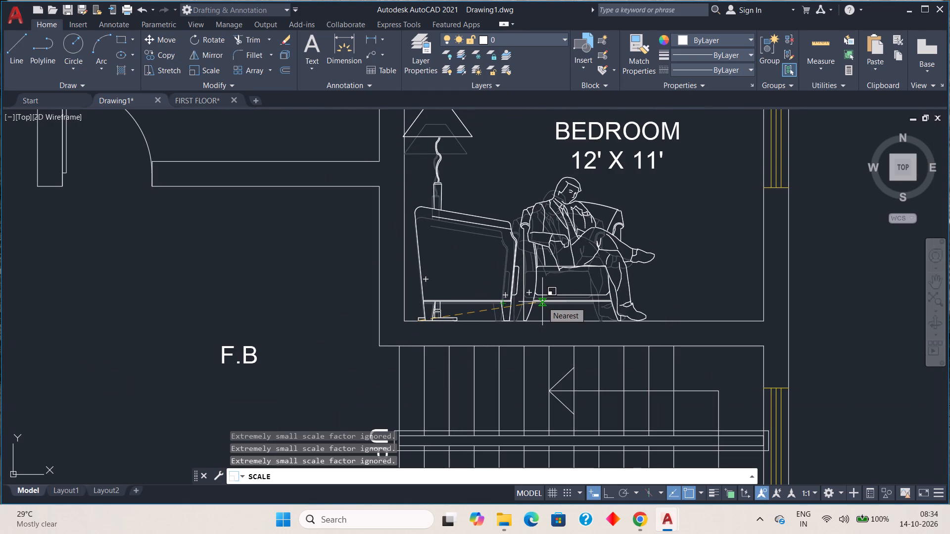
pyautogui.click(536, 302)
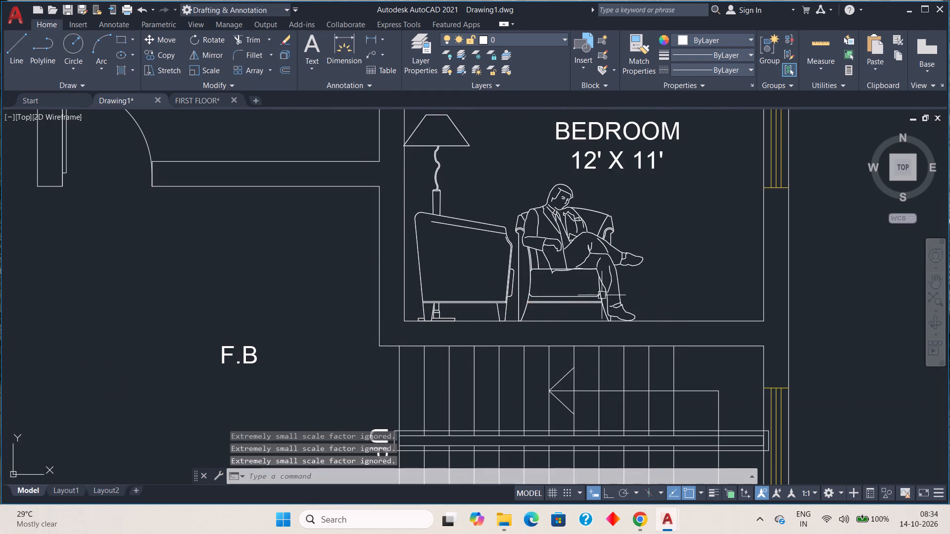
# Delete the bed and seated-man blocks from the 12' X 11' bedrooms of the middle plan and the PARKING plan.
pyautogui.scroll(-3, 606, 293)
pyautogui.moveTo(631, 283); pyautogui.dragTo(630, 296, button='middle')
pyautogui.scroll(2, 593, 297)
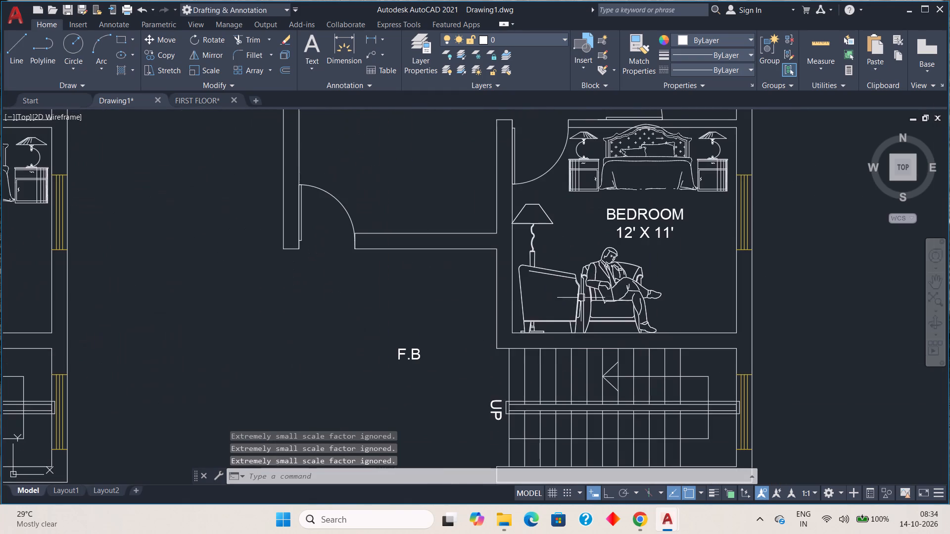
pyautogui.scroll(-2, 511, 301)
pyautogui.moveTo(457, 309); pyautogui.dragTo(617, 343, button='middle')
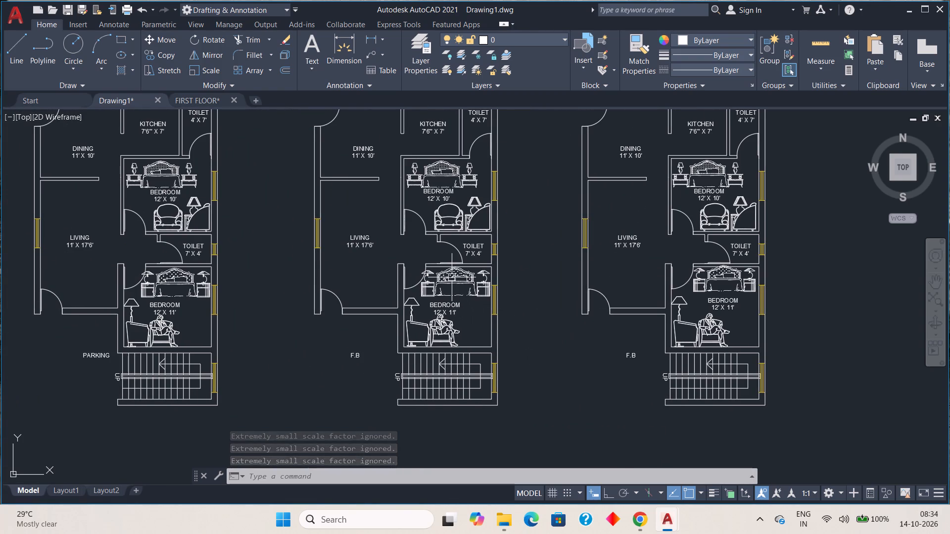
pyautogui.click(452, 277)
pyautogui.click(443, 331)
pyautogui.click(173, 291)
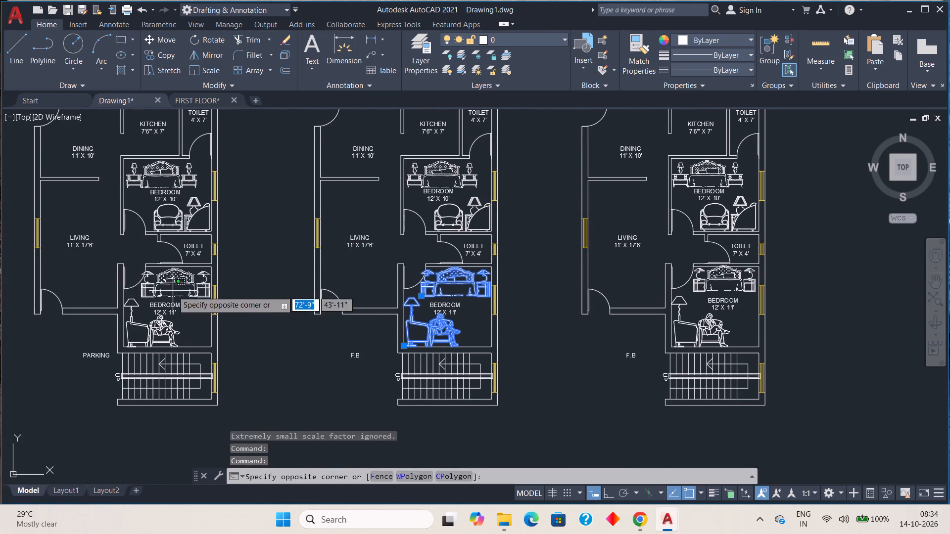
pyautogui.click(175, 282)
pyautogui.click(175, 281)
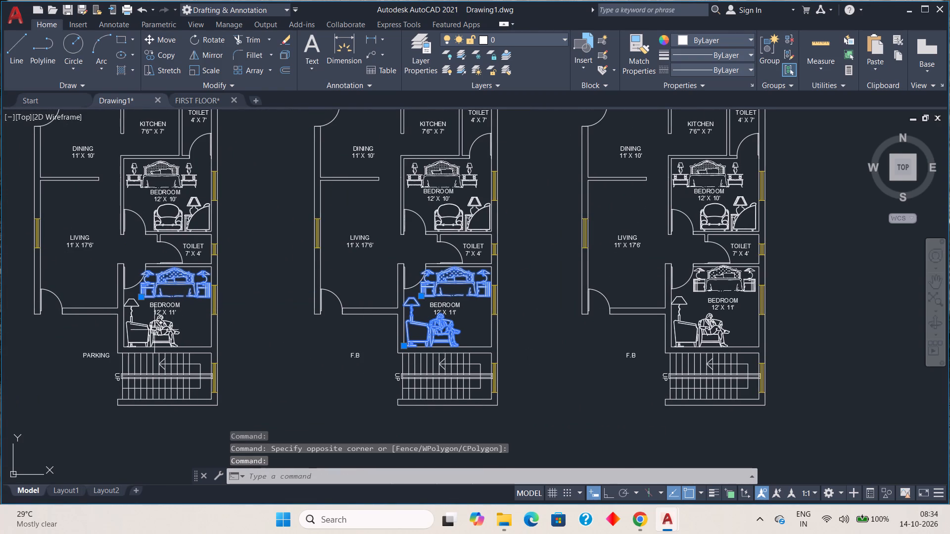
pyautogui.click(154, 330)
pyautogui.press('Delete')
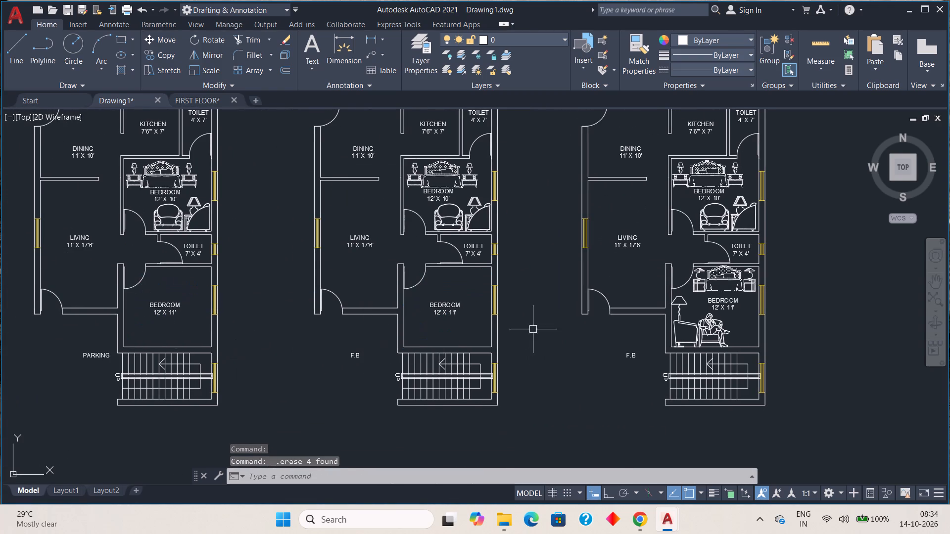
# Copy the third plan's bed and seated-man blocks from the lampshade's lower-left corner into the middle plan's 12' X 11' bedroom, about 36'-7 1/2" away.
pyautogui.click(733, 279)
pyautogui.click(688, 334)
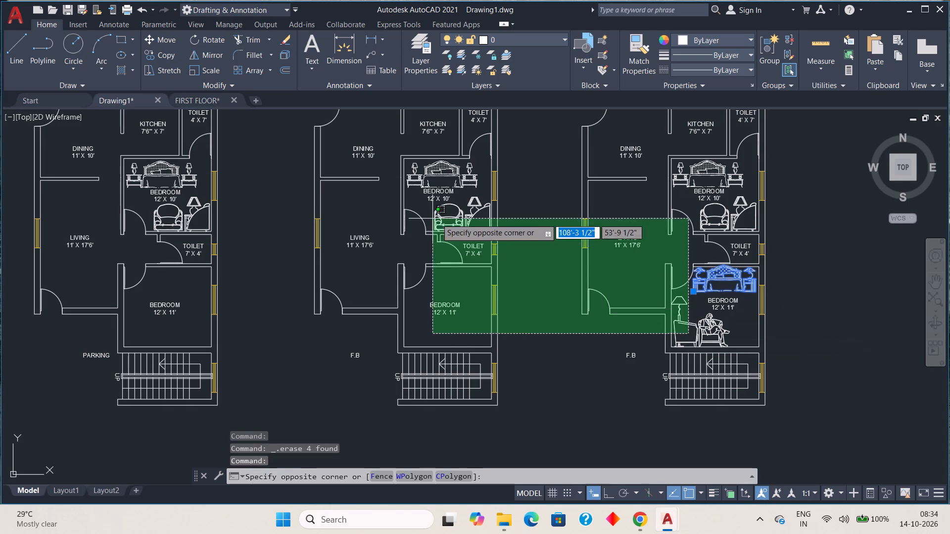
pyautogui.click(712, 330)
pyautogui.click(710, 326)
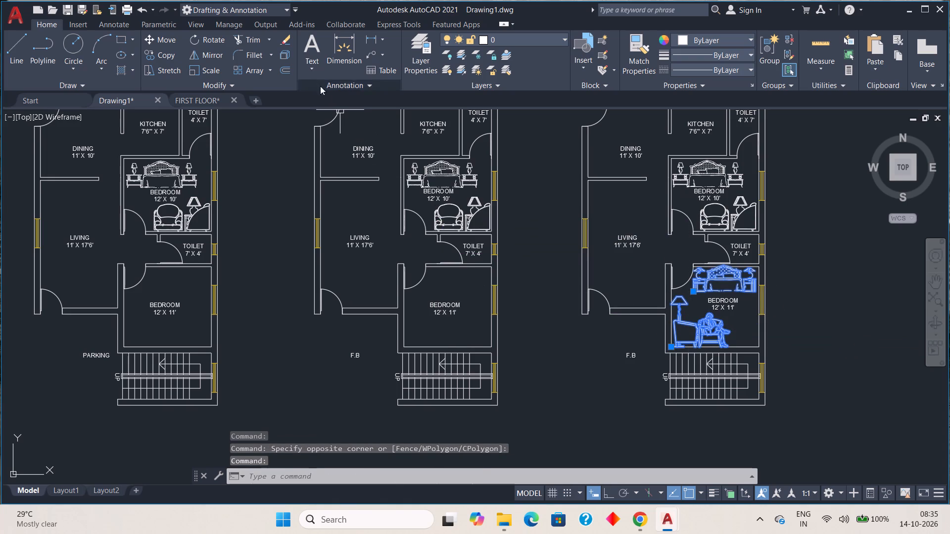
pyautogui.click(153, 54)
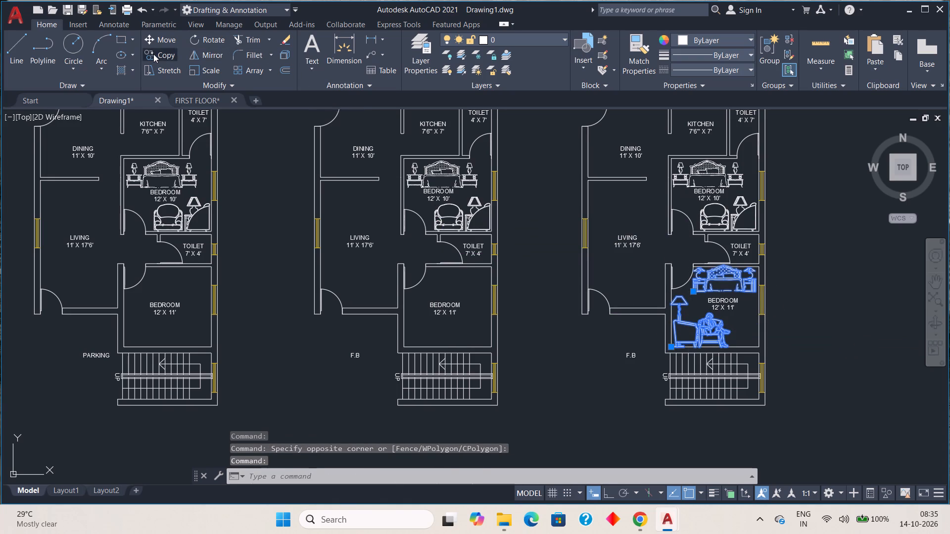
pyautogui.scroll(3, 664, 344)
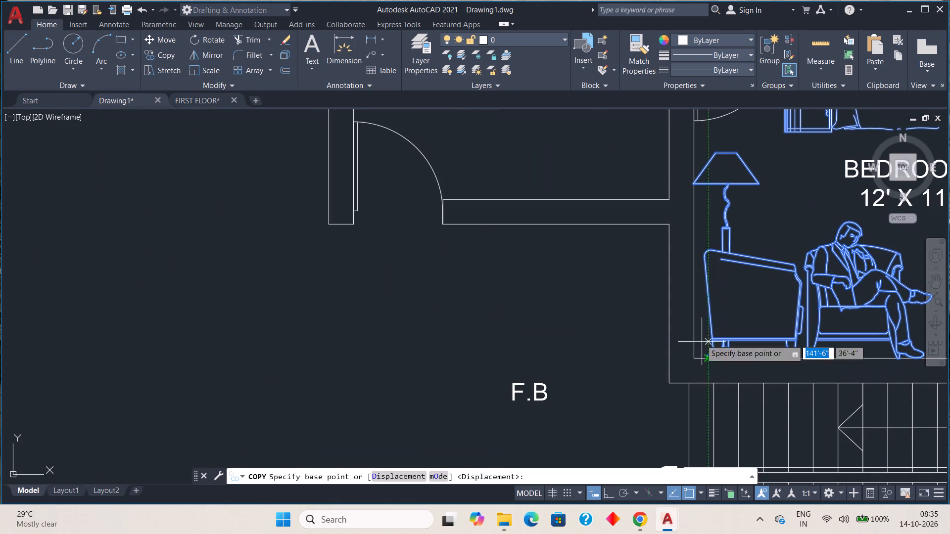
pyautogui.click(693, 183)
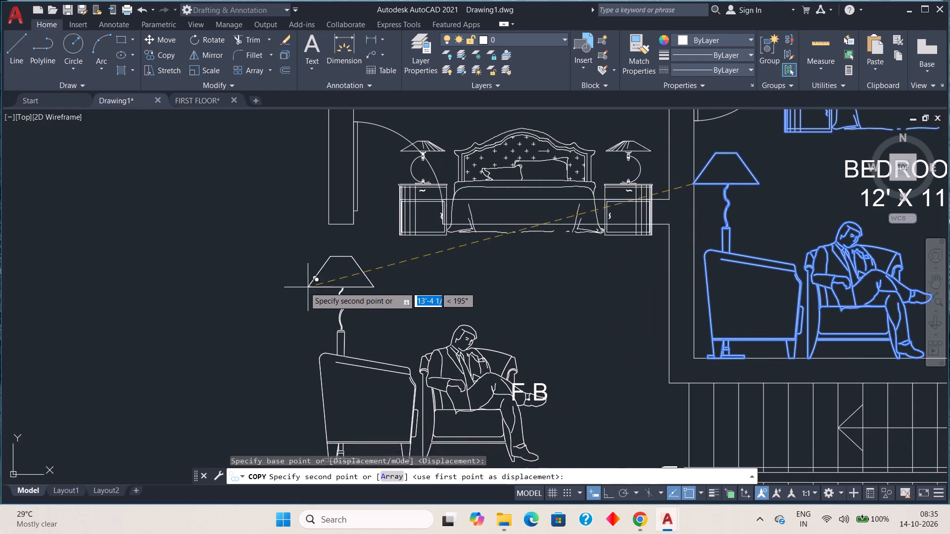
pyautogui.scroll(-1, 285, 277)
pyautogui.moveTo(312, 288); pyautogui.dragTo(642, 267, button='middle')
pyautogui.moveTo(394, 259); pyautogui.dragTo(496, 337, button='middle')
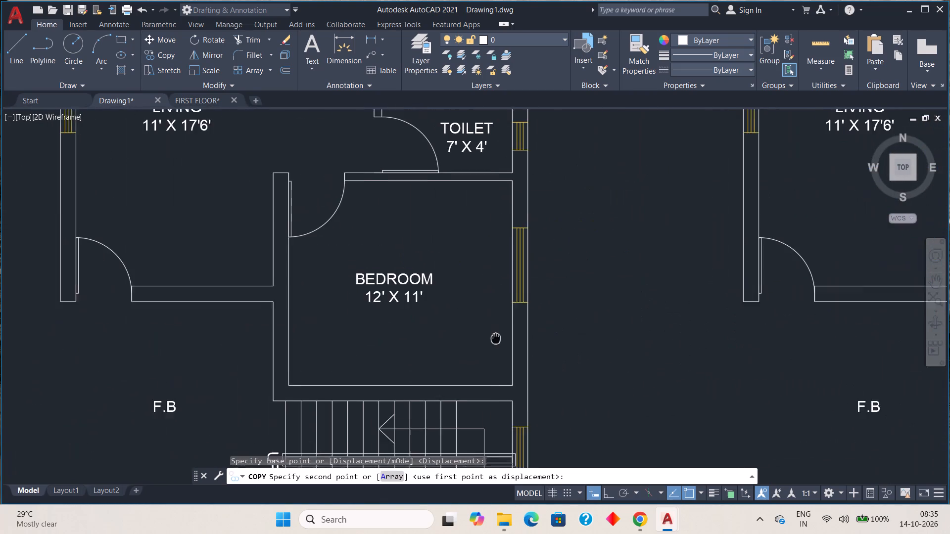
pyautogui.moveTo(496, 337); pyautogui.dragTo(505, 343, button='middle')
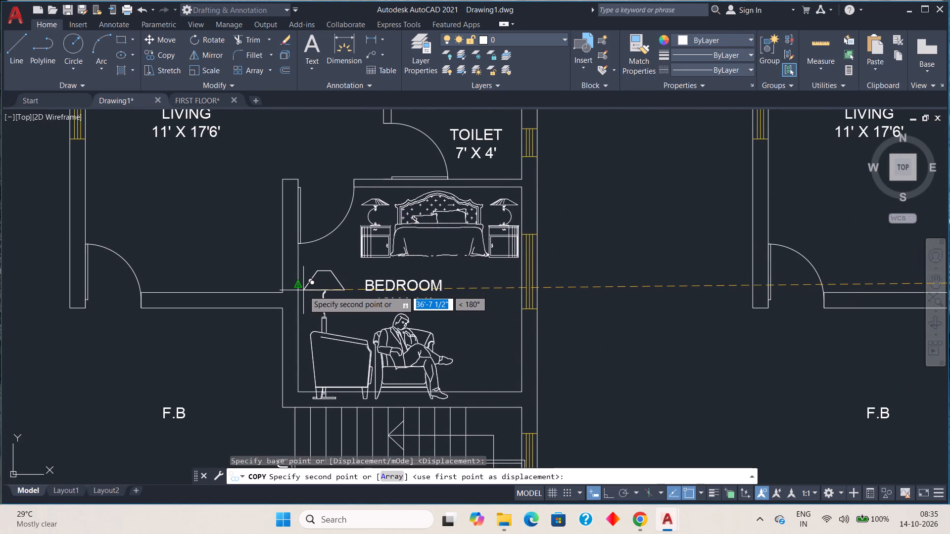
pyautogui.scroll(2, 302, 290)
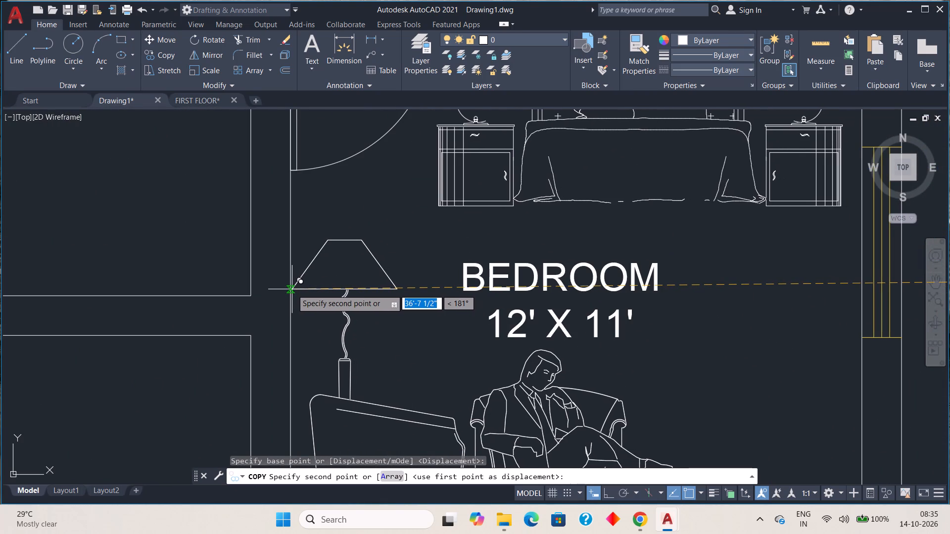
pyautogui.click(292, 289)
# Place another copy of both blocks about 75'-0" away, in the PARKING plan's 12' X 11' bedroom, and finish copying.
pyautogui.scroll(-1, 311, 309)
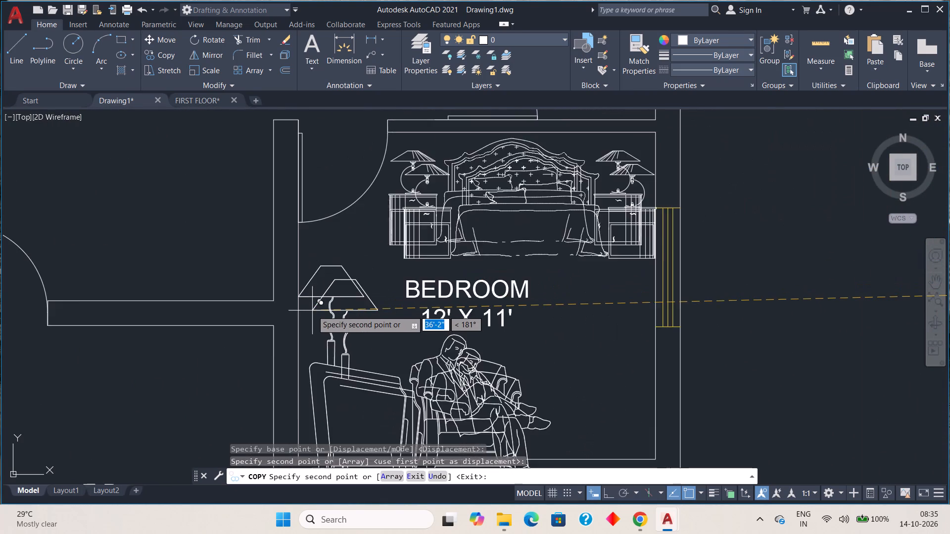
pyautogui.scroll(-1, 312, 311)
pyautogui.scroll(1, 308, 293)
pyautogui.scroll(-1, 281, 326)
pyautogui.moveTo(281, 326); pyautogui.dragTo(392, 314, button='middle')
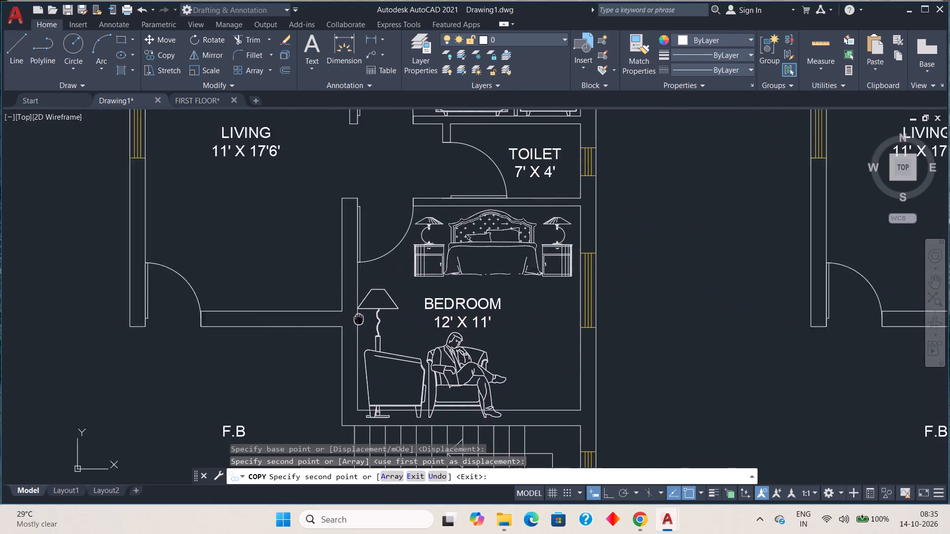
pyautogui.moveTo(392, 314); pyautogui.dragTo(610, 286, button='middle')
pyautogui.moveTo(412, 284); pyautogui.dragTo(695, 274, button='middle')
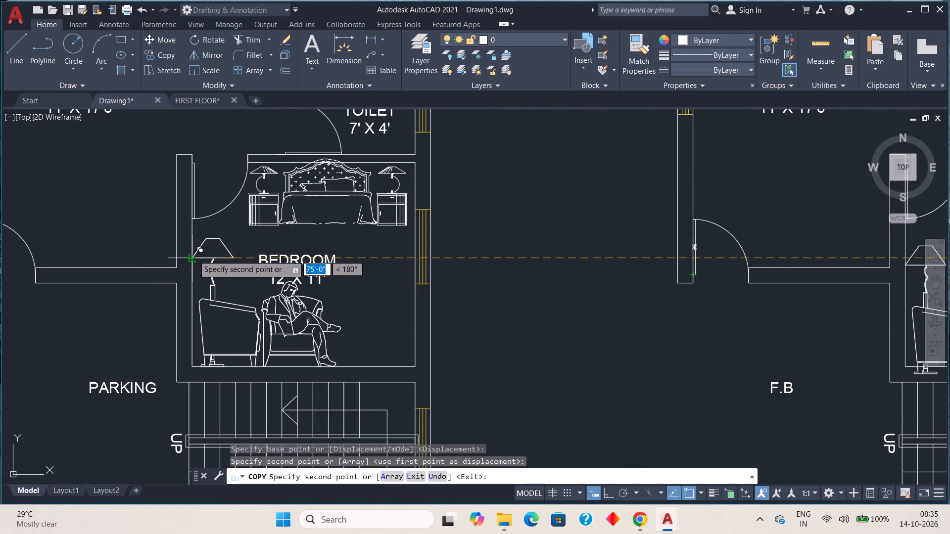
pyautogui.click(193, 255)
pyautogui.press('Escape')
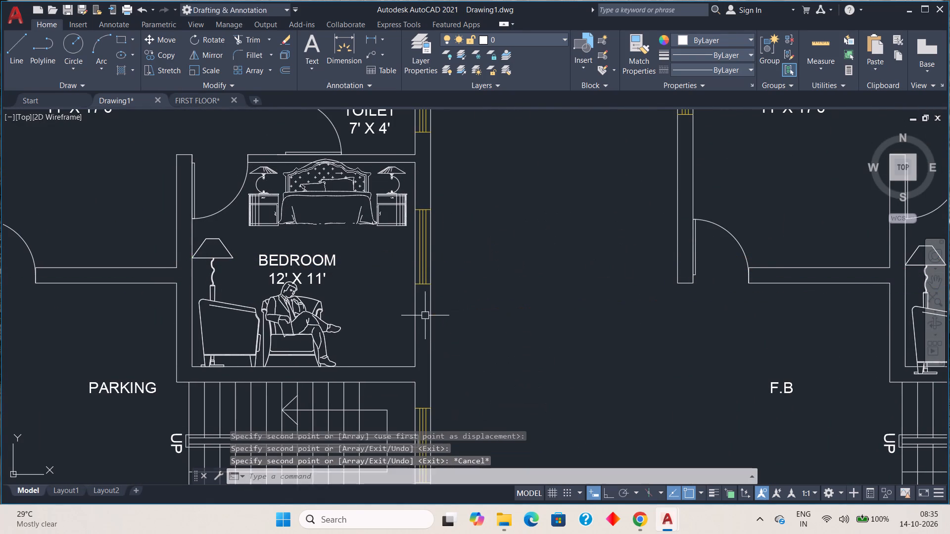
# Move the middle plan's BEDROOM 12' X 11' label about 1'-8" right and slightly up, clear of the seated man.
pyautogui.scroll(-2, 426, 315)
pyautogui.moveTo(498, 318); pyautogui.dragTo(349, 365, button='middle')
pyautogui.scroll(-1, 351, 367)
pyautogui.scroll(4, 458, 381)
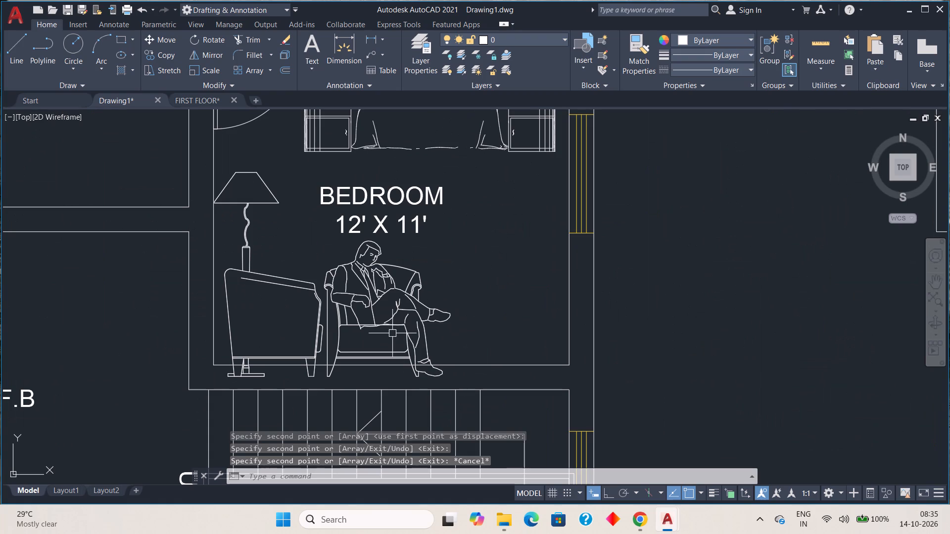
pyautogui.scroll(-1, 391, 331)
pyautogui.click(411, 251)
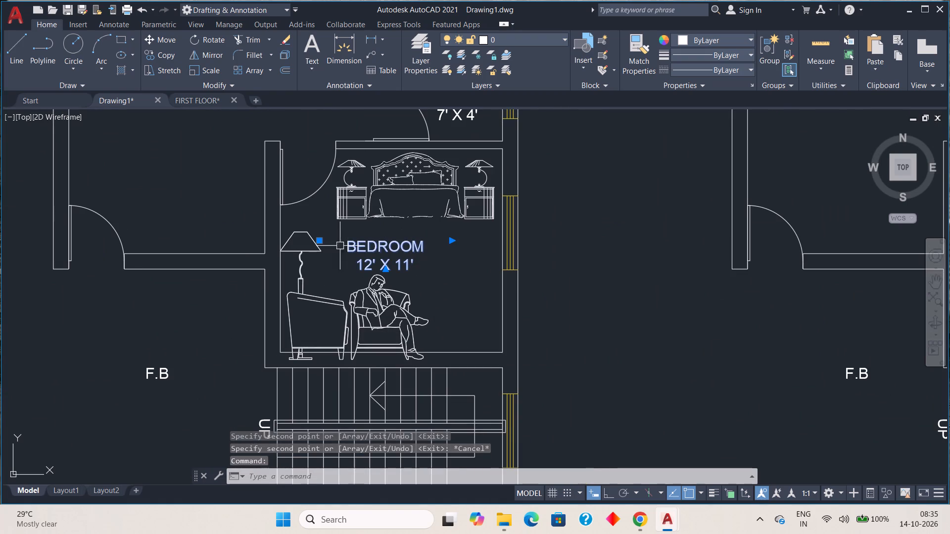
pyautogui.click(320, 239)
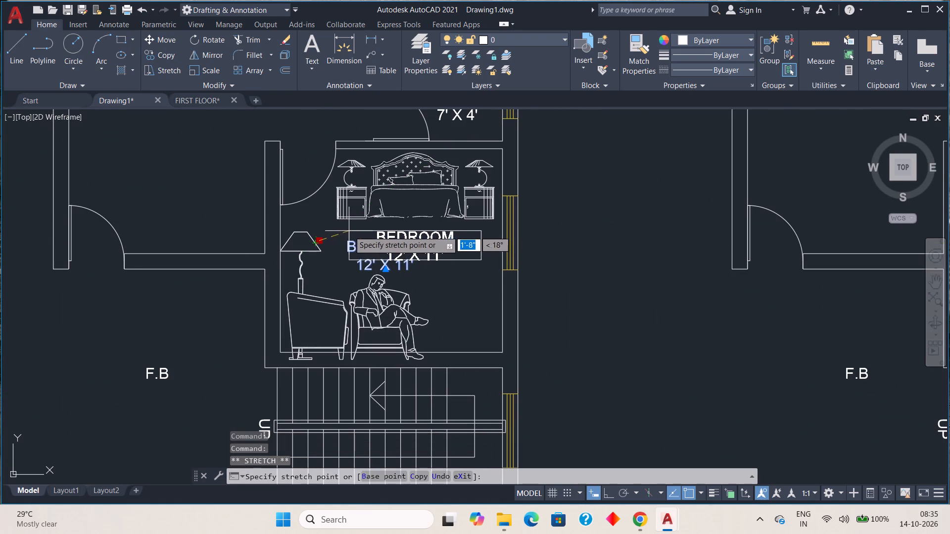
pyautogui.click(349, 230)
# Move the middle plan's seated-man block up inside the bedroom, then lower it about 3" to sit just above the lower wall.
pyautogui.click(311, 301)
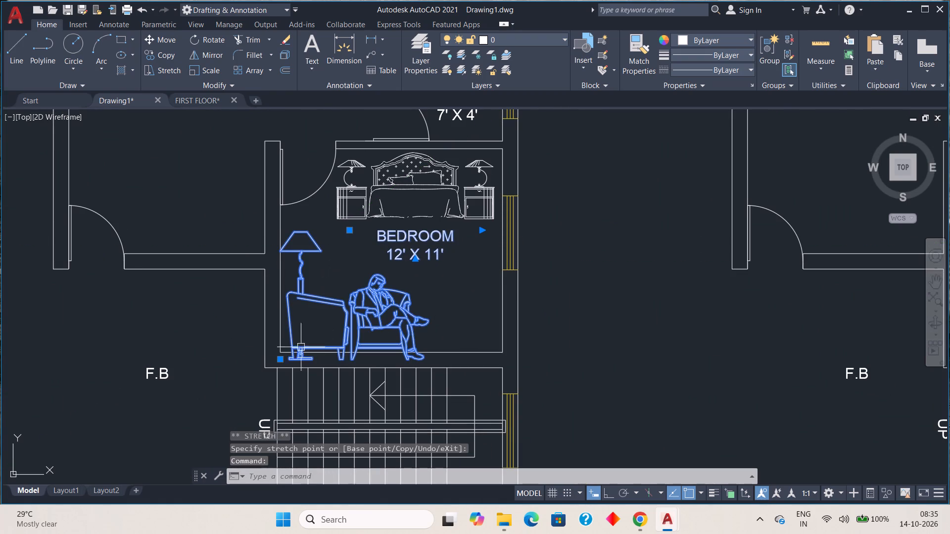
pyautogui.click(282, 358)
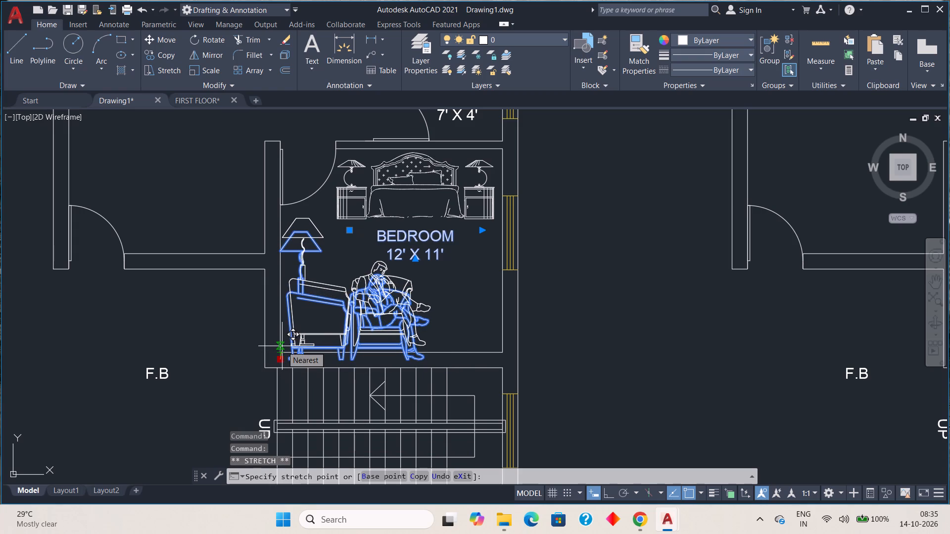
pyautogui.click(282, 346)
pyautogui.scroll(4, 282, 344)
pyautogui.click(273, 359)
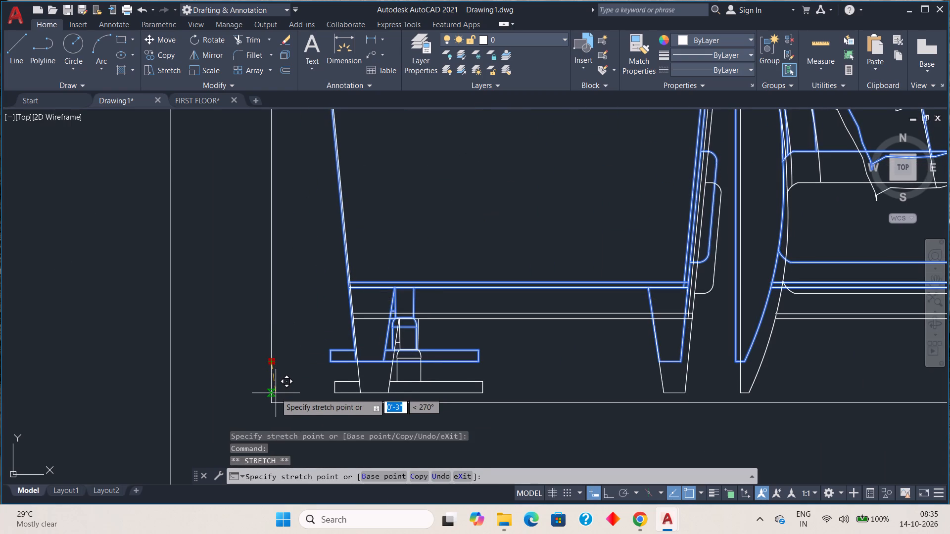
pyautogui.click(276, 396)
pyautogui.press('Escape')
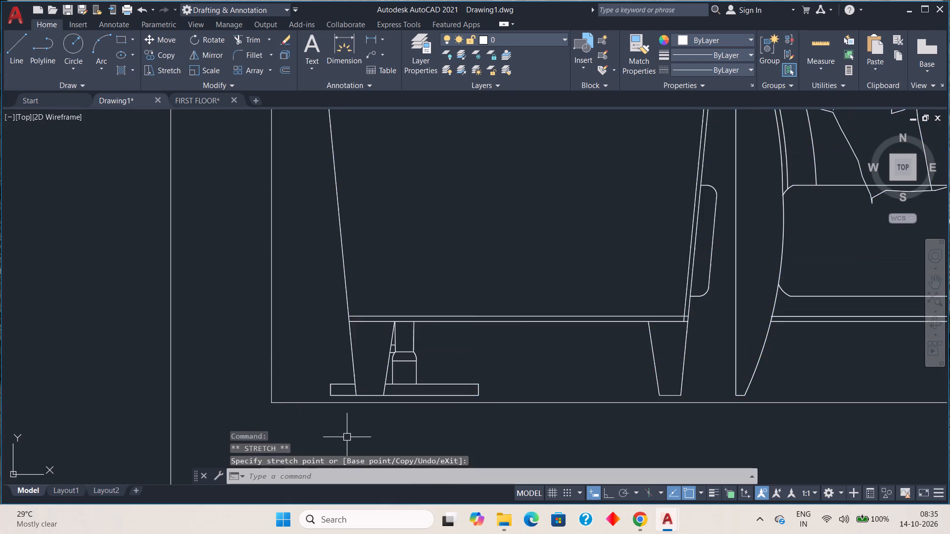
# Move the PARKING plan's BEDROOM 12' X 11' label about 1'-9 1/2" right and up, between the bed and the seated man.
pyautogui.scroll(-3, 350, 405)
pyautogui.moveTo(404, 325); pyautogui.dragTo(367, 405, button='middle')
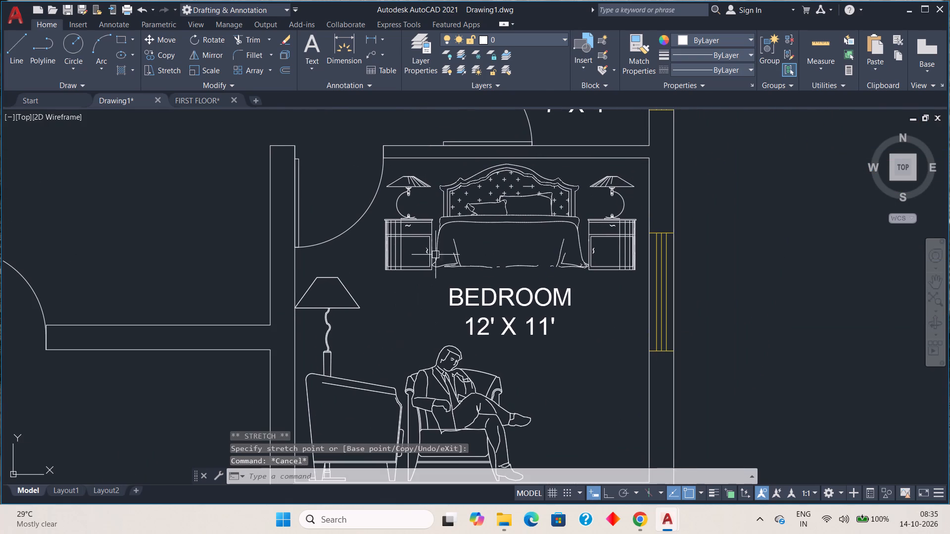
pyautogui.scroll(-1, 479, 273)
pyautogui.moveTo(349, 355); pyautogui.dragTo(598, 338, button='middle')
pyautogui.moveTo(418, 366); pyautogui.dragTo(693, 338, button='middle')
pyautogui.scroll(-1, 692, 338)
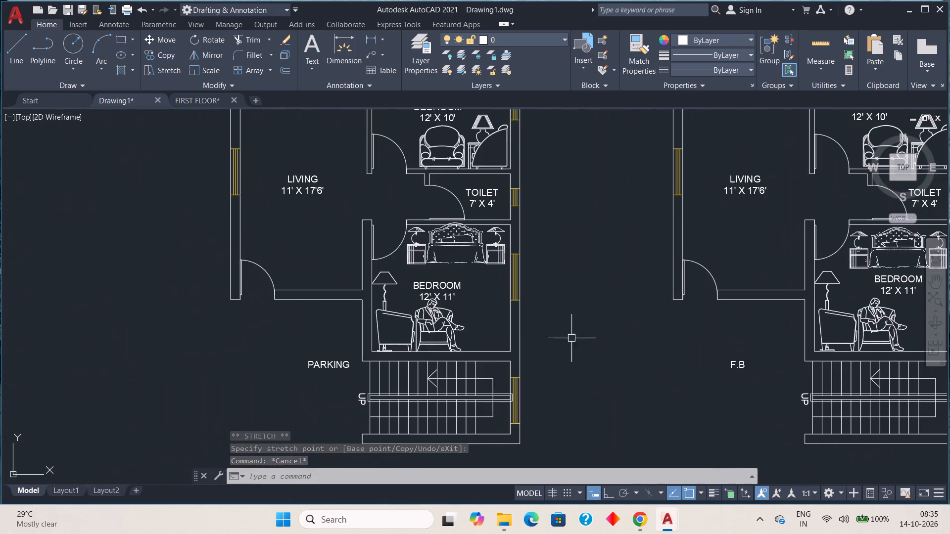
pyautogui.scroll(2, 410, 346)
pyautogui.scroll(-1, 411, 349)
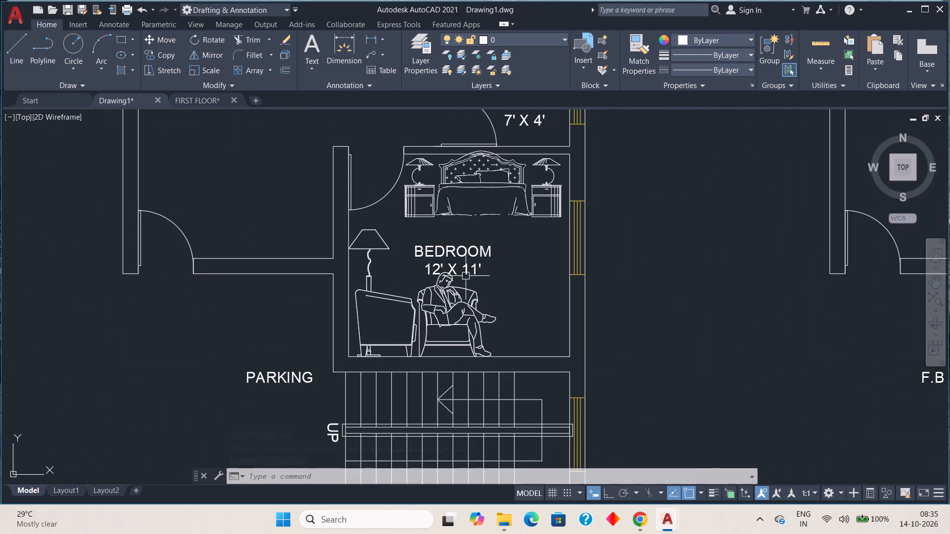
pyautogui.click(469, 256)
pyautogui.click(387, 247)
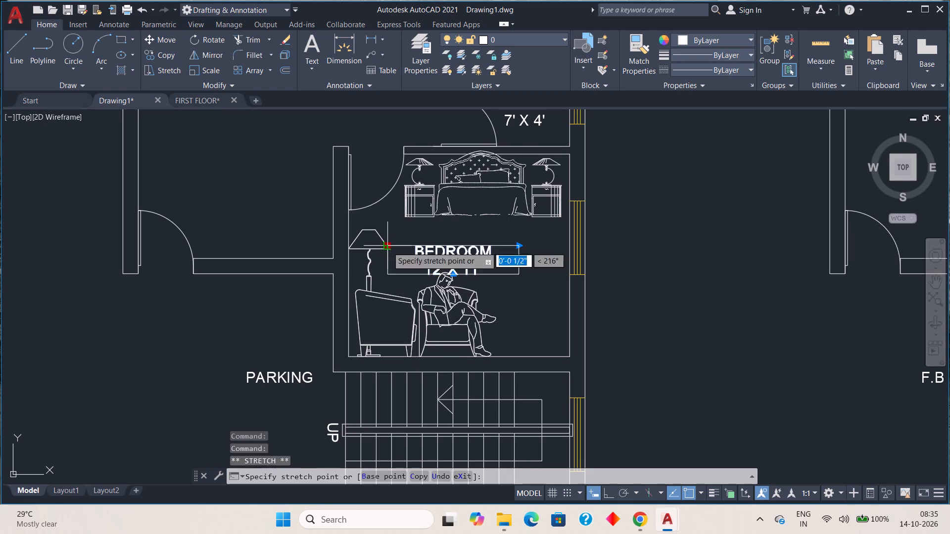
pyautogui.click(417, 230)
pyautogui.press('Escape')
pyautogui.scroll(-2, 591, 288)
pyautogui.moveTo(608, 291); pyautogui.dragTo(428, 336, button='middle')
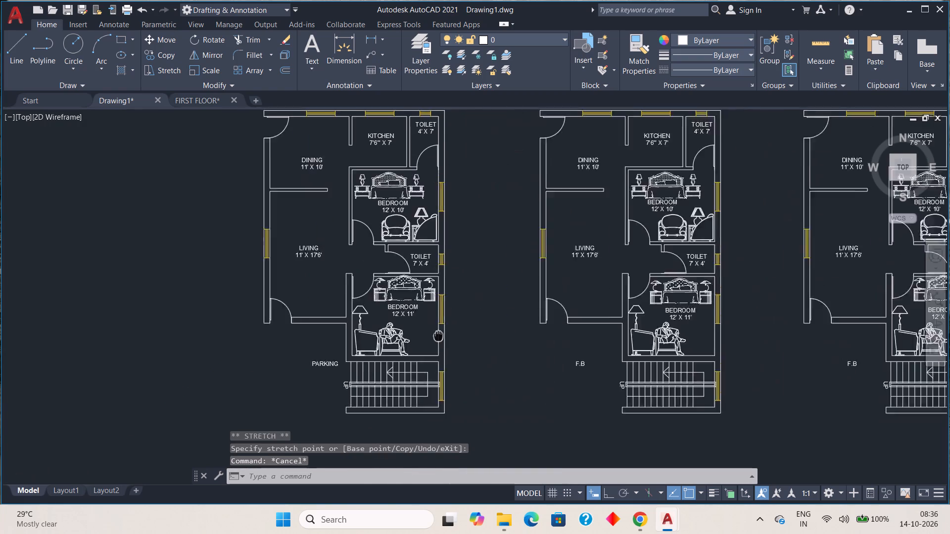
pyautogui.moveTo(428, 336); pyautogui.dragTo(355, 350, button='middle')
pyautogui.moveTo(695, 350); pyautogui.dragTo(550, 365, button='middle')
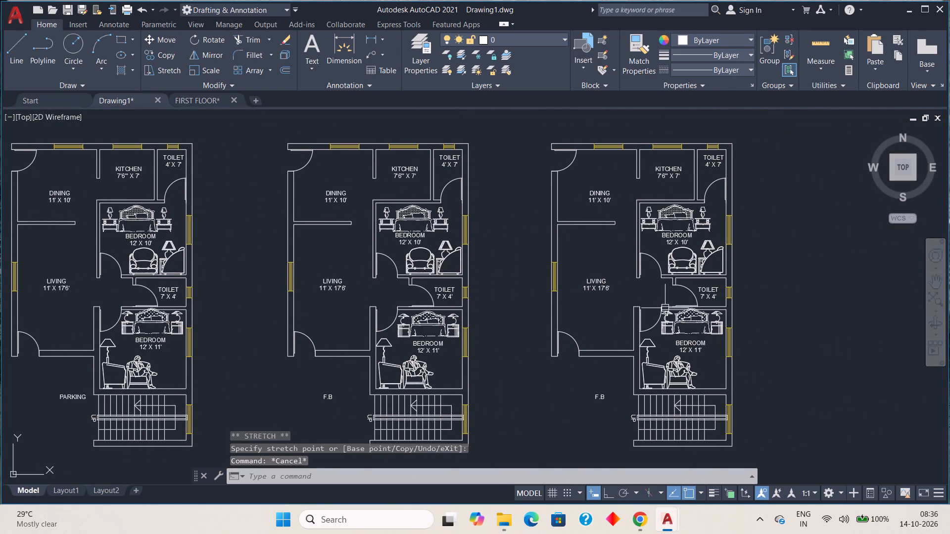
# Review the furniture and label placement across the three floor plans.
pyautogui.moveTo(665, 312); pyautogui.dragTo(596, 383, button='middle')
pyautogui.scroll(2, 630, 321)
pyautogui.scroll(-1, 630, 328)
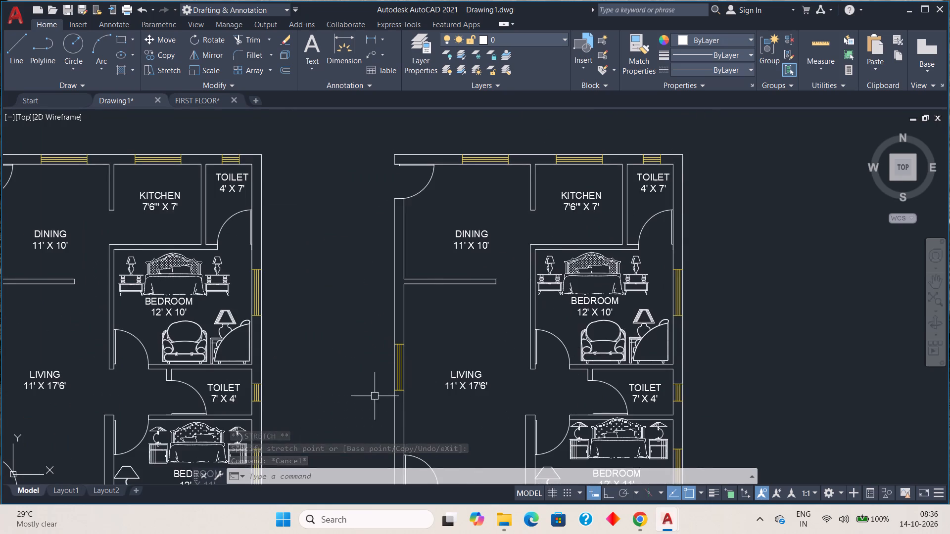
pyautogui.moveTo(376, 391); pyautogui.dragTo(742, 344, button='middle')
pyautogui.moveTo(524, 366); pyautogui.dragTo(611, 339, button='middle')
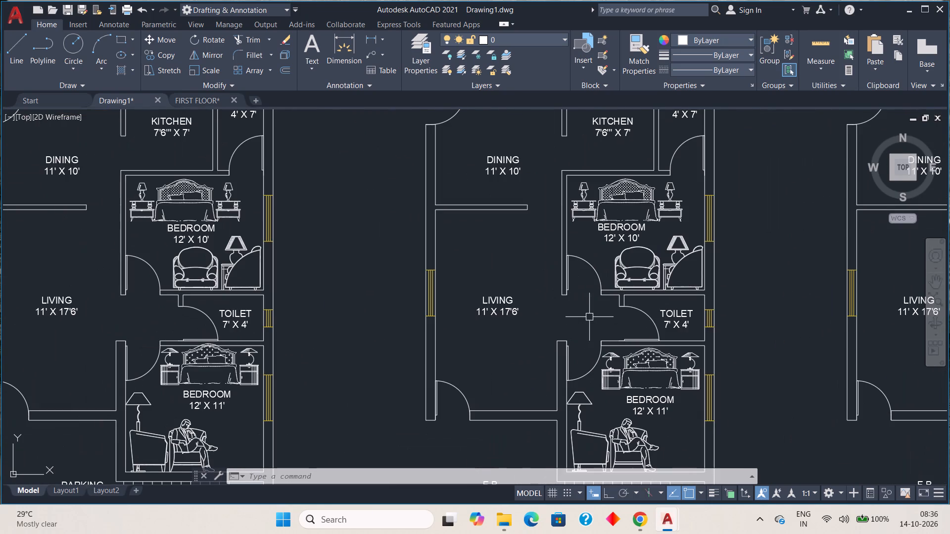
pyautogui.scroll(-1, 545, 307)
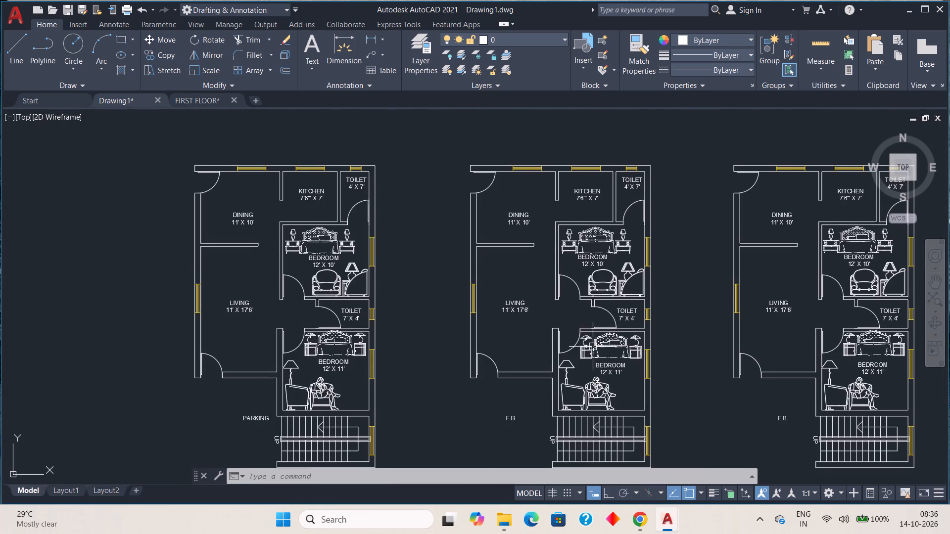
pyautogui.moveTo(587, 345); pyautogui.dragTo(495, 332, button='middle')
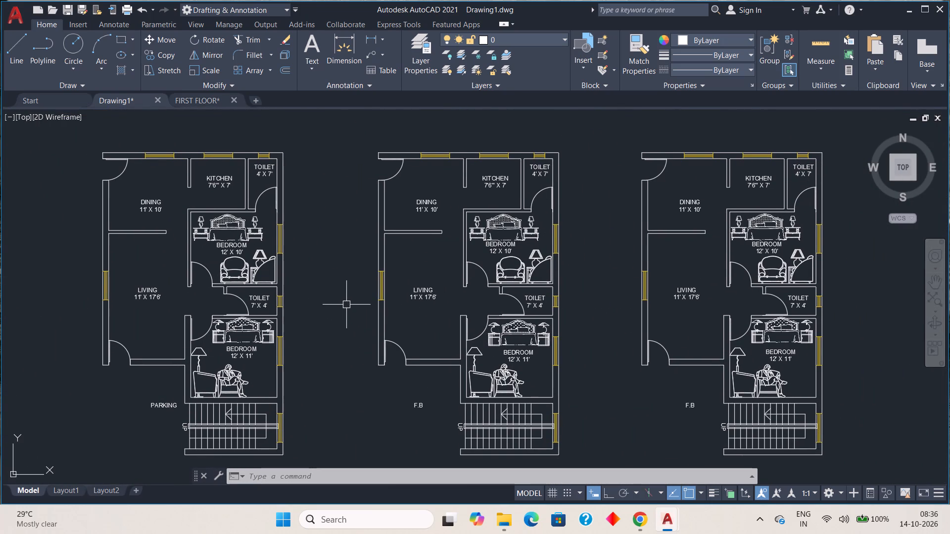
pyautogui.moveTo(373, 323); pyautogui.dragTo(389, 340, button='middle')
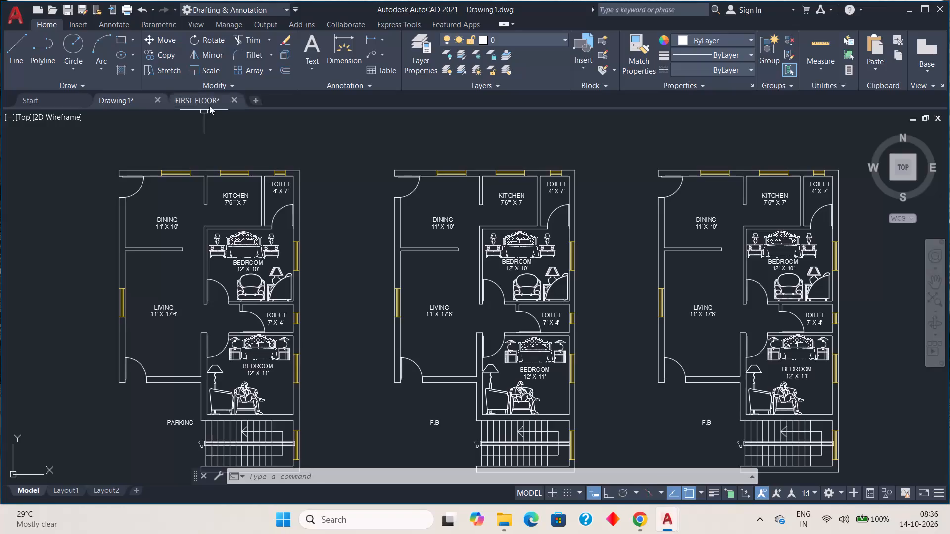
# Copy the living room sofa set and BEDROOM 2's table-and-two-chairs block from FIRST FLOOR into the empty area right of Drawing1's plans.
pyautogui.click(210, 103)
pyautogui.moveTo(452, 368); pyautogui.dragTo(665, 267, button='middle')
pyautogui.moveTo(643, 269); pyautogui.dragTo(614, 314, button='middle')
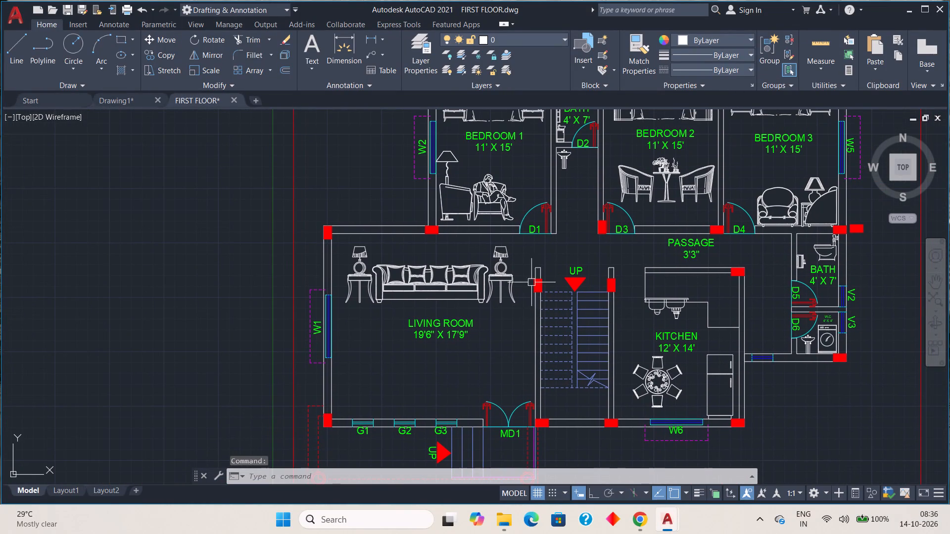
pyautogui.click(450, 279)
pyautogui.click(670, 187)
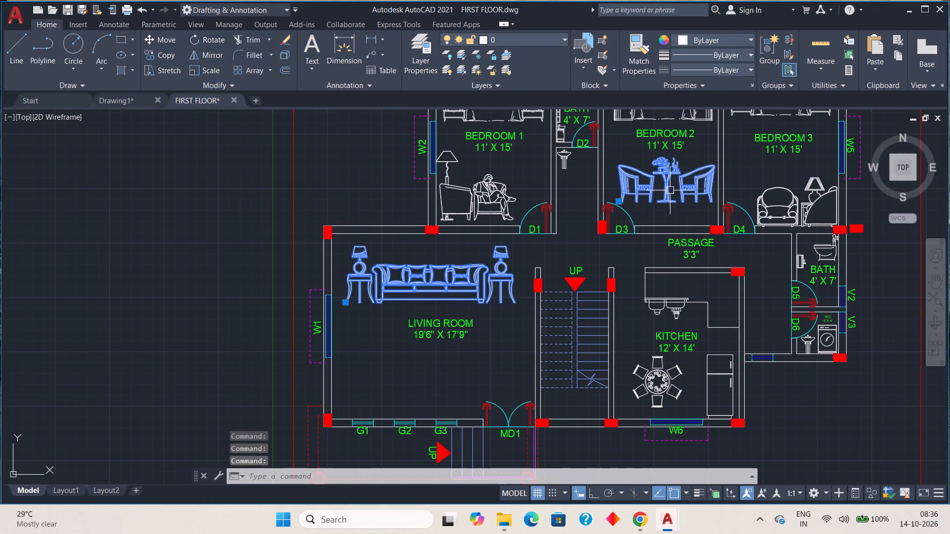
pyautogui.hotkey('ctrl', 'c')
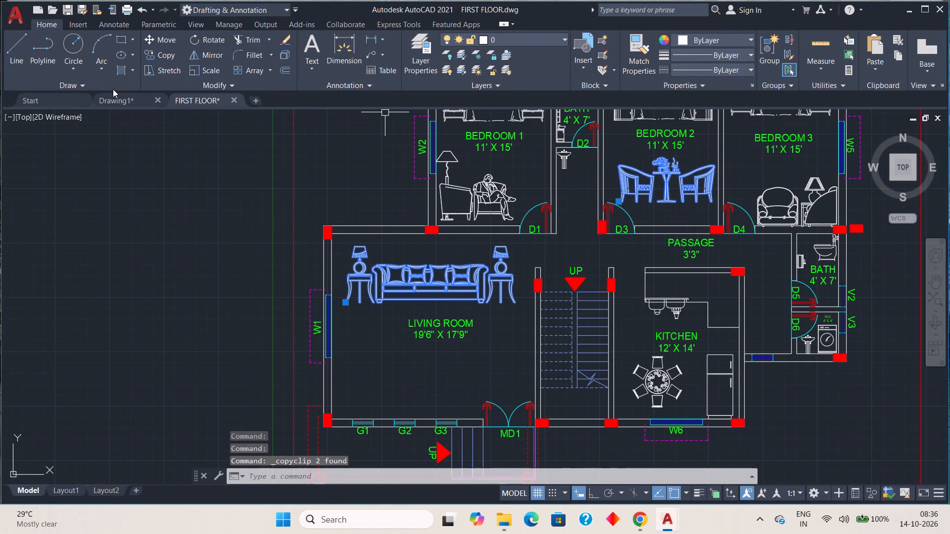
pyautogui.click(118, 100)
pyautogui.moveTo(562, 298); pyautogui.dragTo(101, 326, button='middle')
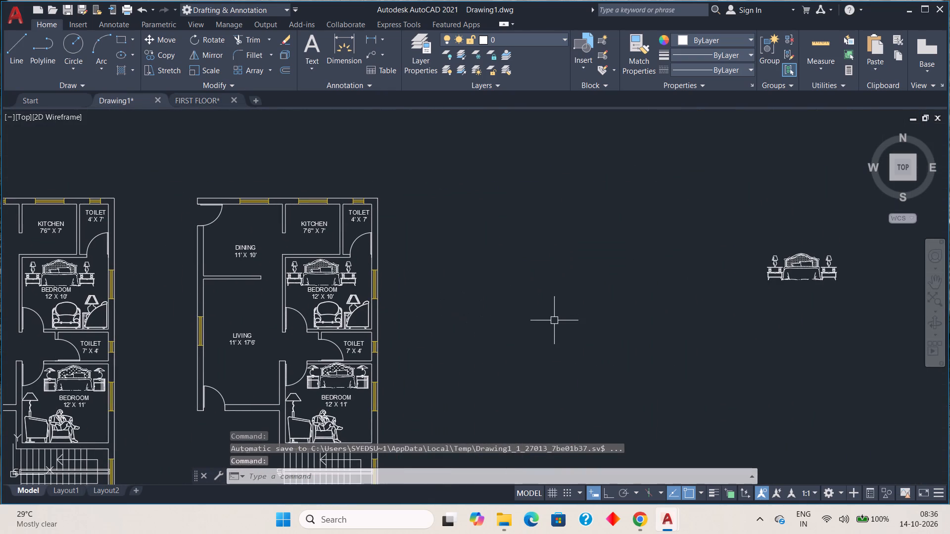
pyautogui.hotkey('ctrl', 'v')
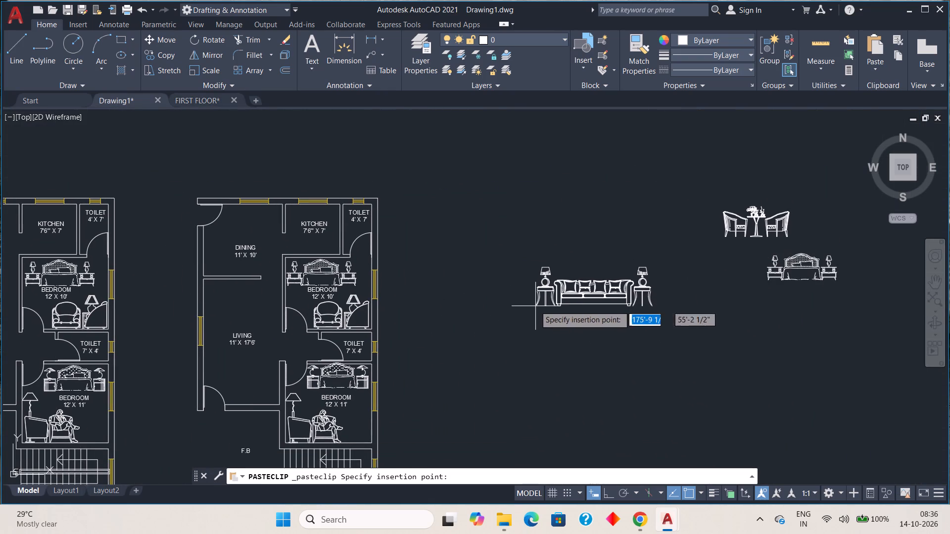
pyautogui.click(534, 305)
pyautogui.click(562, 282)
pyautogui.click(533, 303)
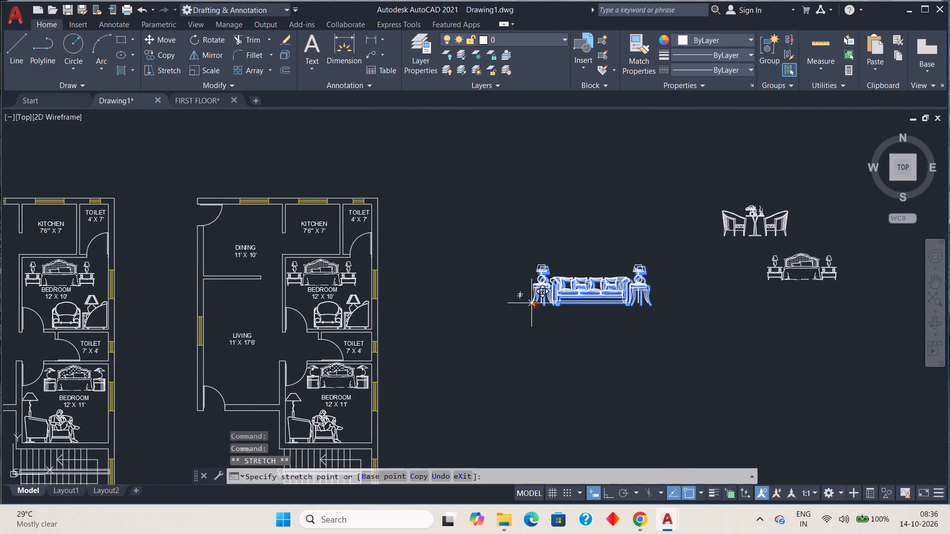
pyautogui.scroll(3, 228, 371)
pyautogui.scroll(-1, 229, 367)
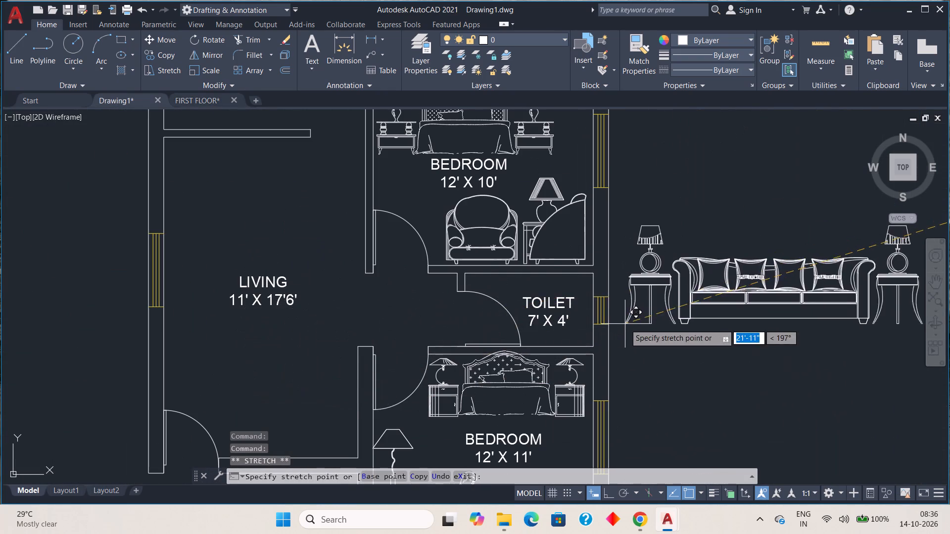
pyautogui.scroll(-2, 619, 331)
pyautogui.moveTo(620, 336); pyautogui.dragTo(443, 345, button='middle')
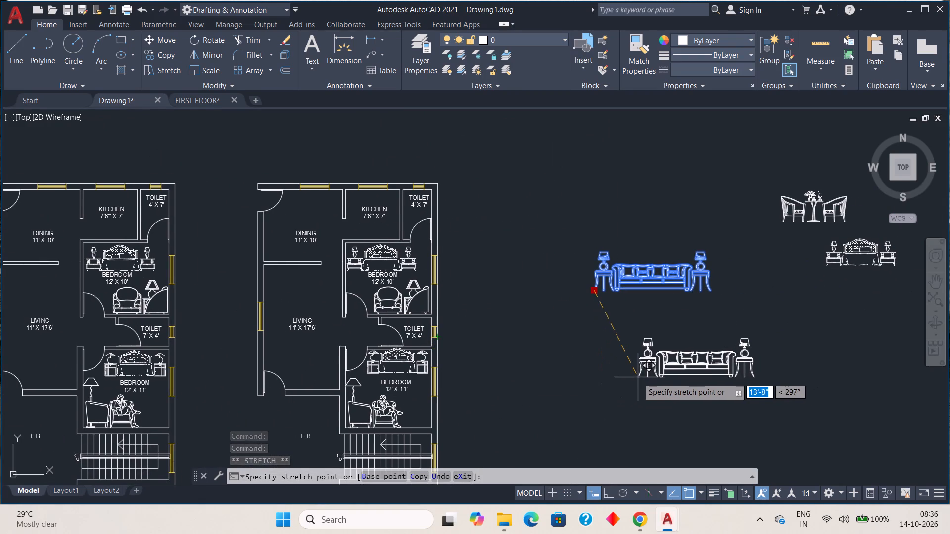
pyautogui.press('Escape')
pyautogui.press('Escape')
# Mirror the pasted sofa set about a 315° diagonal line to make a vertical copy, keeping the source.
pyautogui.click(655, 275)
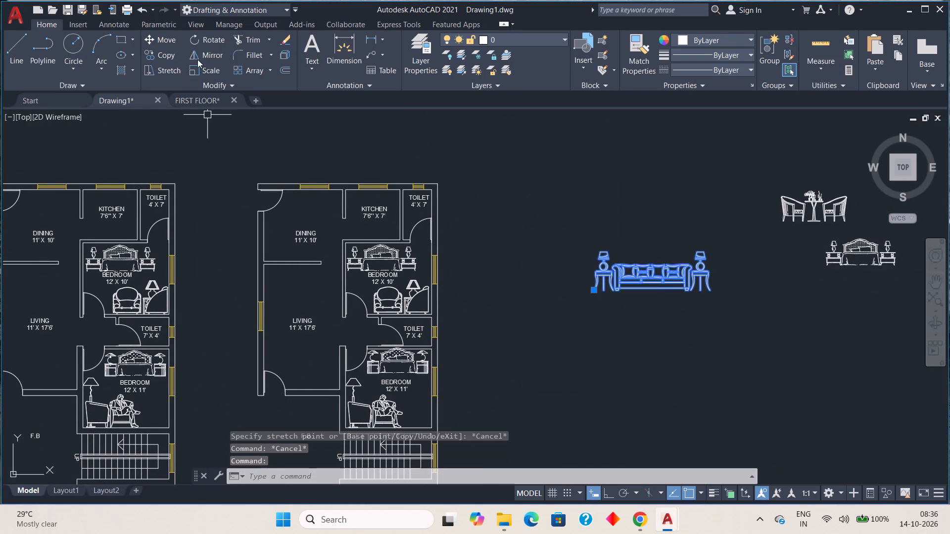
pyautogui.click(198, 57)
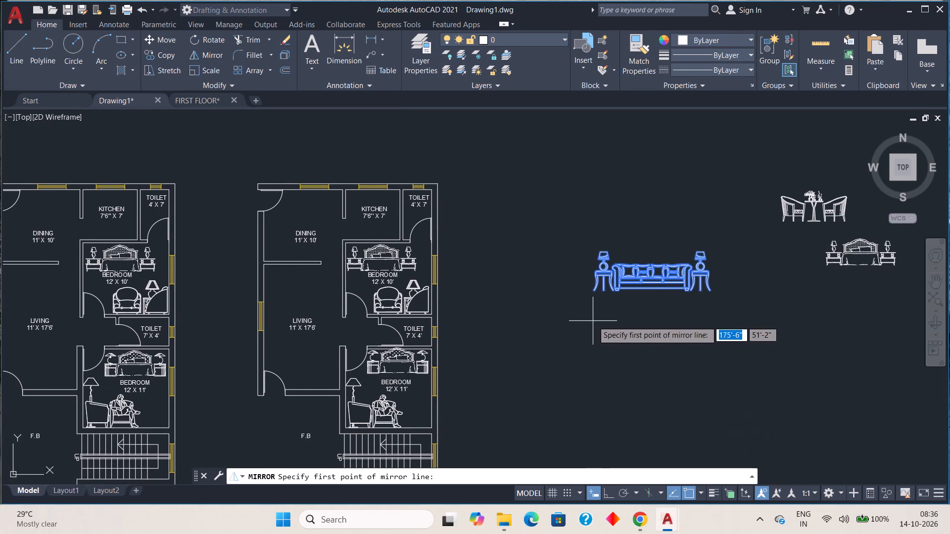
pyautogui.click(593, 321)
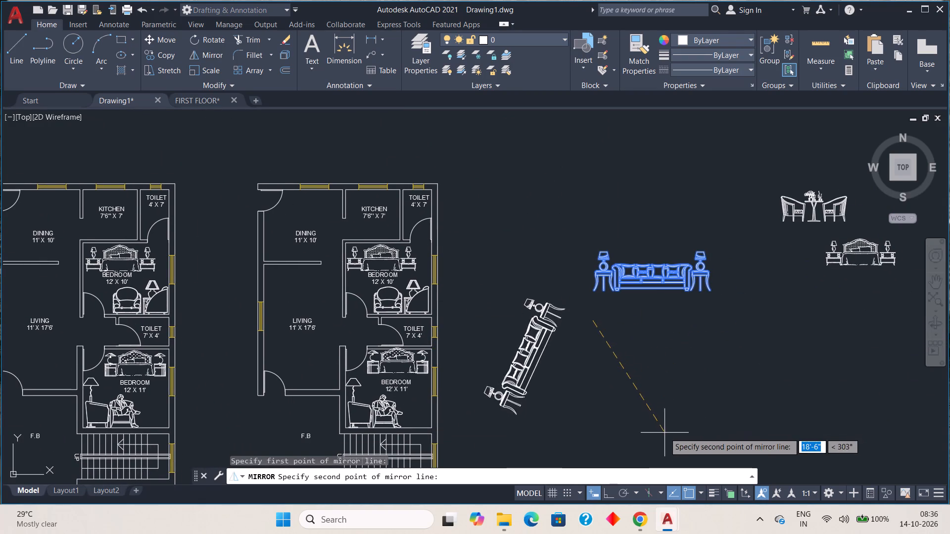
pyautogui.click(700, 430)
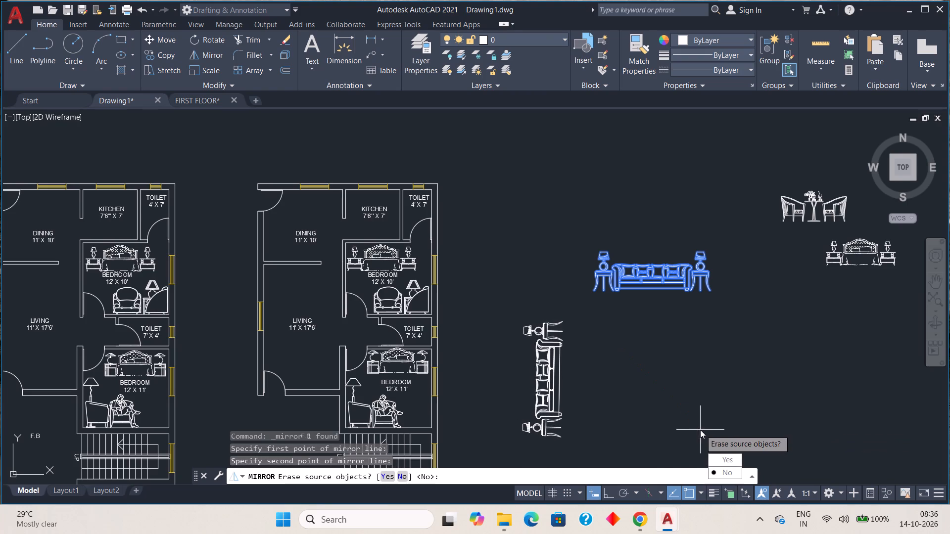
pyautogui.moveTo(731, 468); pyautogui.dragTo(700, 430)
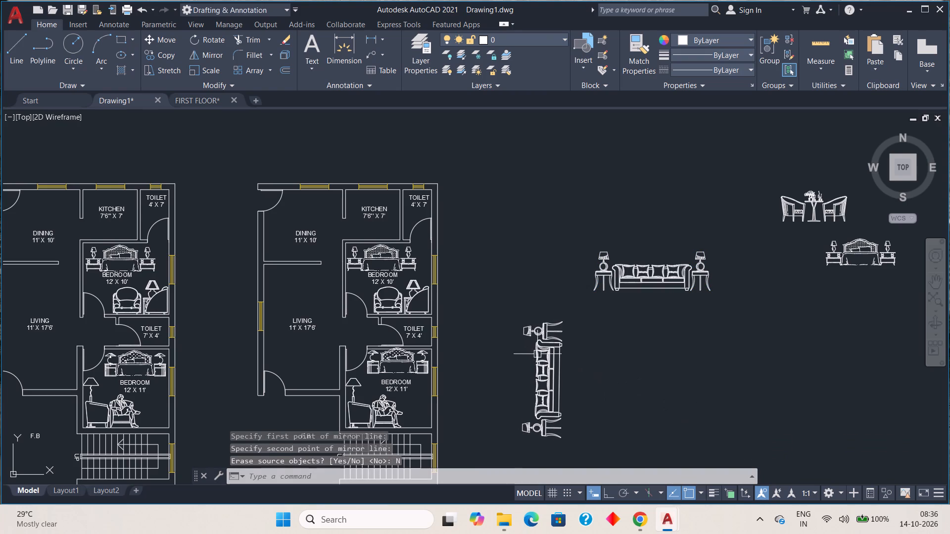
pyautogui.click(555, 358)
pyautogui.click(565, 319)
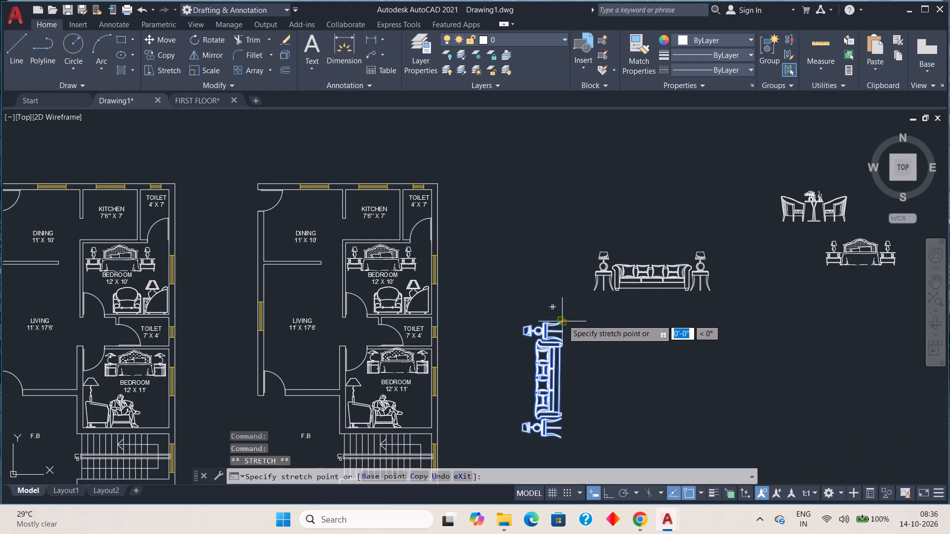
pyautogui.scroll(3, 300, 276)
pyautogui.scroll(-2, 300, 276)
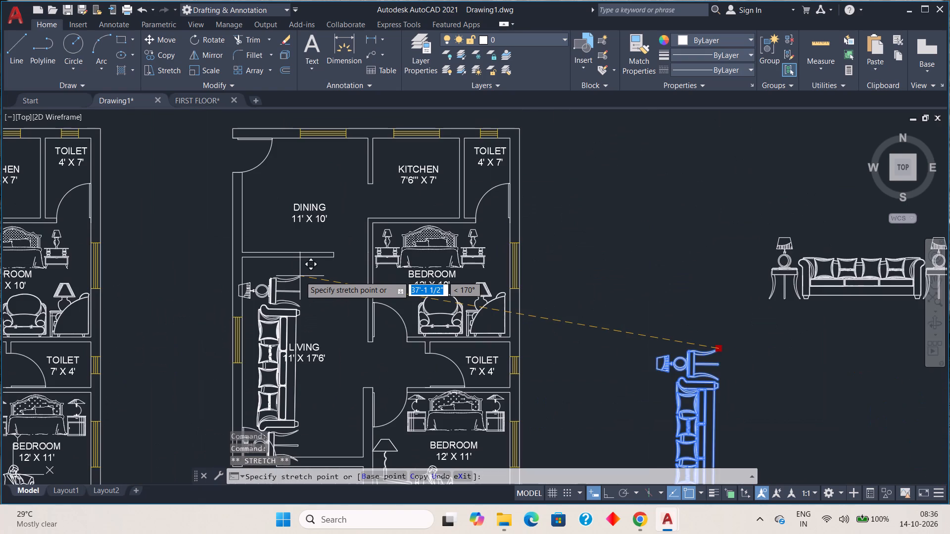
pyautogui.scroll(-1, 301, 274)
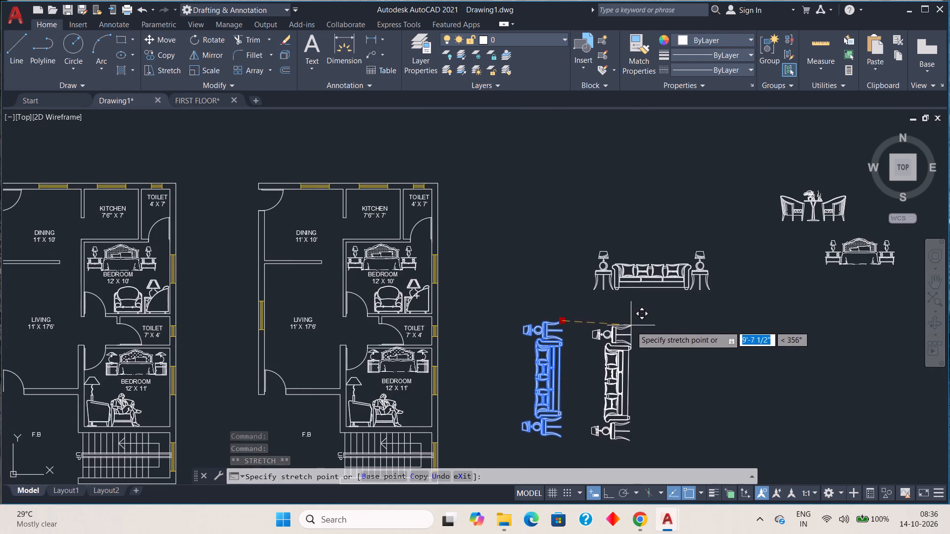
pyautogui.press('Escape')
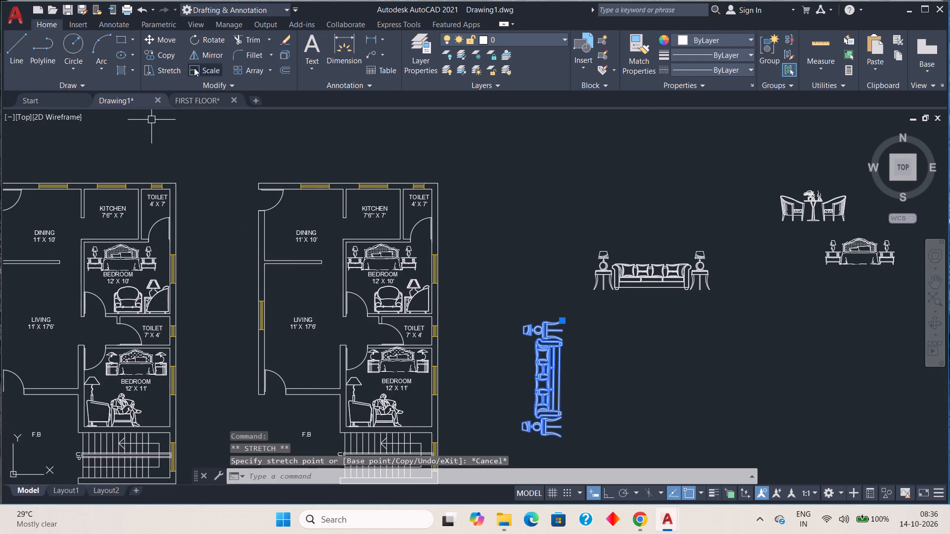
# Scale the vertical sofa set down to a little over half its size, based at its upper corner.
pyautogui.click(201, 69)
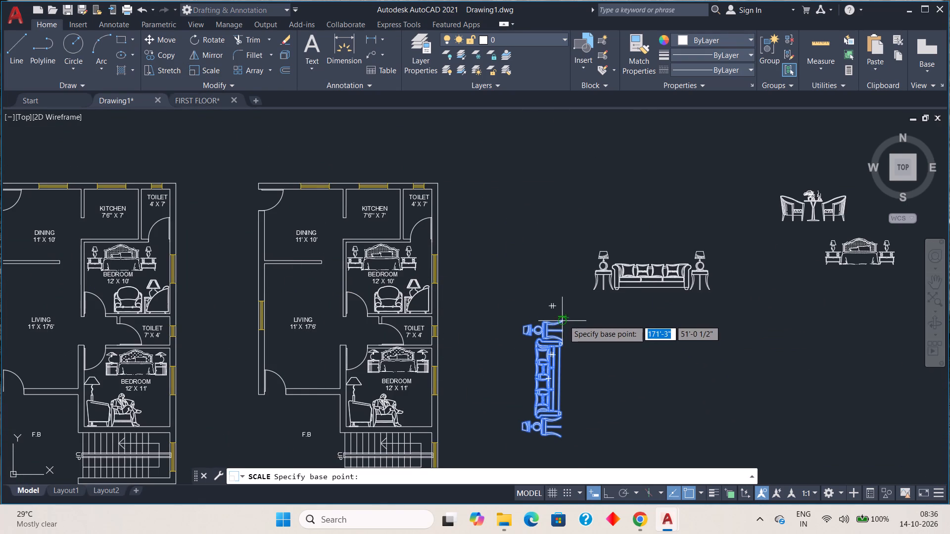
pyautogui.click(568, 319)
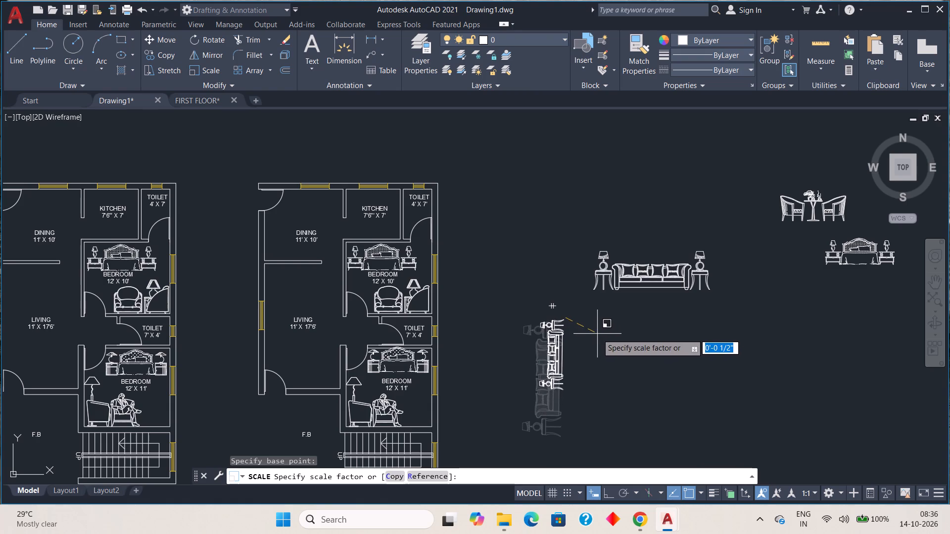
pyautogui.click(597, 333)
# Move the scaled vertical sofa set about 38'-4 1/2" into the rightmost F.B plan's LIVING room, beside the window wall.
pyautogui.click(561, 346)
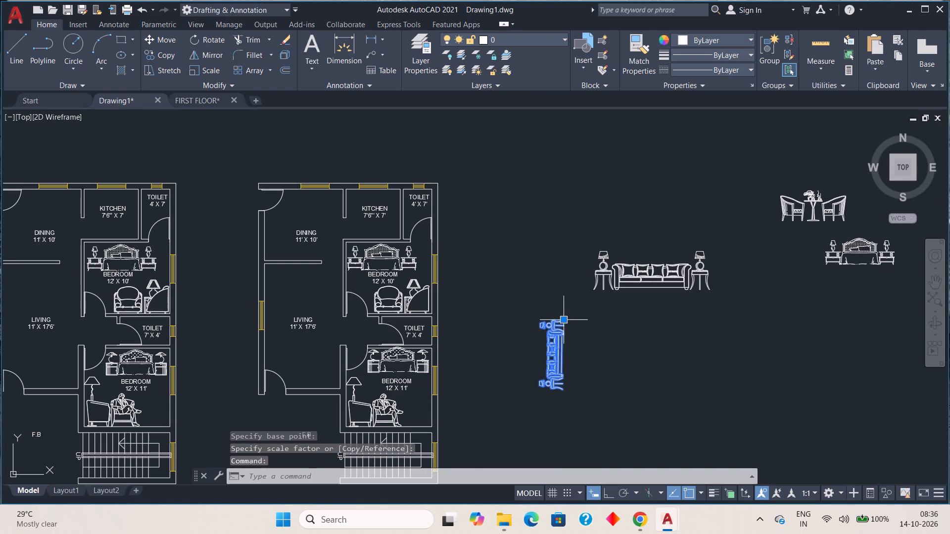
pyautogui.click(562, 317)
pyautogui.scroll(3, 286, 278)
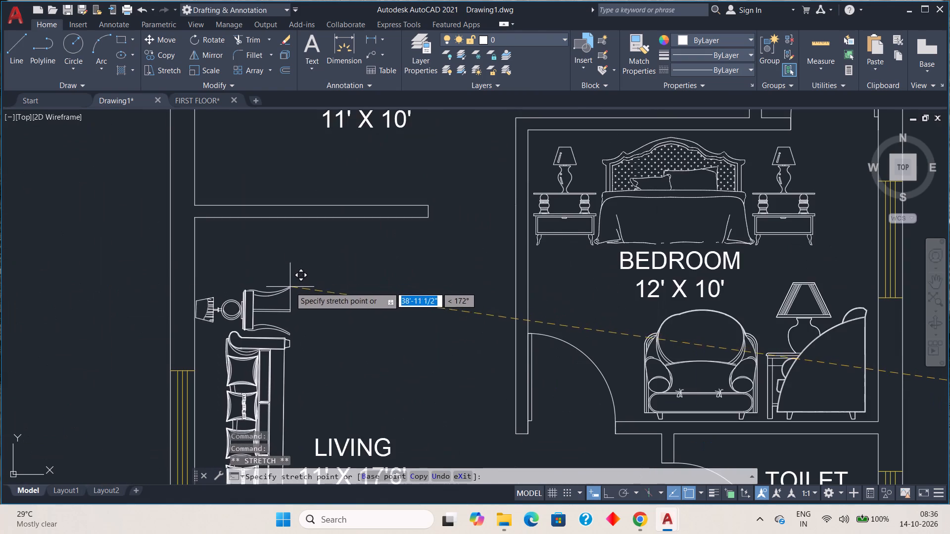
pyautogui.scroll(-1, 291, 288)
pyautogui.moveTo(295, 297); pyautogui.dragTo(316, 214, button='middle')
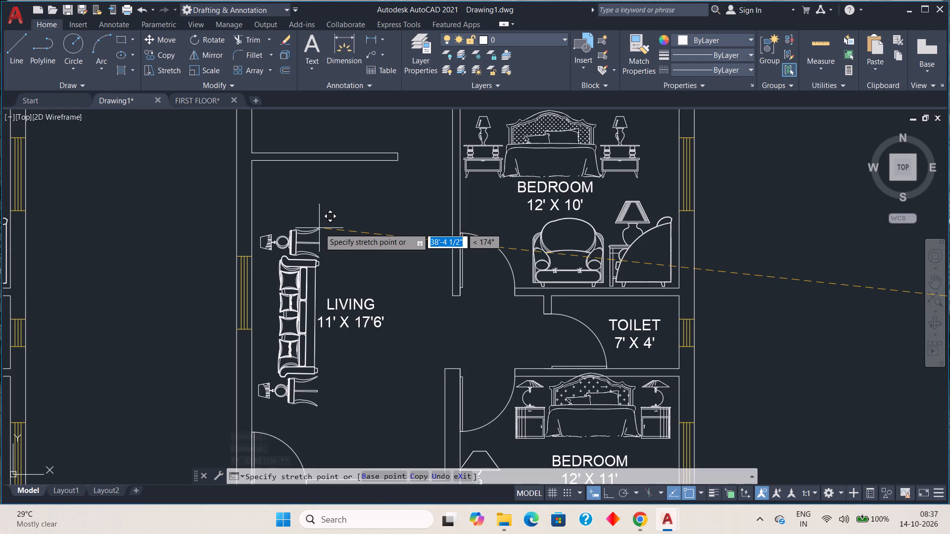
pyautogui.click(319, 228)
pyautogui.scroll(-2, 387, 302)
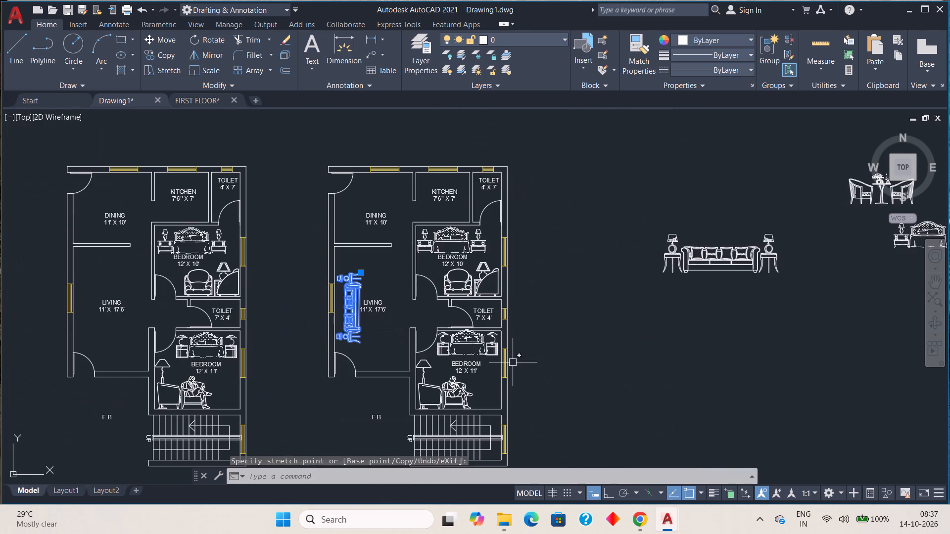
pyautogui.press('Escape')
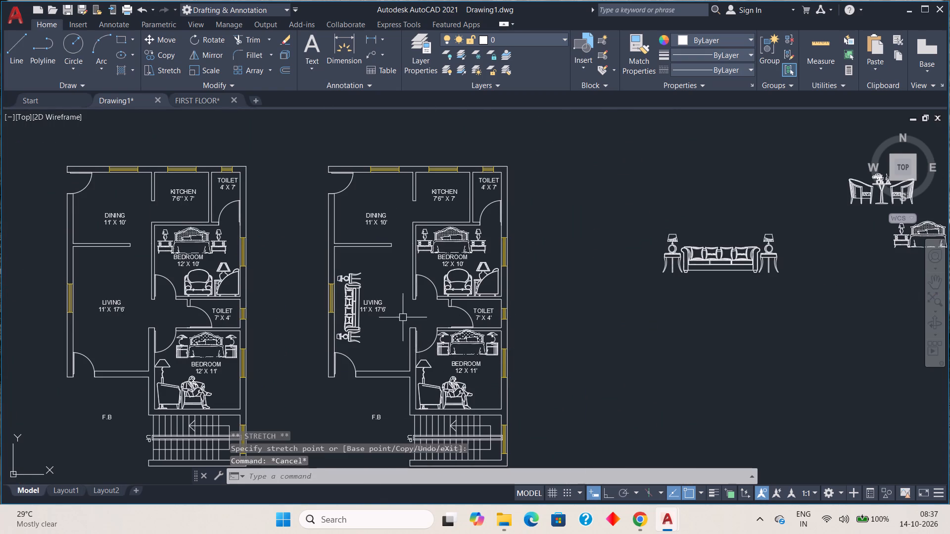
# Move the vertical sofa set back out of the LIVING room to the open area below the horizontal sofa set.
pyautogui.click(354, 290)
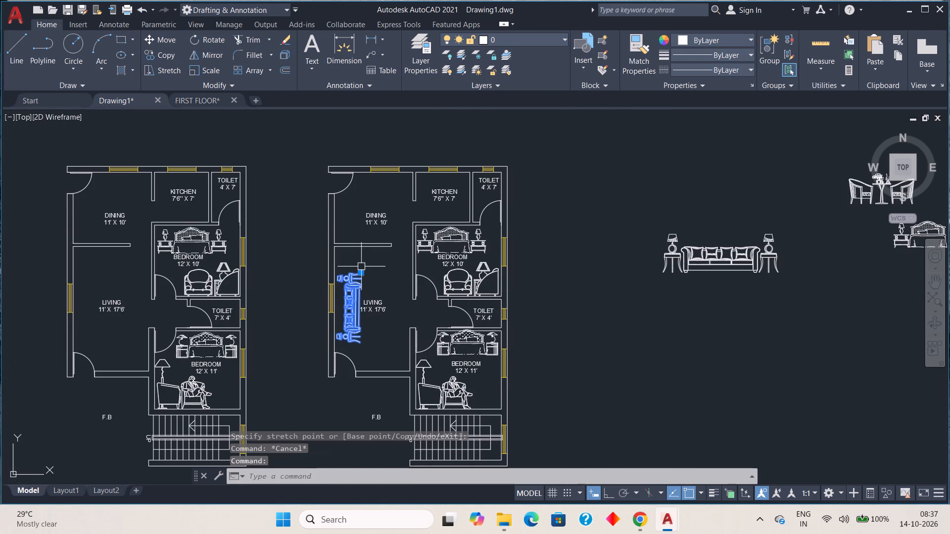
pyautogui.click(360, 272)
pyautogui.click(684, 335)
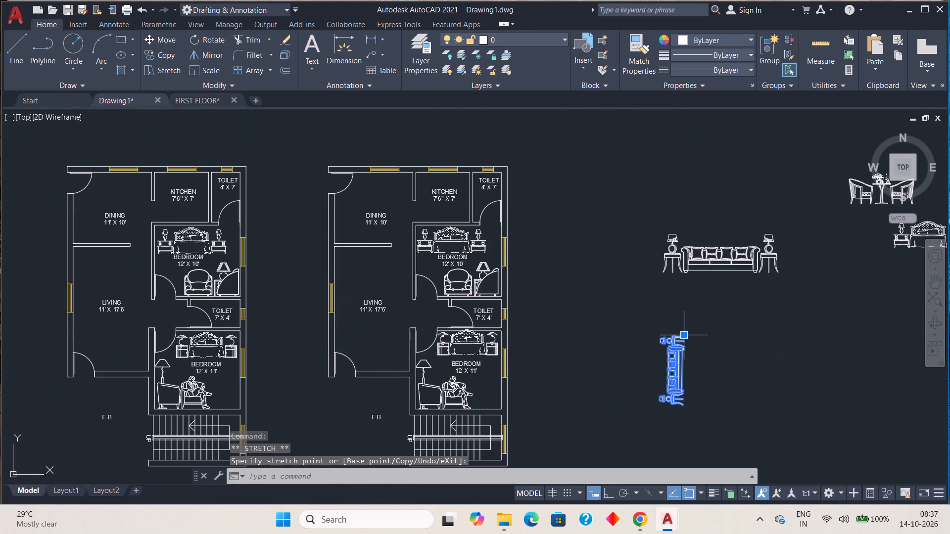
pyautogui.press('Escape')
# Move the table-and-two-chairs set about 74' into the rightmost F.B plan's LIVING room, below the room label.
pyautogui.click(717, 256)
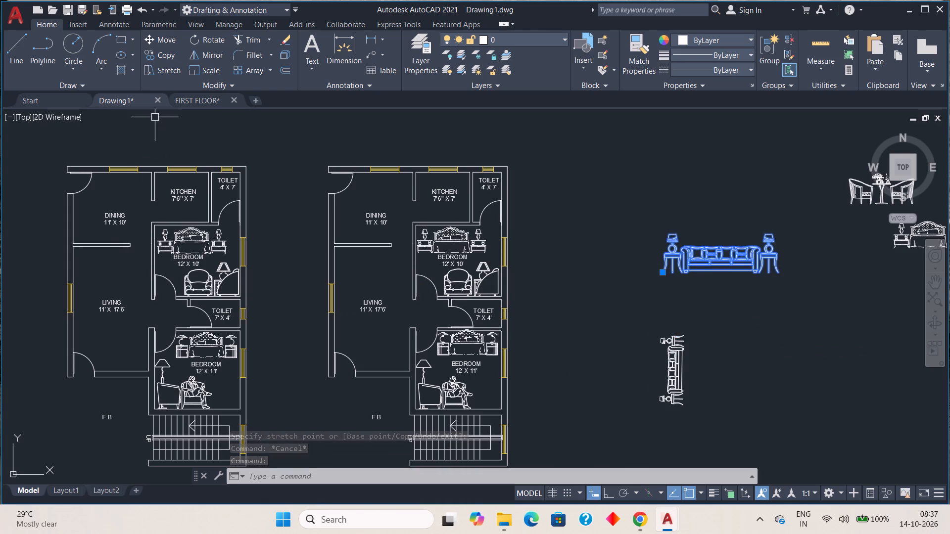
pyautogui.moveTo(658, 251); pyautogui.dragTo(551, 284, button='middle')
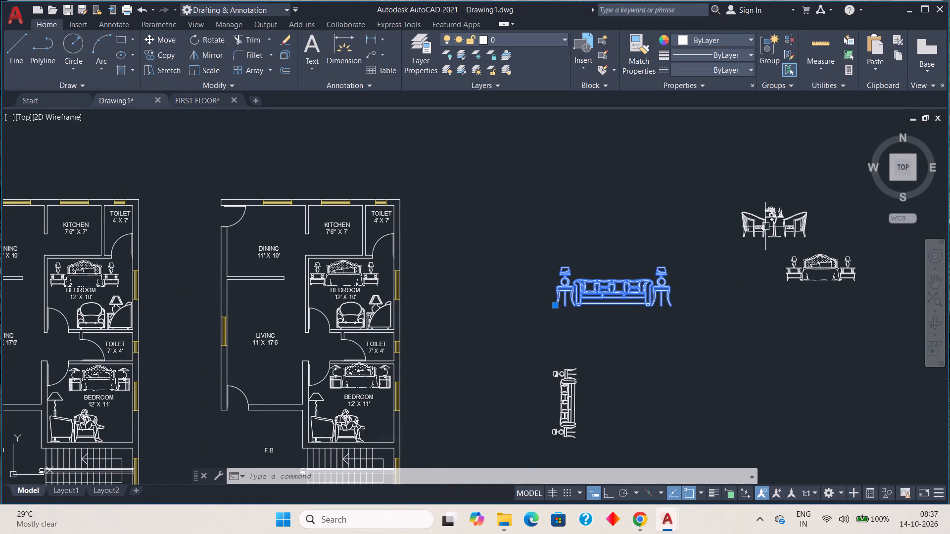
pyautogui.click(779, 224)
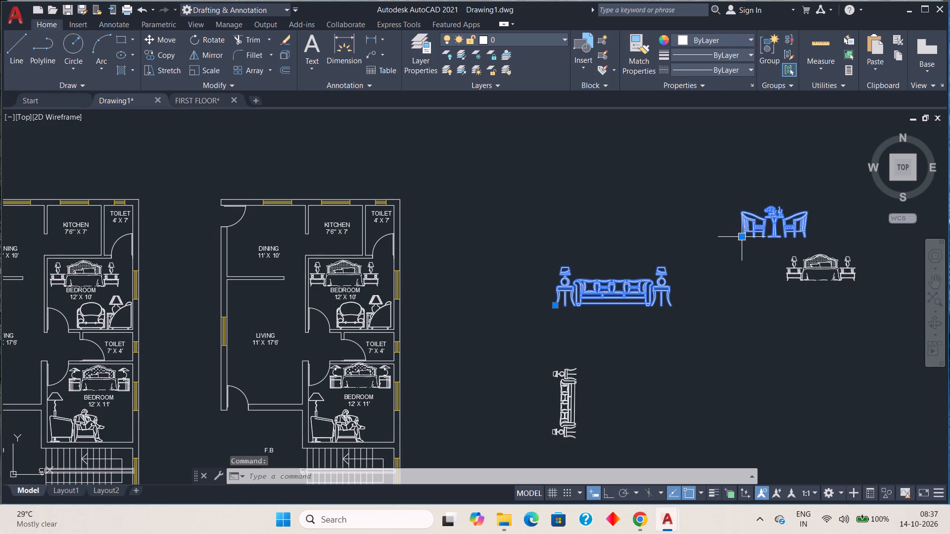
pyautogui.click(743, 237)
pyautogui.scroll(2, 210, 386)
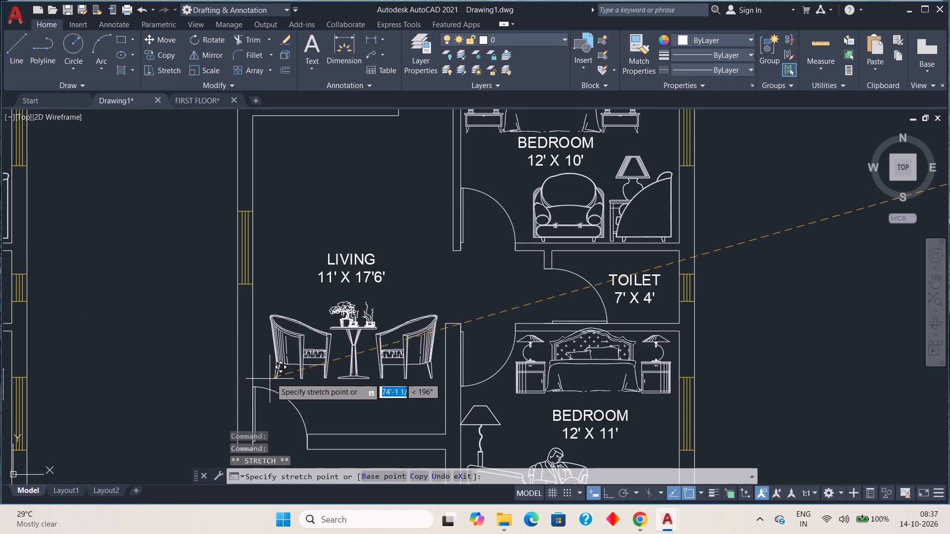
pyautogui.click(273, 374)
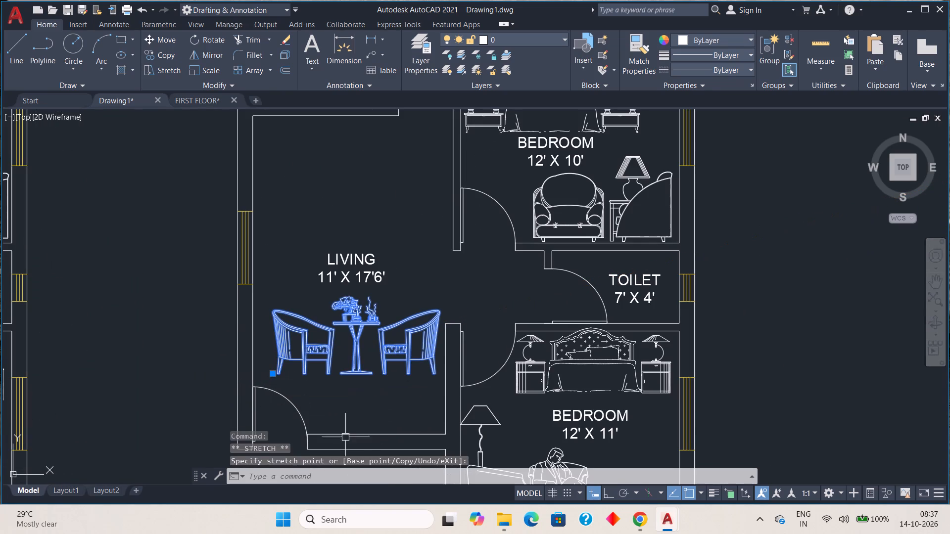
pyautogui.press('Escape')
# Copy the table-and-chairs set into the same LIVING room spot of the other two plans, about 36'-11 1/2" and 75'-5" away.
pyautogui.click(361, 369)
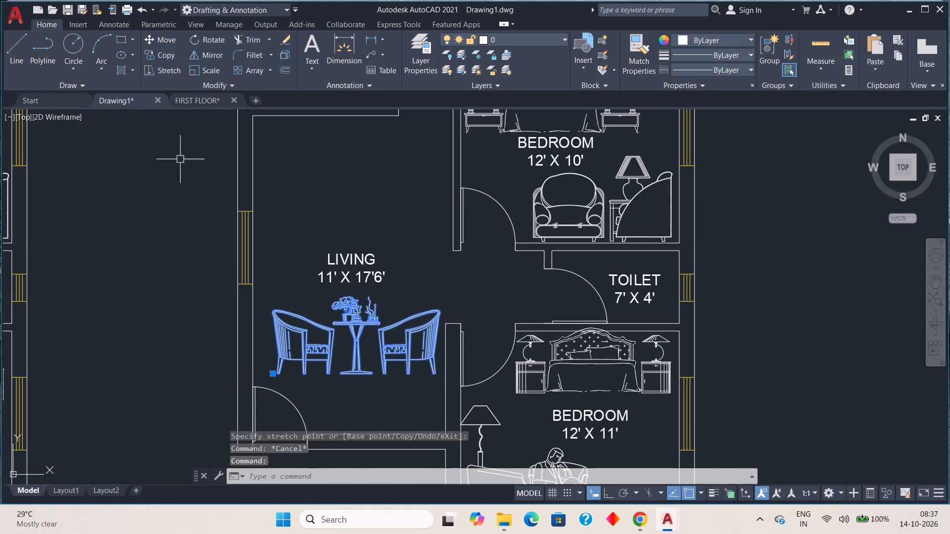
pyautogui.click(165, 56)
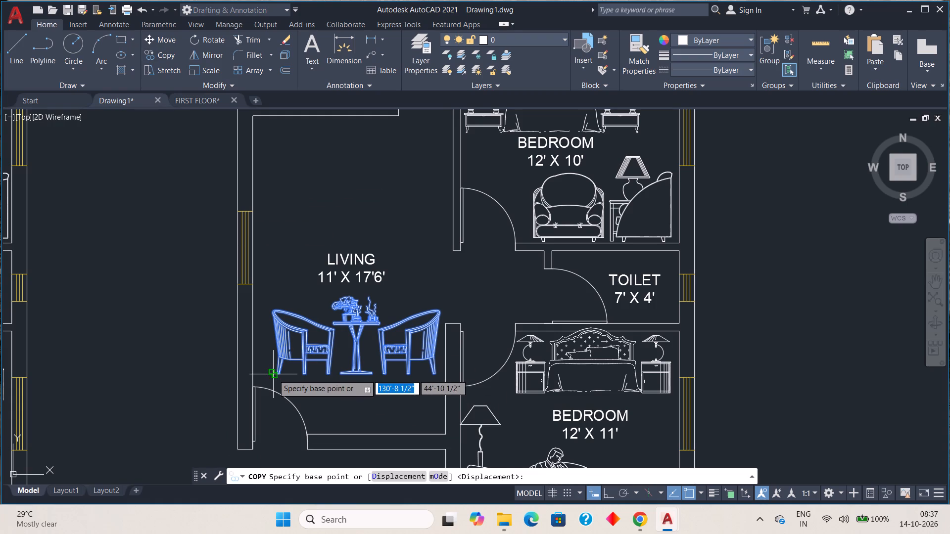
pyautogui.click(278, 373)
pyautogui.moveTo(129, 348); pyautogui.dragTo(784, 377, button='middle')
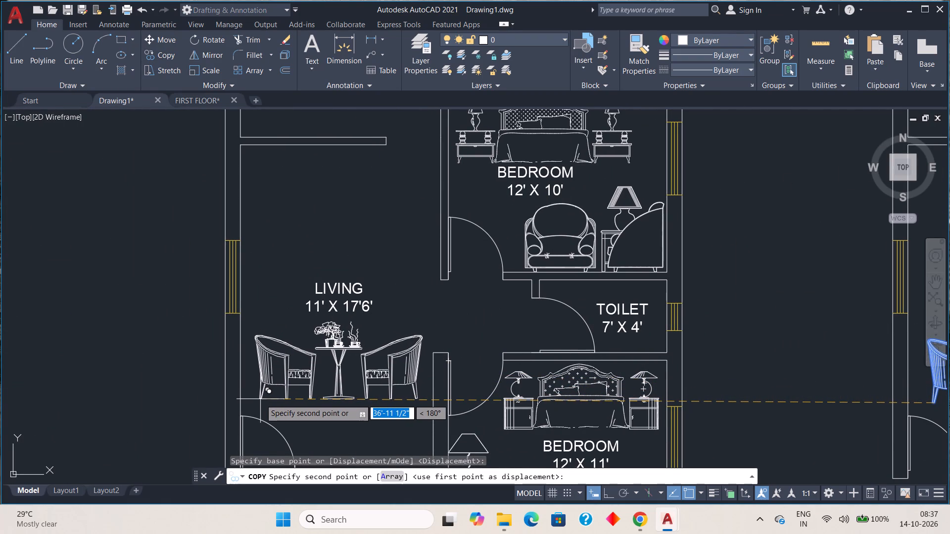
pyautogui.click(260, 399)
pyautogui.moveTo(209, 401); pyautogui.dragTo(947, 432, button='middle')
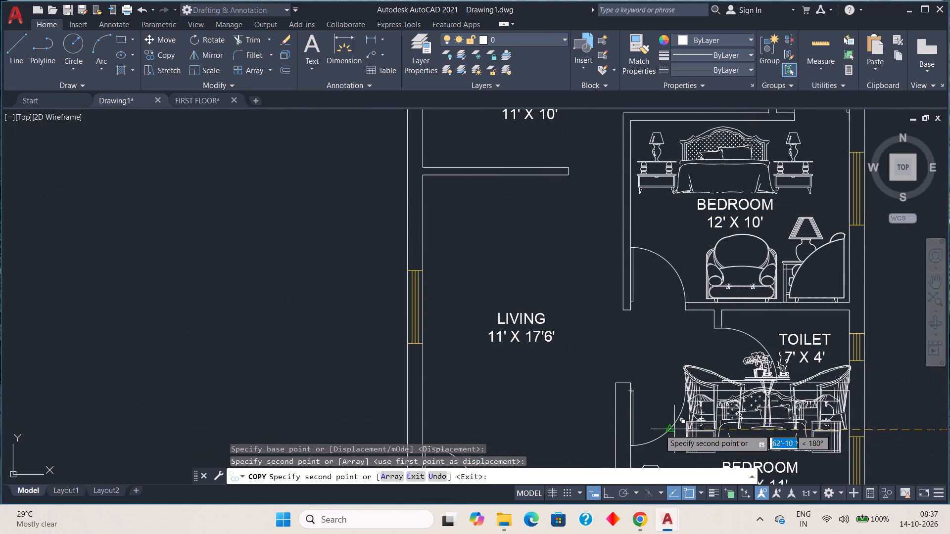
pyautogui.moveTo(533, 419); pyautogui.dragTo(539, 348, button='middle')
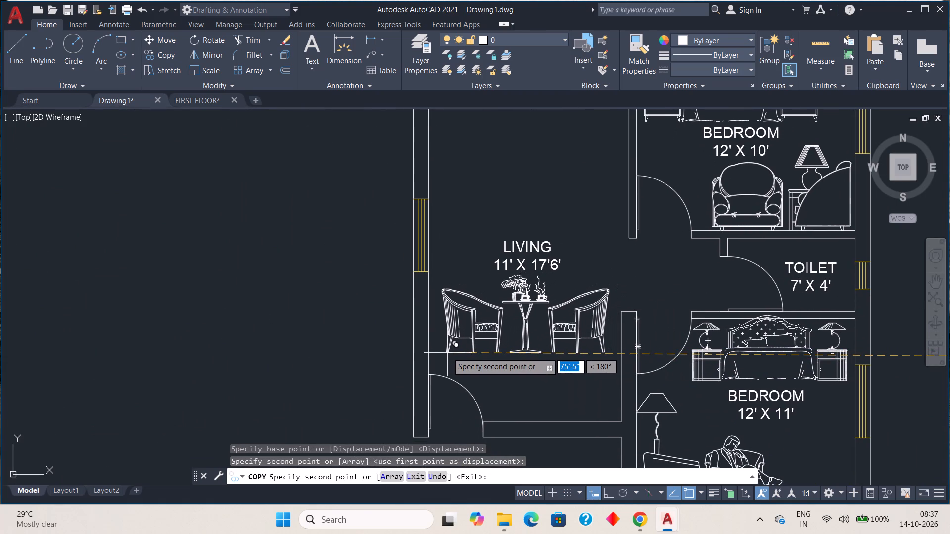
pyautogui.click(447, 354)
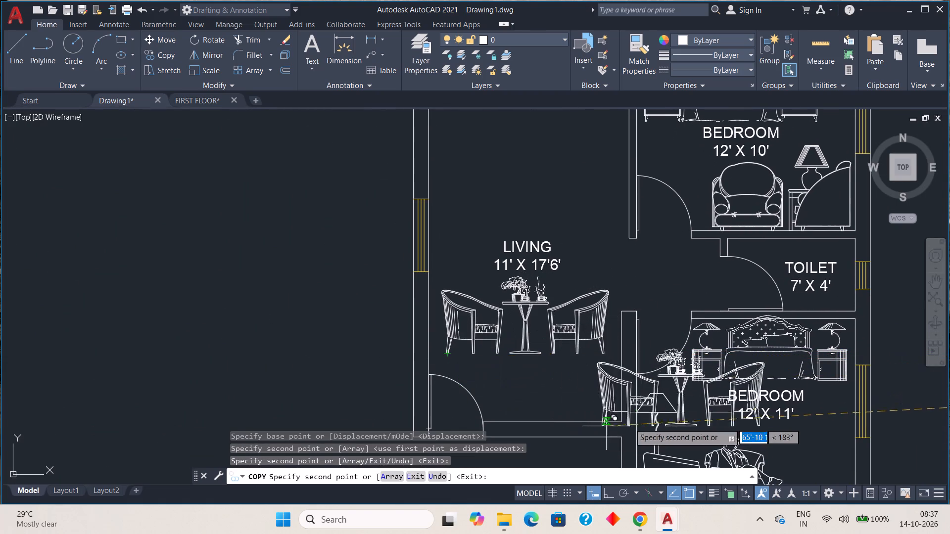
pyautogui.scroll(-2, 648, 408)
pyautogui.moveTo(753, 411); pyautogui.dragTo(535, 390, button='middle')
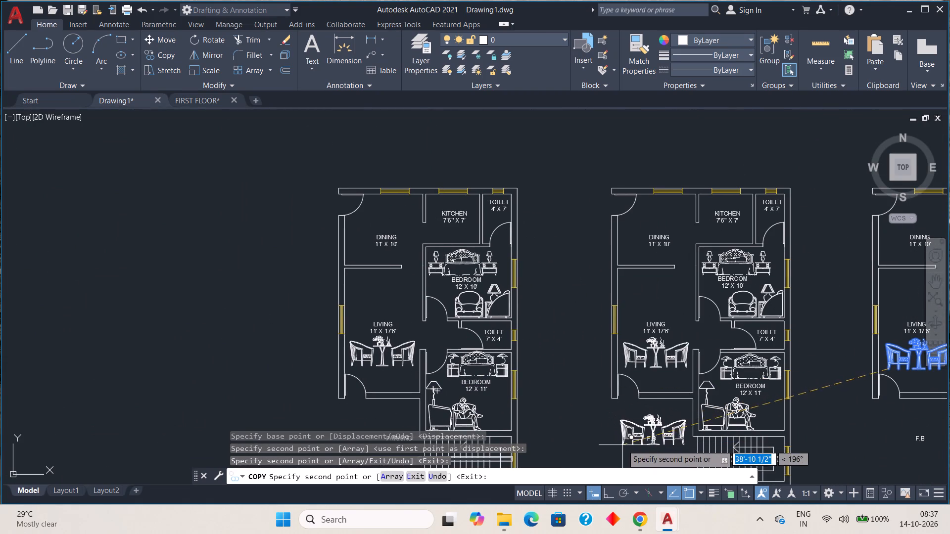
pyautogui.press('Escape')
# Move the horizontal sofa set about 46'-1" into the rightmost F.B plan's LIVING room, with its base corner at the window's upper end.
pyautogui.moveTo(722, 387); pyautogui.dragTo(480, 413, button='middle')
pyautogui.moveTo(582, 365); pyautogui.dragTo(526, 355, button='middle')
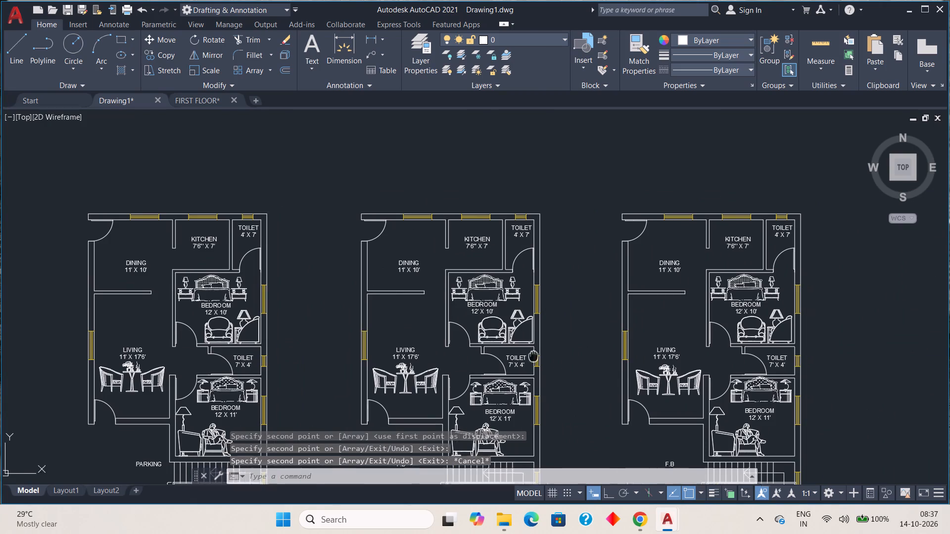
pyautogui.moveTo(526, 355); pyautogui.dragTo(399, 316, button='middle')
pyautogui.scroll(-1, 457, 317)
pyautogui.moveTo(703, 373); pyautogui.dragTo(617, 385, button='middle')
pyautogui.click(628, 285)
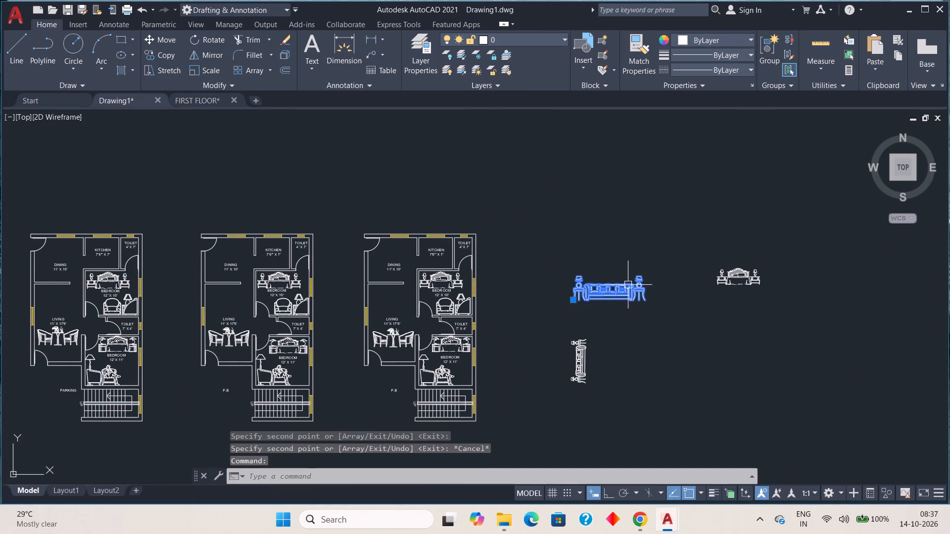
pyautogui.click(573, 300)
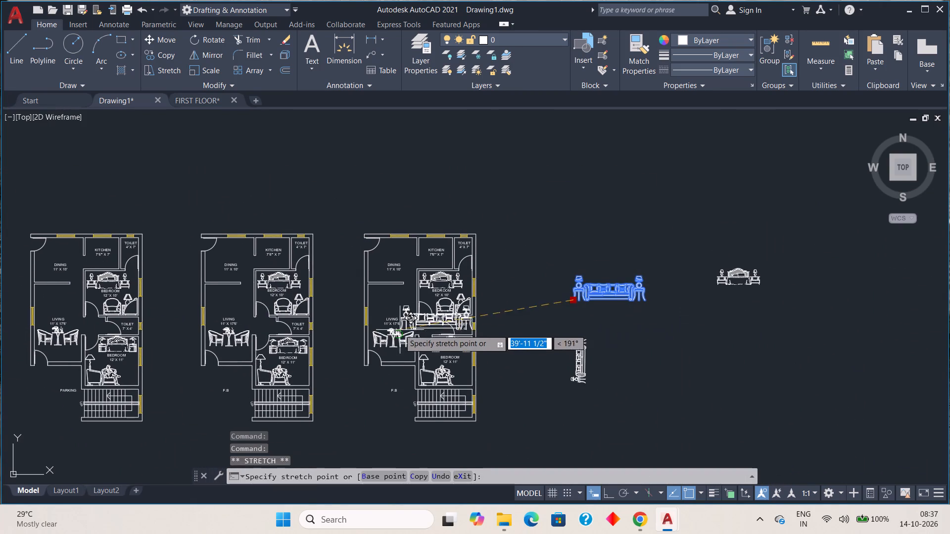
pyautogui.scroll(2, 388, 320)
pyautogui.moveTo(382, 311); pyautogui.dragTo(420, 392, button='middle')
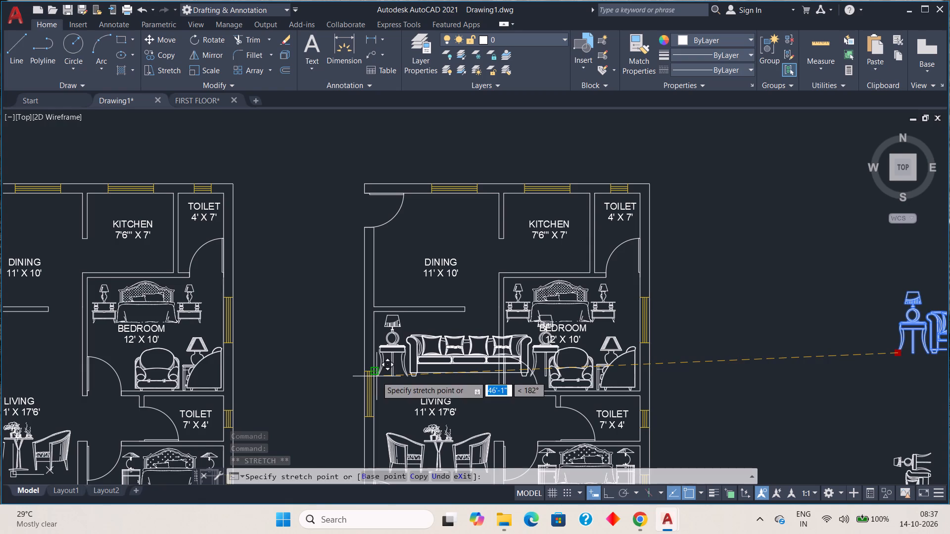
pyautogui.click(377, 376)
pyautogui.press('Escape')
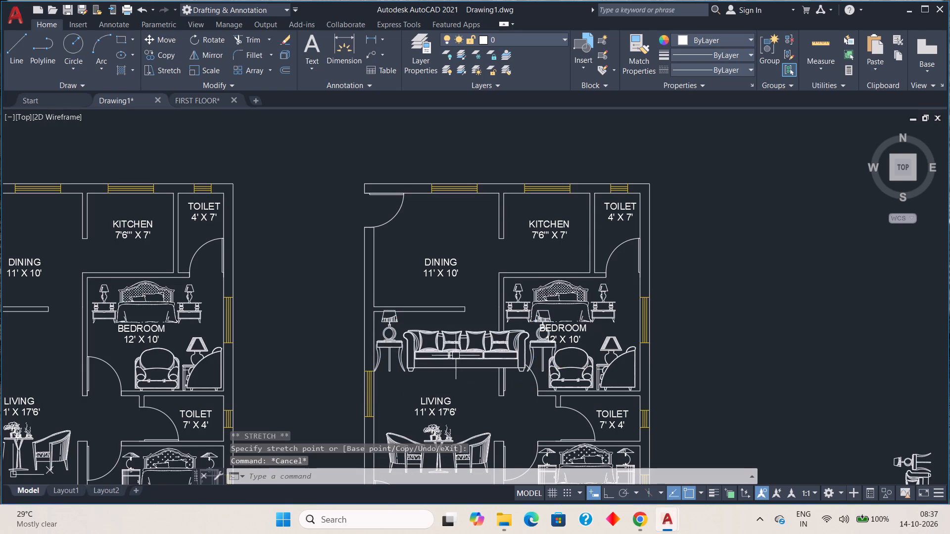
# Scale the horizontal sofa set in the LIVING room down to about half size, based at its lower window-side corner.
pyautogui.click(457, 351)
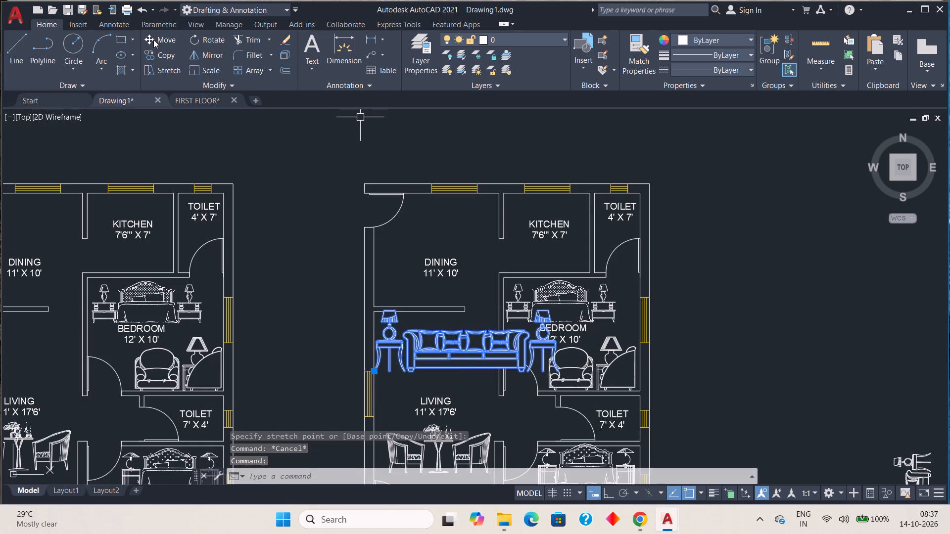
pyautogui.click(196, 67)
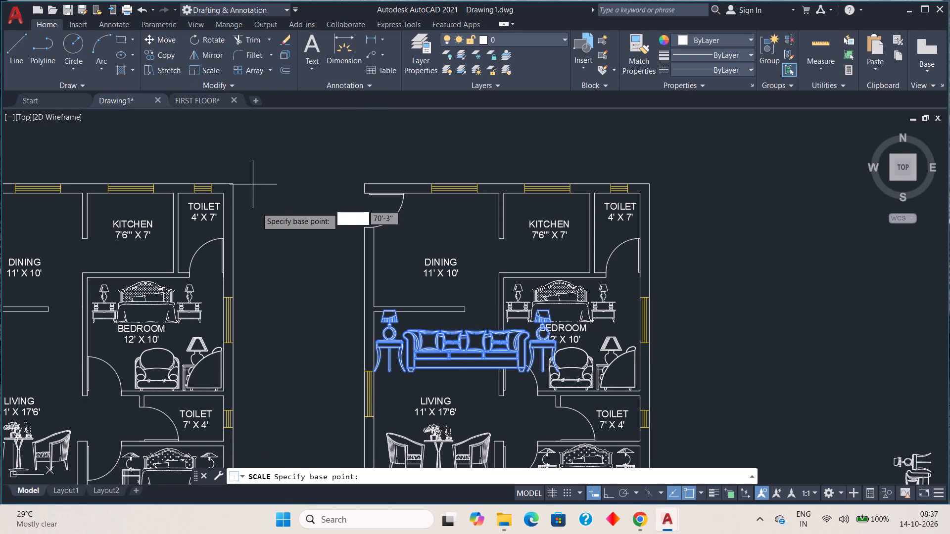
pyautogui.scroll(3, 379, 383)
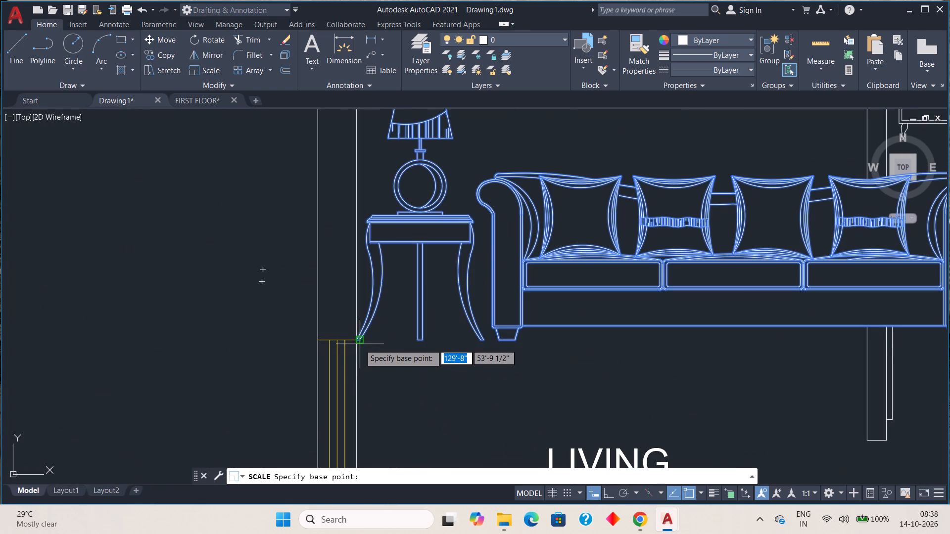
pyautogui.click(360, 344)
pyautogui.scroll(-1, 492, 369)
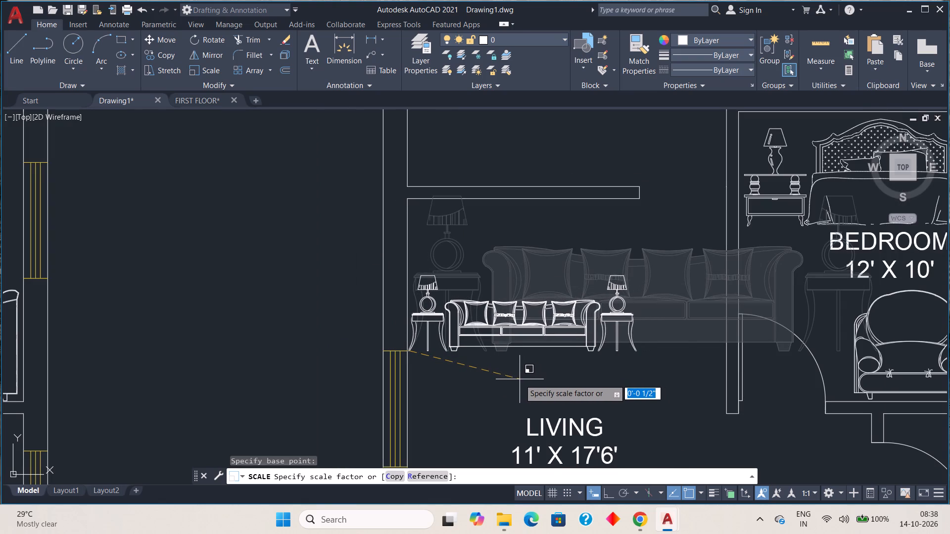
pyautogui.click(520, 379)
# Move the scaled sofa set about 2'-2" up, placing it just below the wall between DINING and LIVING.
pyautogui.click(520, 336)
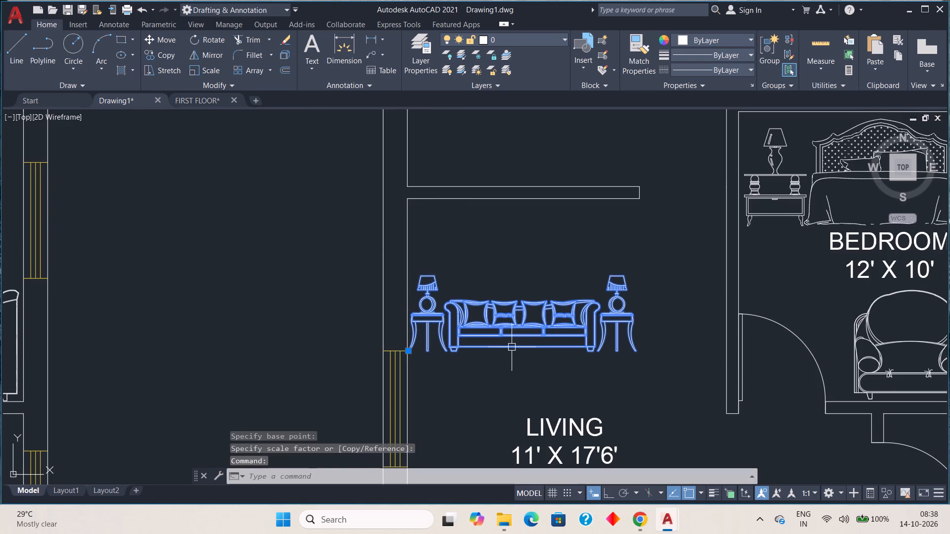
pyautogui.click(407, 351)
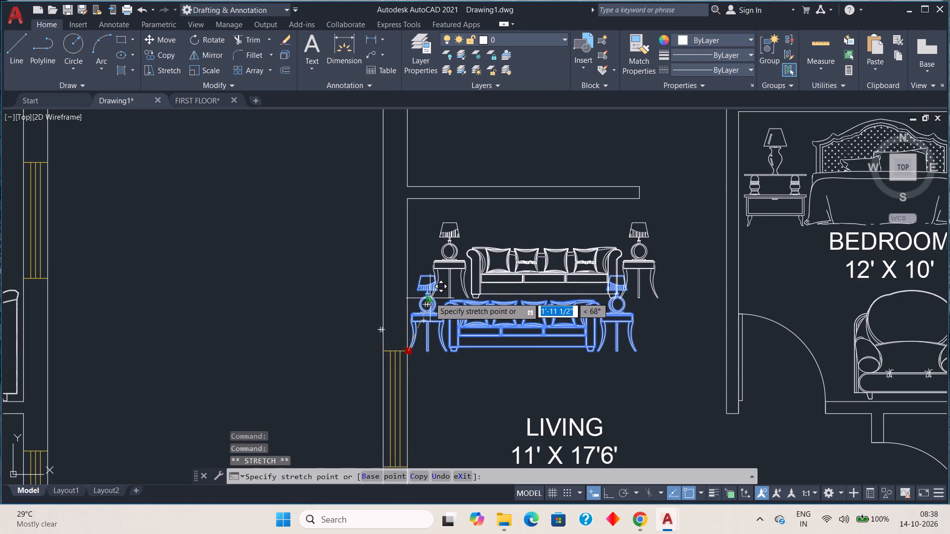
pyautogui.scroll(2, 425, 296)
pyautogui.scroll(-1, 422, 299)
pyautogui.moveTo(421, 301); pyautogui.dragTo(416, 313, button='middle')
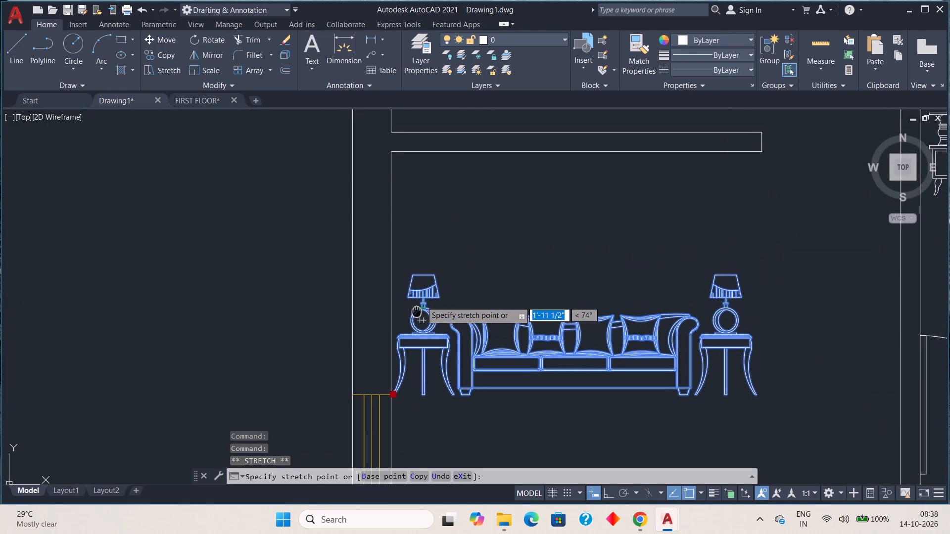
pyautogui.moveTo(416, 313); pyautogui.dragTo(407, 327, button='middle')
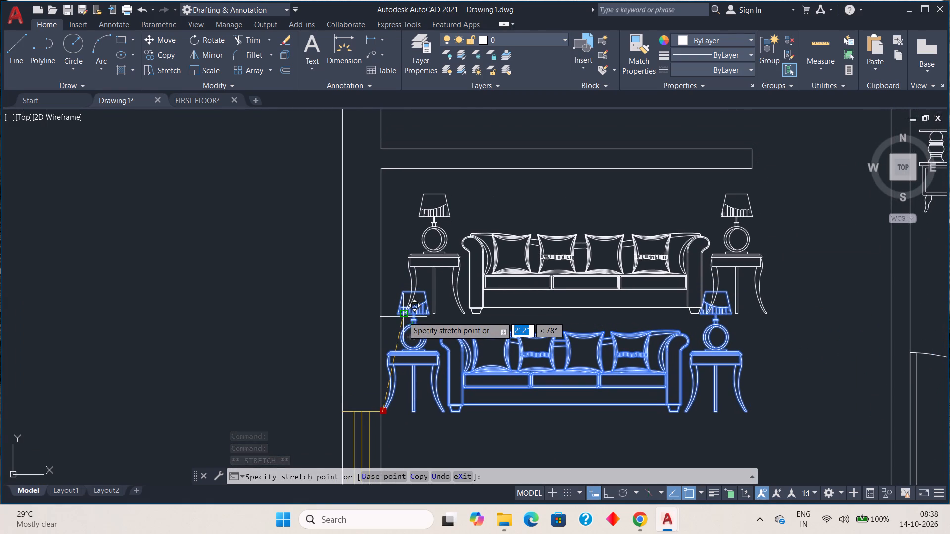
pyautogui.click(402, 316)
pyautogui.press('Escape')
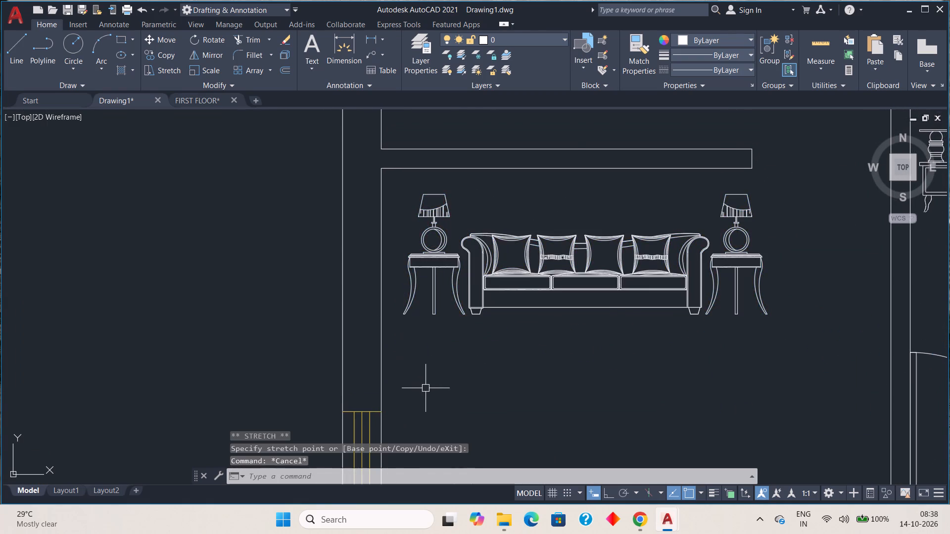
# Move the rightmost plan's LIVING 11' X 17'6' label up into the space between the sofa set and the table set.
pyautogui.scroll(-1, 436, 380)
pyautogui.scroll(-2, 512, 419)
pyautogui.moveTo(516, 399); pyautogui.dragTo(515, 250, button='middle')
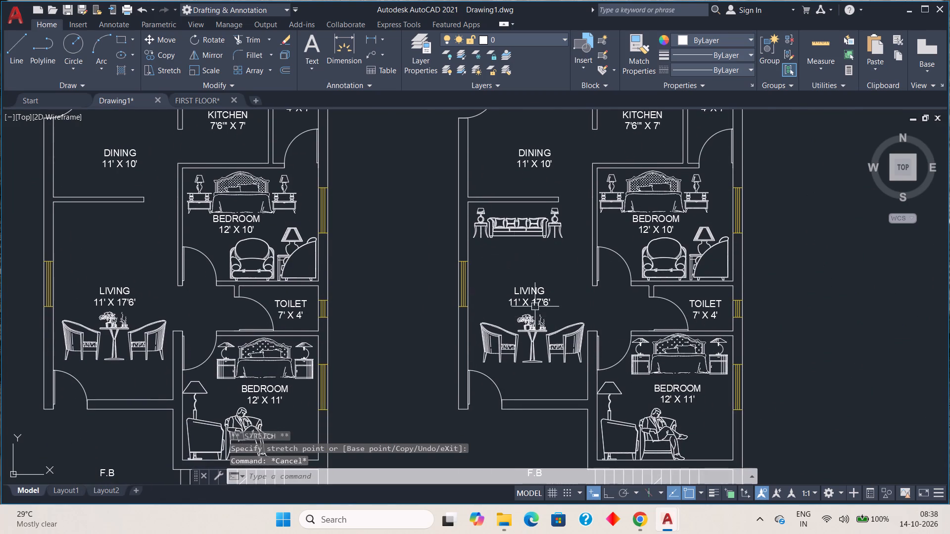
pyautogui.scroll(2, 535, 304)
pyautogui.click(533, 284)
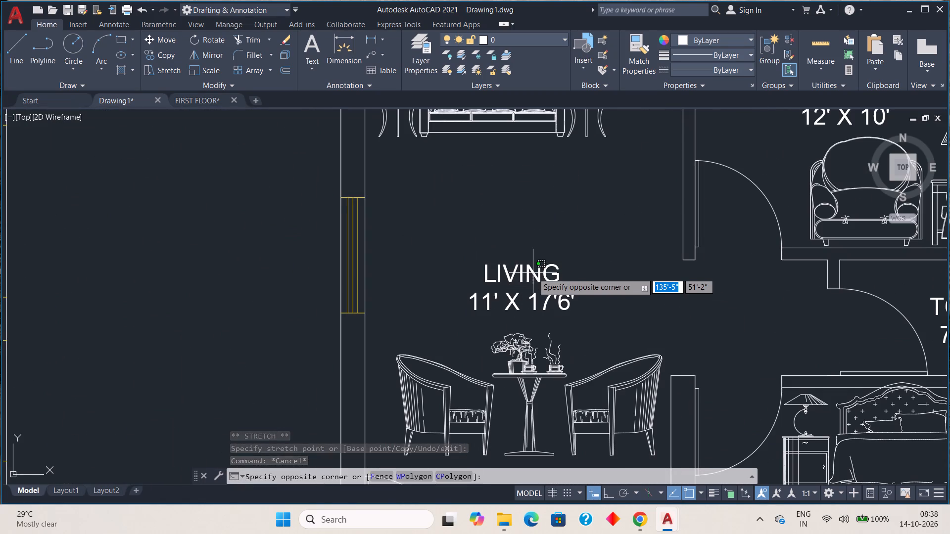
pyautogui.press('Escape')
pyautogui.click(529, 273)
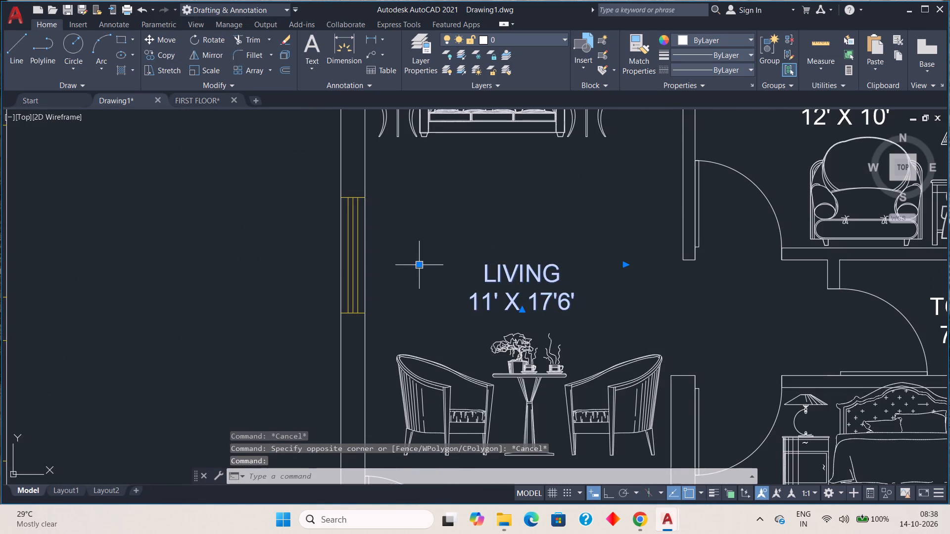
pyautogui.click(418, 264)
pyautogui.click(412, 209)
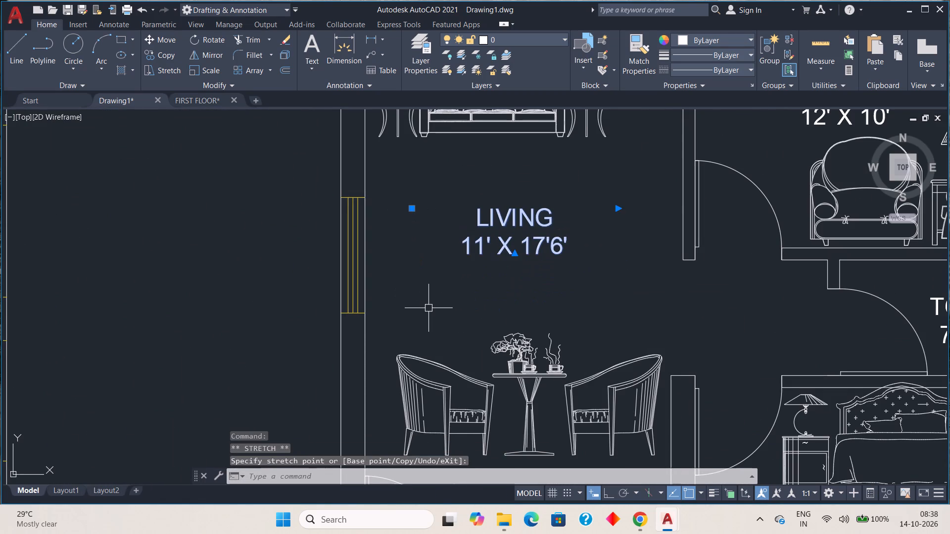
pyautogui.press('Escape')
# Scale the rightmost LIVING room's table-and-chairs set down to about two-thirds size, based at the foot of the chair nearest the bedroom.
pyautogui.scroll(-1, 478, 298)
pyautogui.moveTo(525, 357); pyautogui.dragTo(500, 301, button='middle')
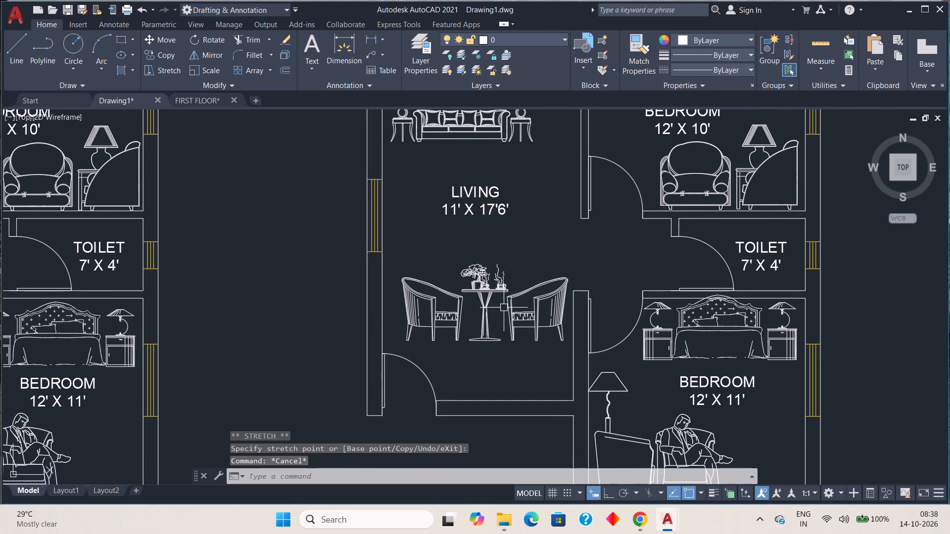
pyautogui.click(498, 288)
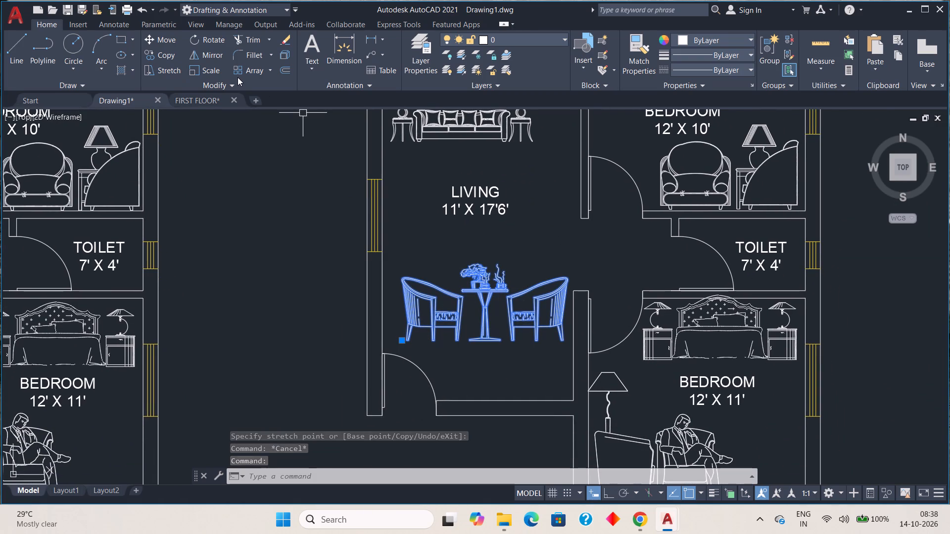
pyautogui.click(211, 72)
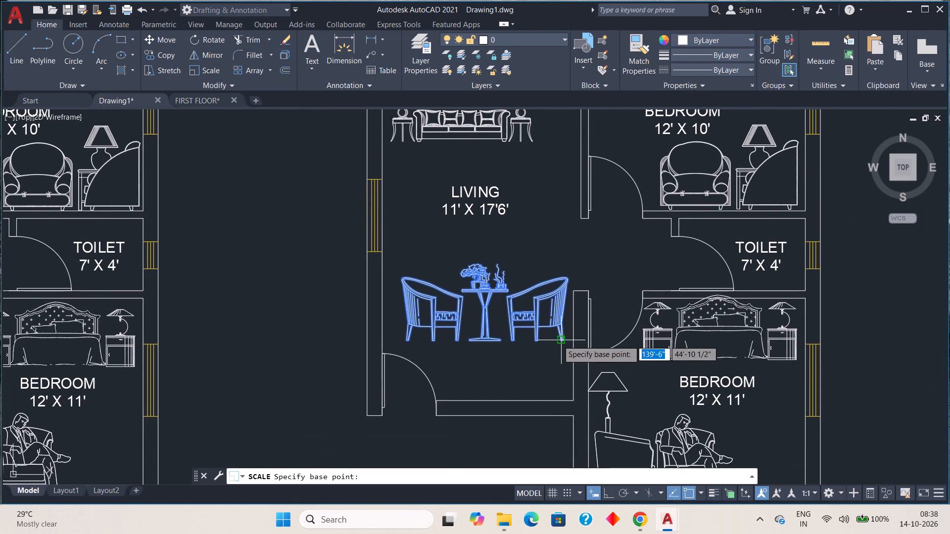
pyautogui.click(565, 338)
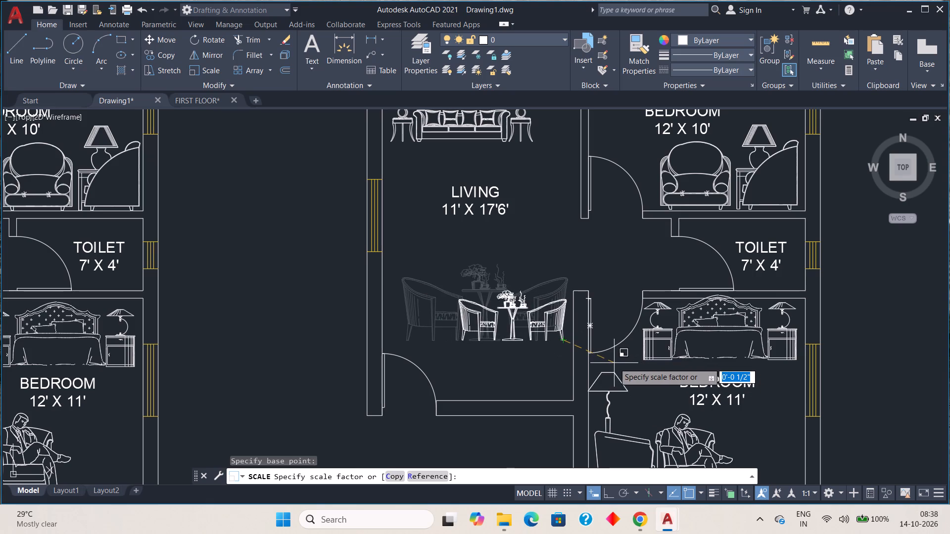
pyautogui.click(614, 363)
pyautogui.press('Escape')
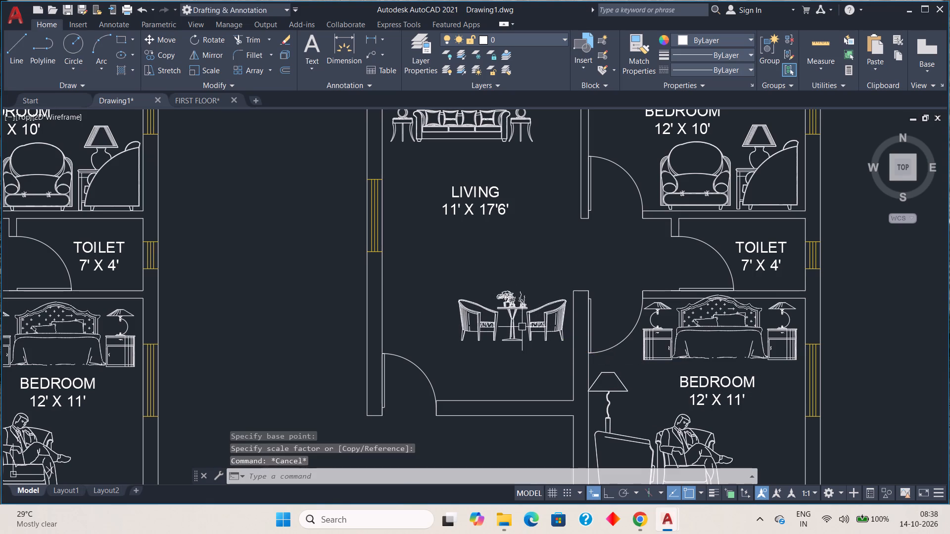
# Nudge the rightmost LIVING room's table-and-chairs set a few inches toward the window wall.
pyautogui.click(515, 322)
pyautogui.click(458, 341)
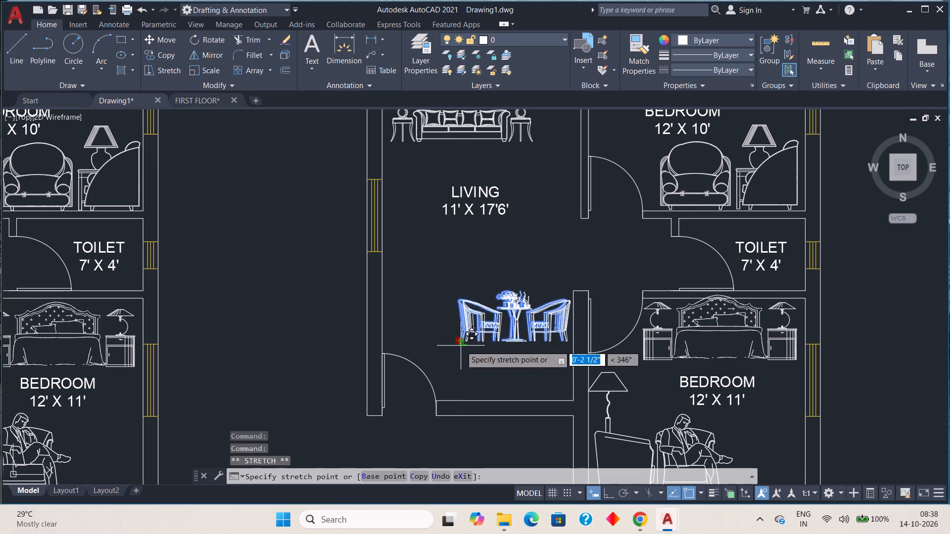
pyautogui.click(461, 346)
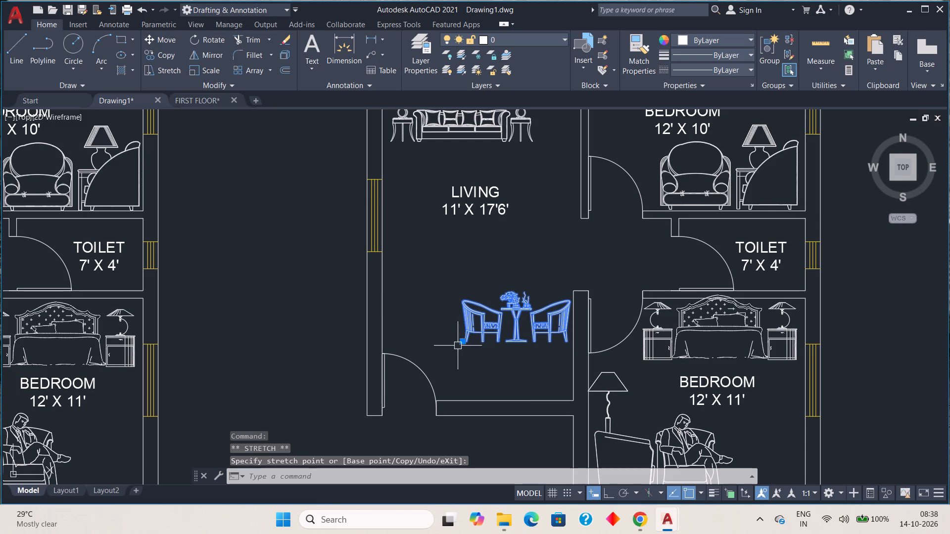
pyautogui.click(461, 340)
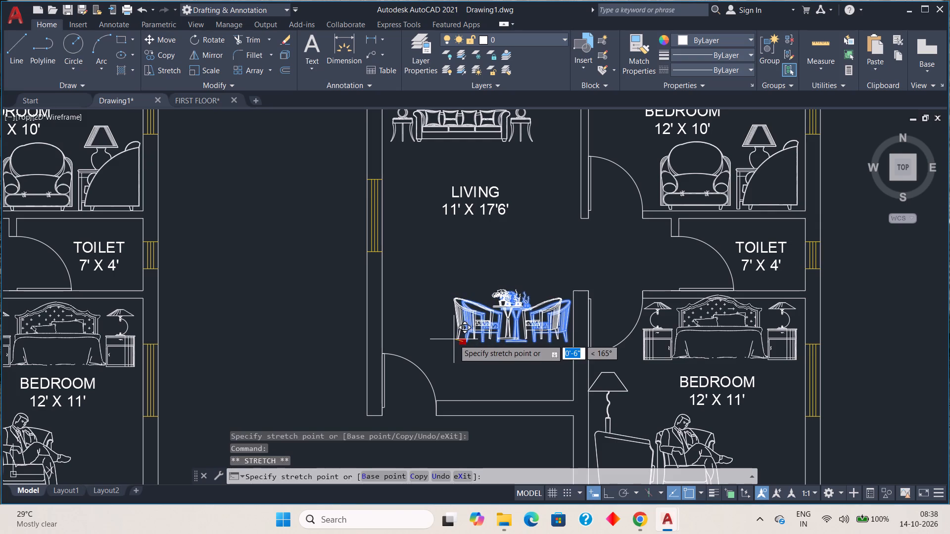
pyautogui.click(454, 339)
pyautogui.press('Escape')
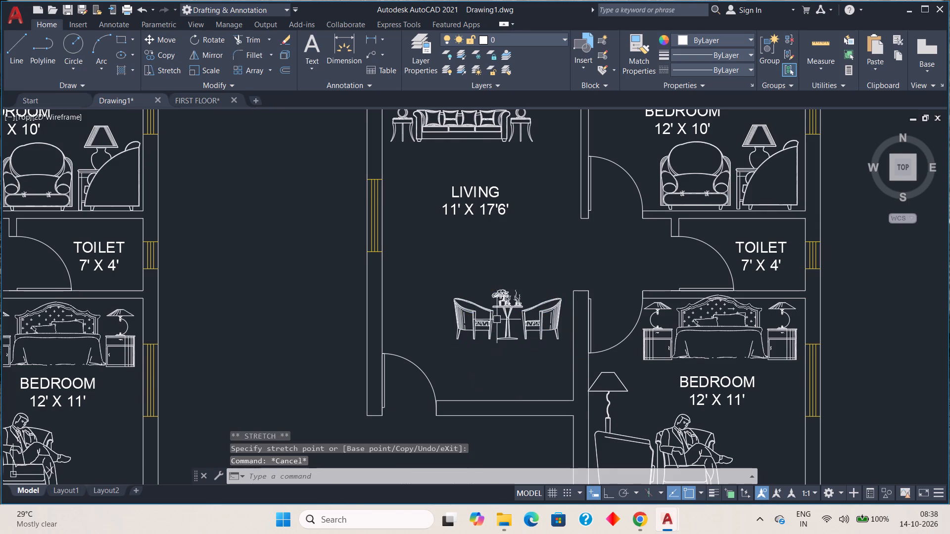
# Delete the two larger table-and-chairs sets from the LIVING rooms of the leftmost and middle plans.
pyautogui.scroll(-1, 498, 316)
pyautogui.moveTo(493, 277); pyautogui.dragTo(499, 306, button='middle')
pyautogui.scroll(1, 496, 295)
pyautogui.scroll(-1, 495, 289)
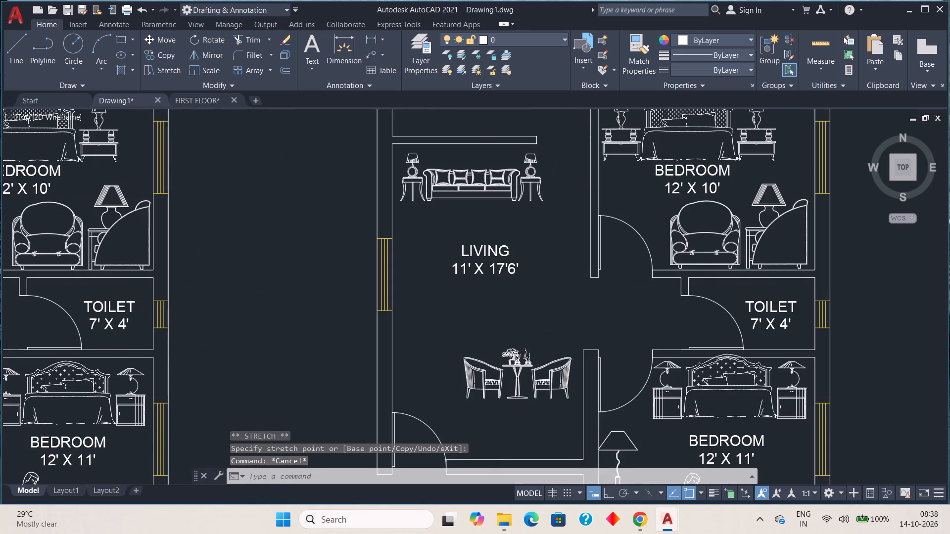
pyautogui.scroll(-1, 398, 319)
pyautogui.moveTo(407, 320); pyautogui.dragTo(651, 319, button='middle')
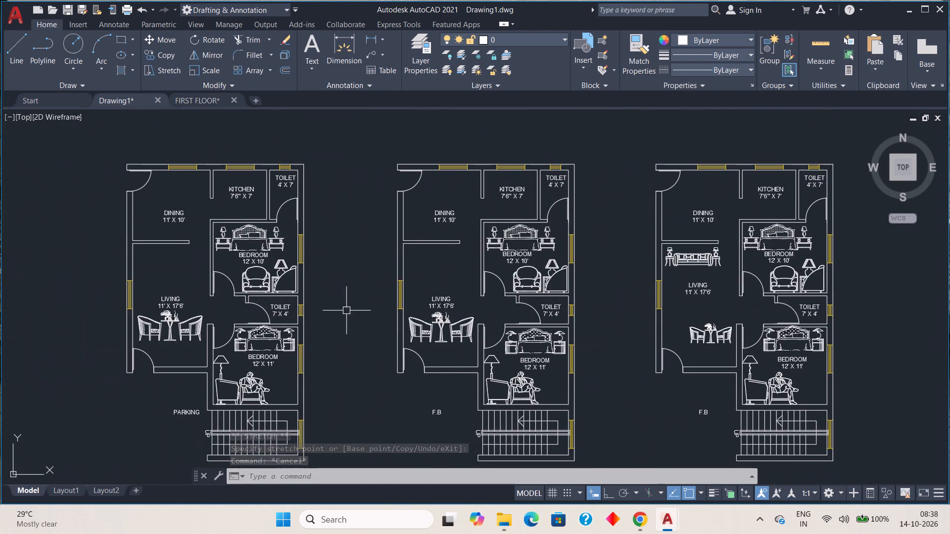
pyautogui.click(431, 329)
pyautogui.click(185, 335)
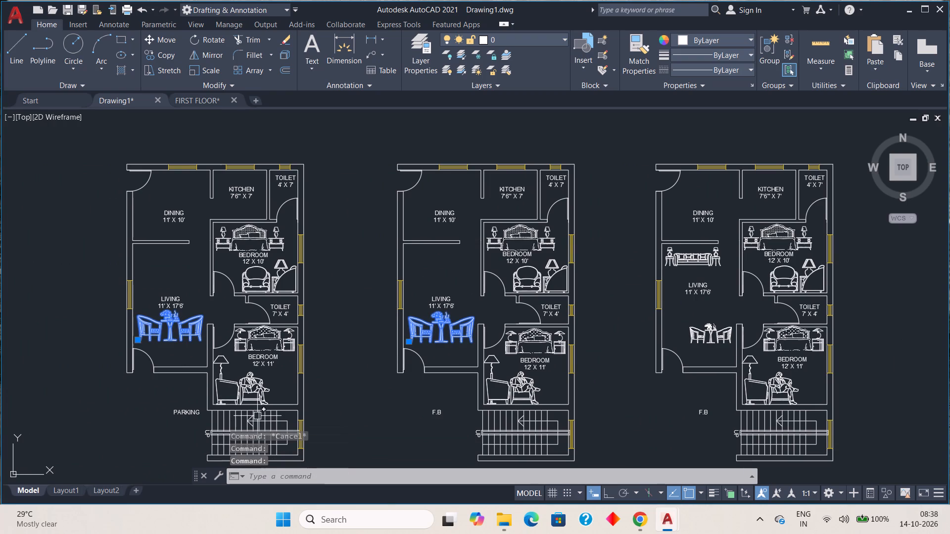
pyautogui.press('Delete')
# Copy the rightmost LIVING room's sofa set and table-and-chairs set horizontally into the middle plan's LIVING room, 36'-9" away, and the leftmost plan's.
pyautogui.click(693, 337)
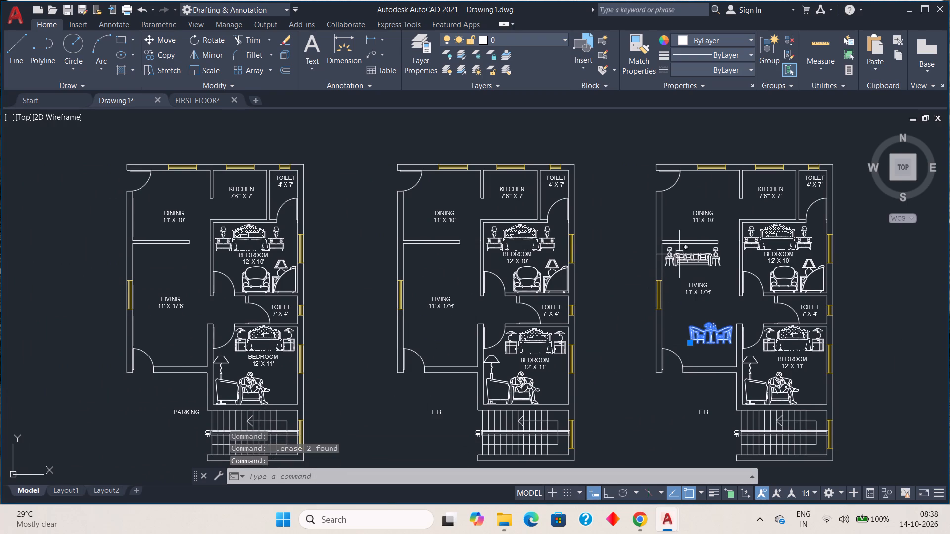
pyautogui.click(680, 260)
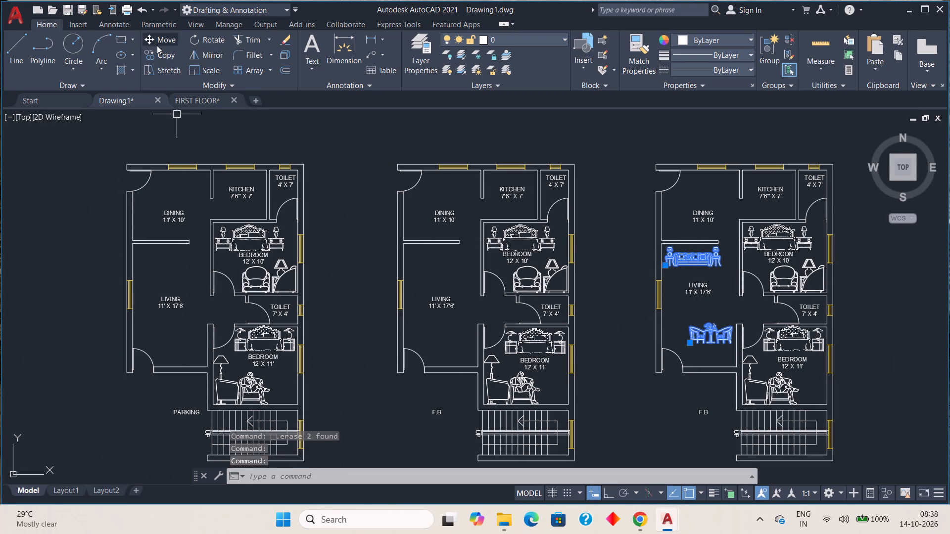
pyautogui.click(158, 51)
pyautogui.scroll(3, 691, 264)
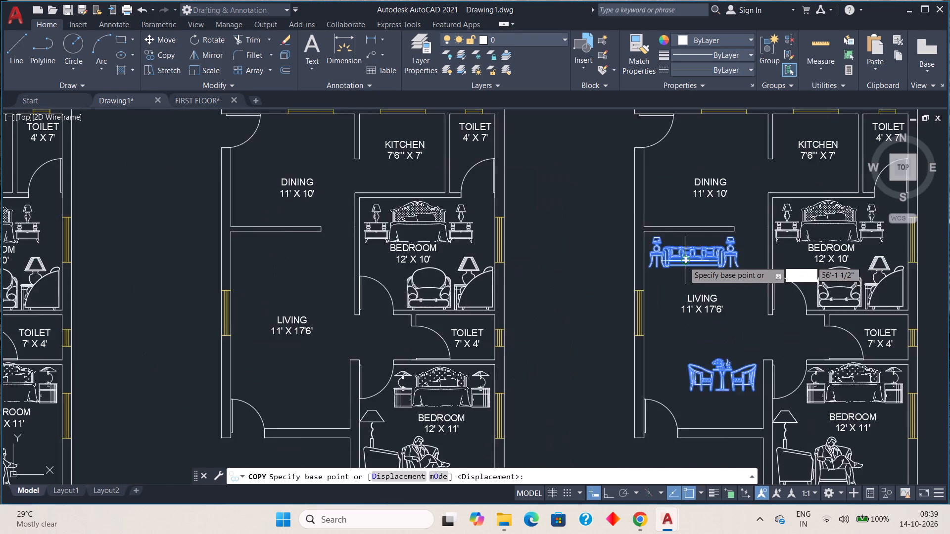
pyautogui.scroll(2, 636, 269)
pyautogui.scroll(-3, 623, 278)
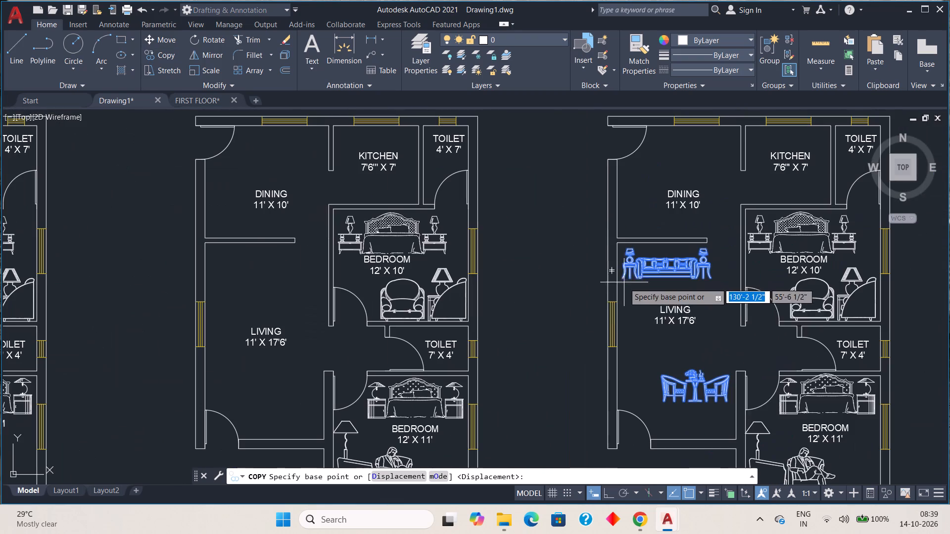
pyautogui.click(673, 397)
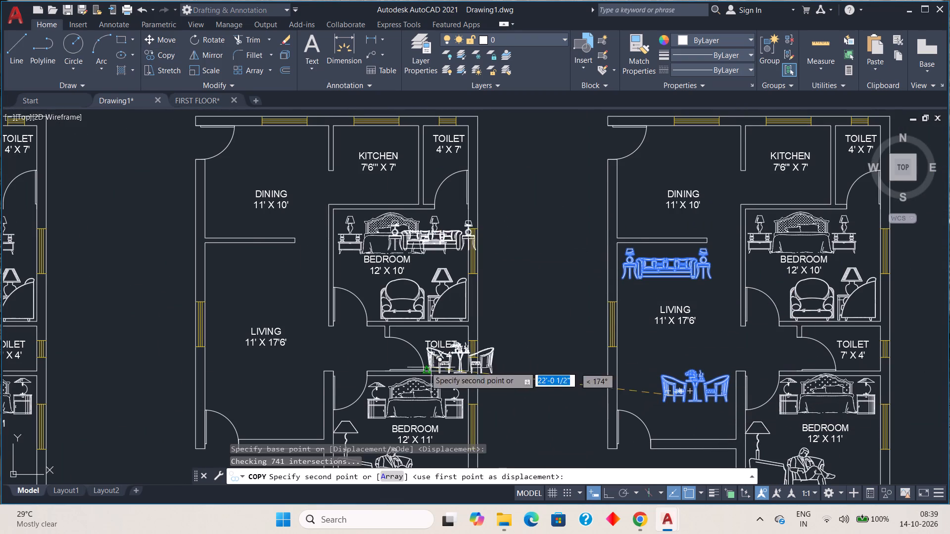
pyautogui.click(260, 397)
pyautogui.moveTo(196, 390); pyautogui.dragTo(723, 351, button='middle')
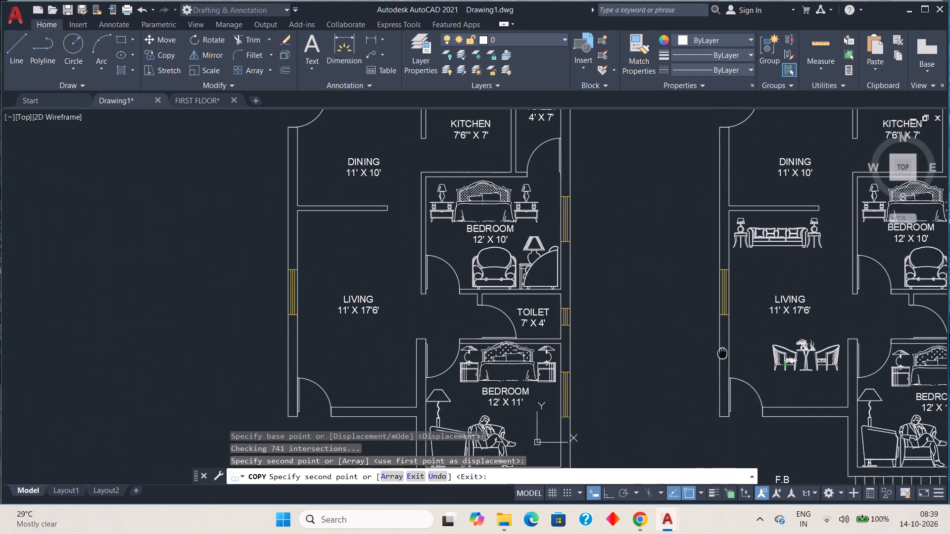
pyautogui.moveTo(723, 351); pyautogui.dragTo(725, 347, button='middle')
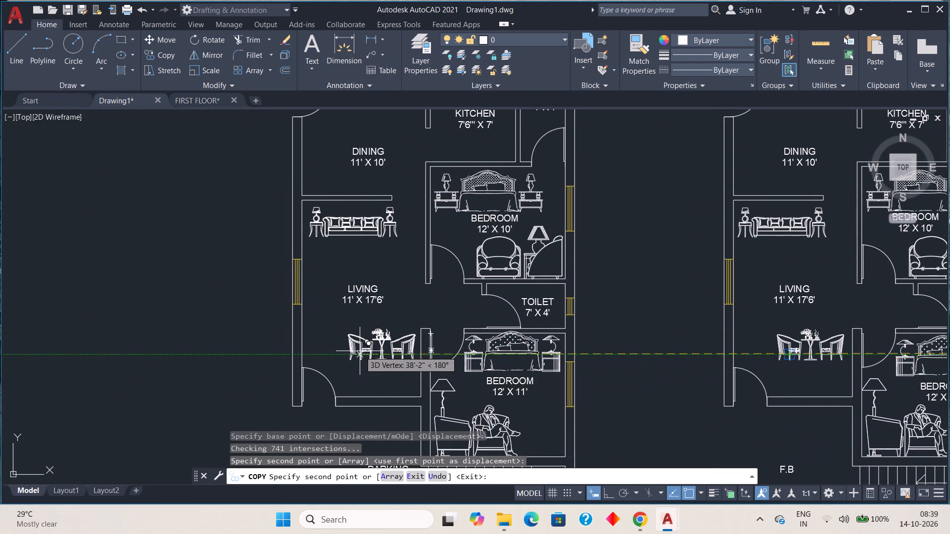
pyautogui.click(358, 351)
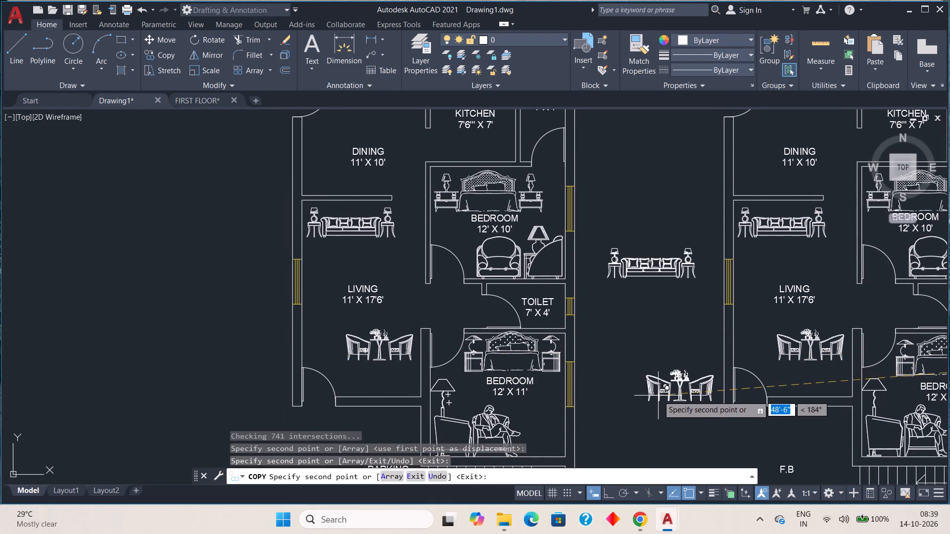
pyautogui.press('Escape')
# Review the furniture arrangement across all three floor plans.
pyautogui.scroll(-1, 653, 383)
pyautogui.moveTo(732, 350); pyautogui.dragTo(455, 343, button='middle')
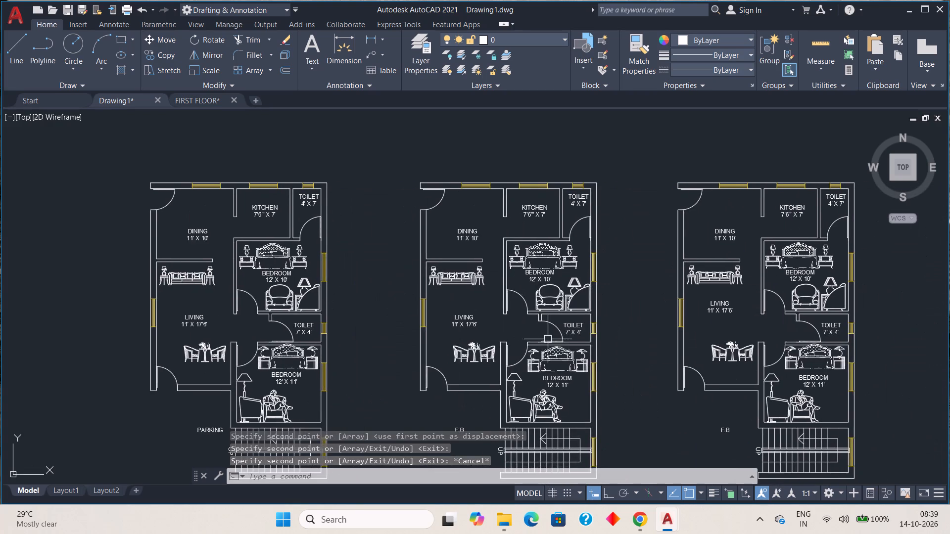
pyautogui.moveTo(548, 339); pyautogui.dragTo(539, 299, button='middle')
pyautogui.moveTo(511, 297); pyautogui.dragTo(534, 324, button='middle')
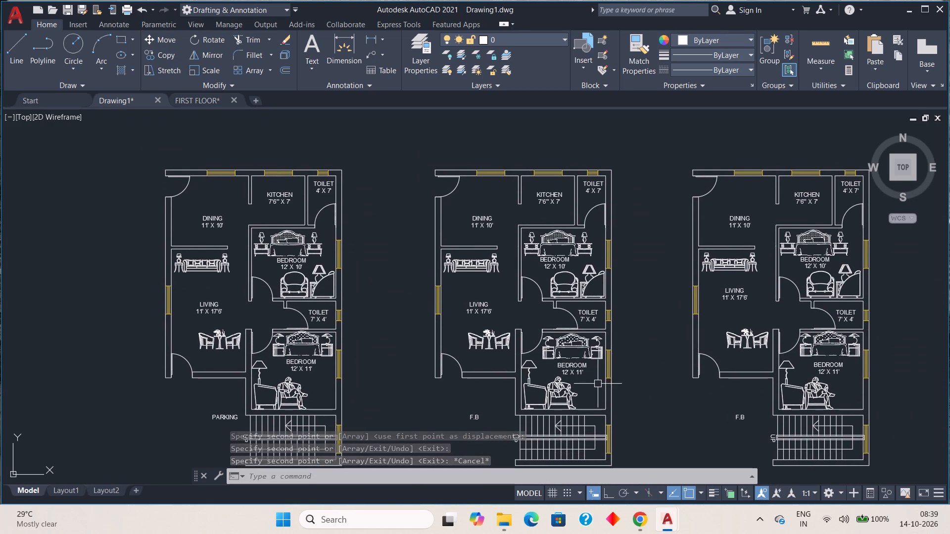
pyautogui.moveTo(598, 383); pyautogui.dragTo(583, 339, button='middle')
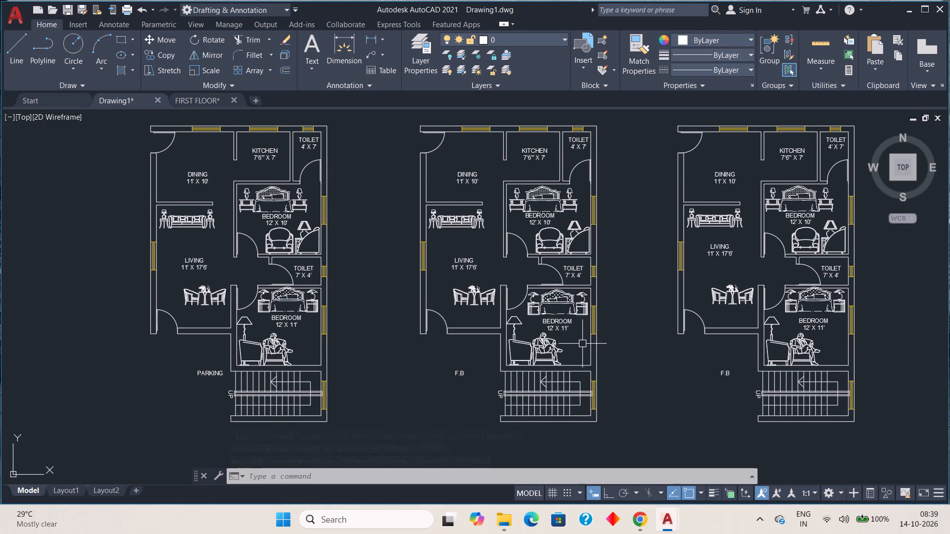
pyautogui.moveTo(579, 307); pyautogui.dragTo(570, 359, button='middle')
pyautogui.moveTo(547, 259); pyautogui.dragTo(546, 272, button='middle')
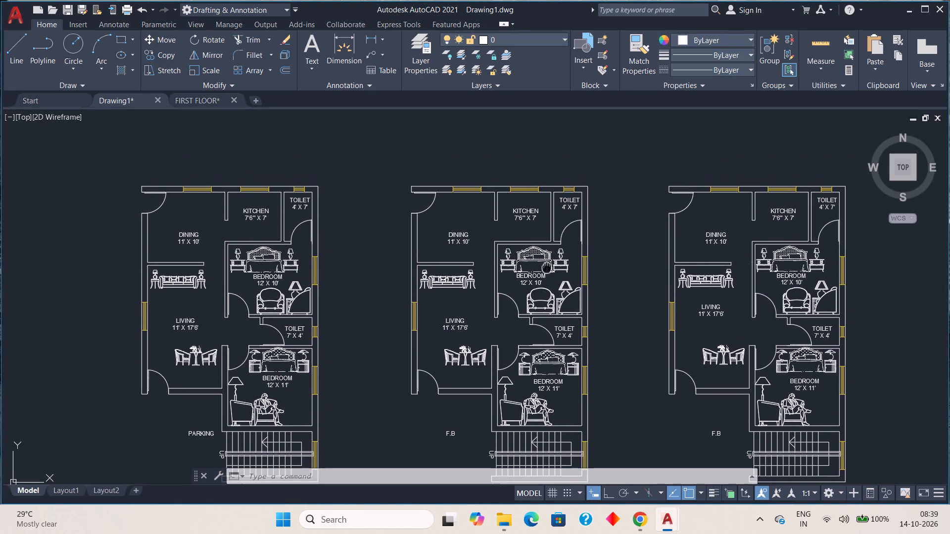
pyautogui.moveTo(546, 272); pyautogui.dragTo(546, 274, button='middle')
# Copy the round six-chair dining set from the KITCHEN in FIRST FLOOR and paste it into Drawing1 beside the rightmost plan.
pyautogui.click(223, 96)
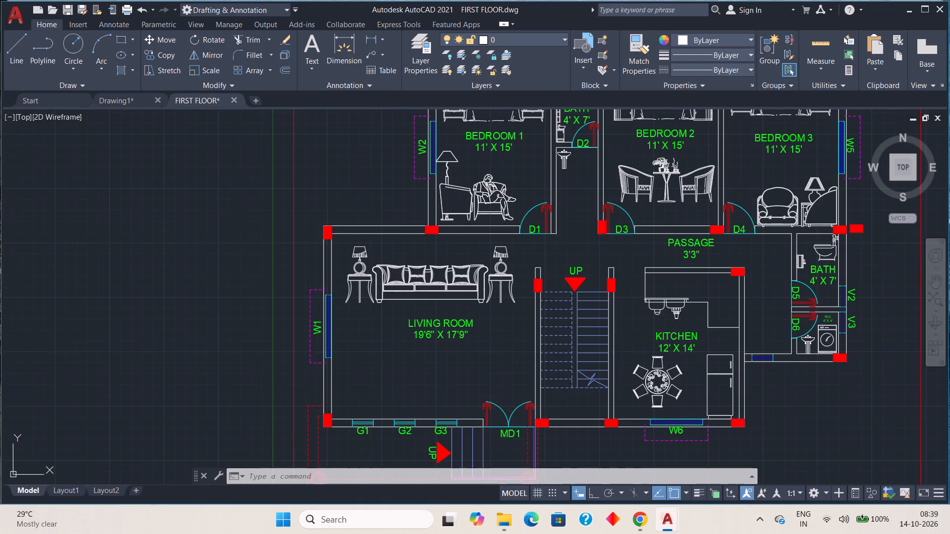
pyautogui.scroll(-1, 670, 304)
pyautogui.moveTo(665, 278); pyautogui.dragTo(643, 307, button='middle')
pyautogui.click(647, 375)
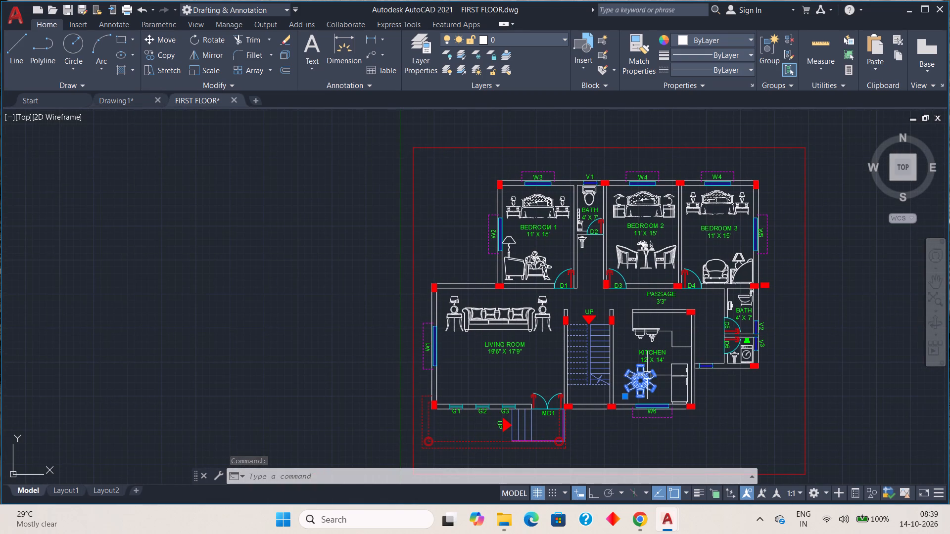
pyautogui.hotkey('ctrl', 'c')
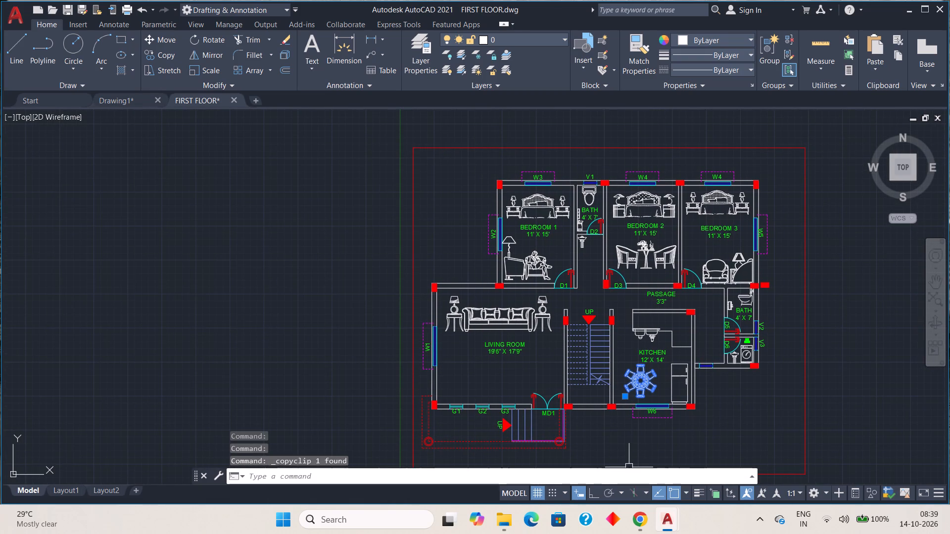
pyautogui.click(128, 98)
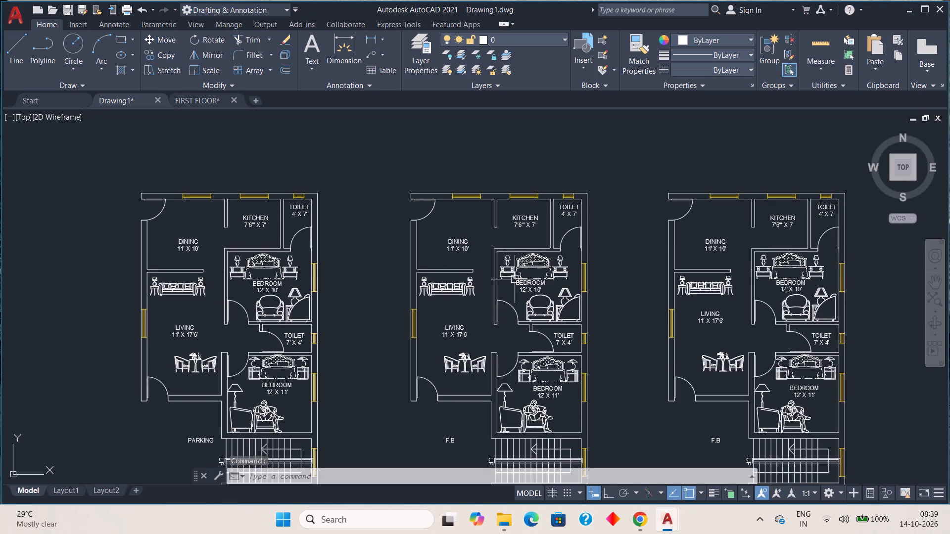
pyautogui.moveTo(515, 279); pyautogui.dragTo(158, 258, button='middle')
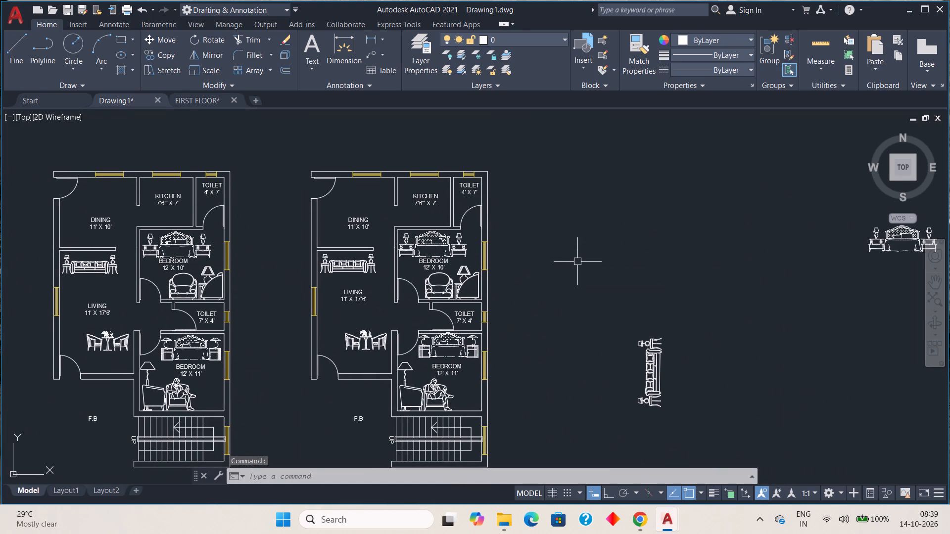
pyautogui.hotkey('ctrl', 'v')
pyautogui.click(577, 257)
# Move the pasted round dining set into the rightmost plan's DINING room, just above the DINING 11' X 10' label.
pyautogui.click(591, 238)
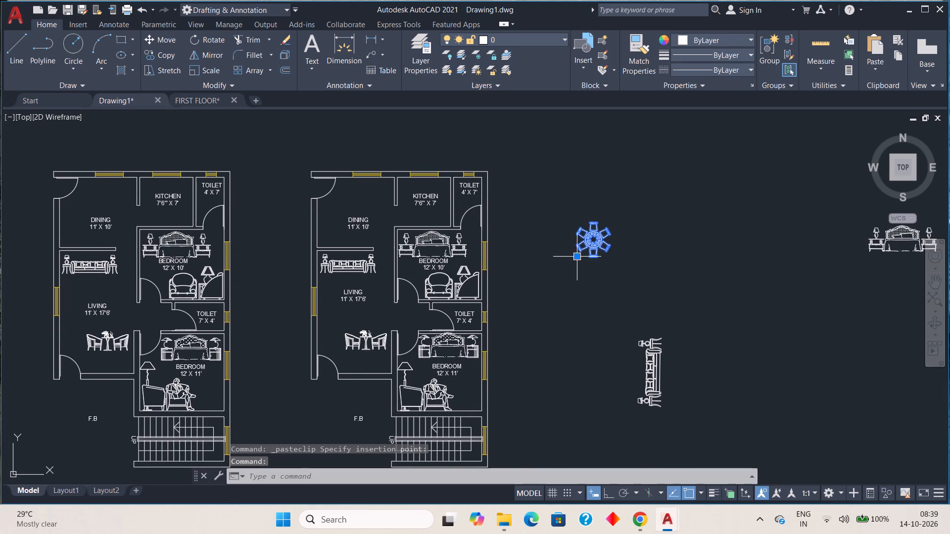
pyautogui.click(579, 258)
pyautogui.scroll(2, 346, 225)
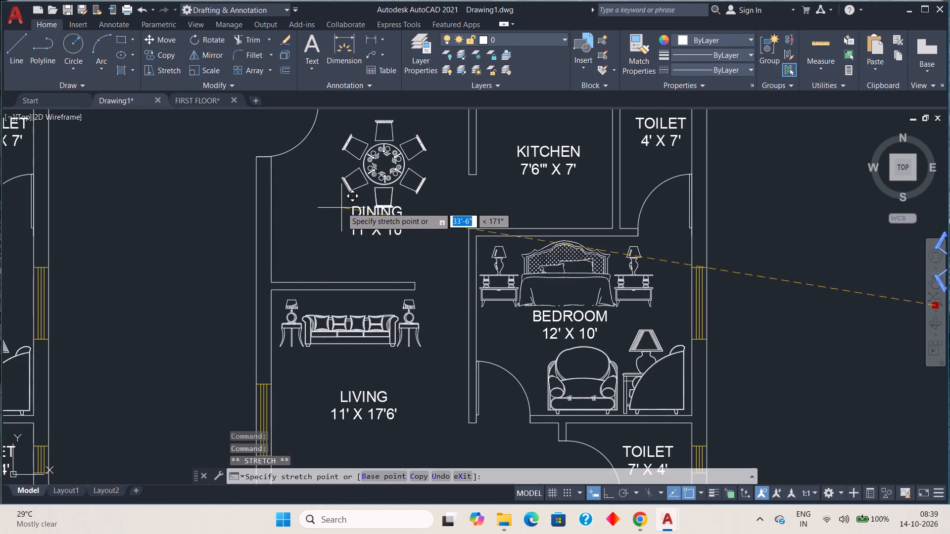
pyautogui.moveTo(341, 204); pyautogui.dragTo(334, 284, button='middle')
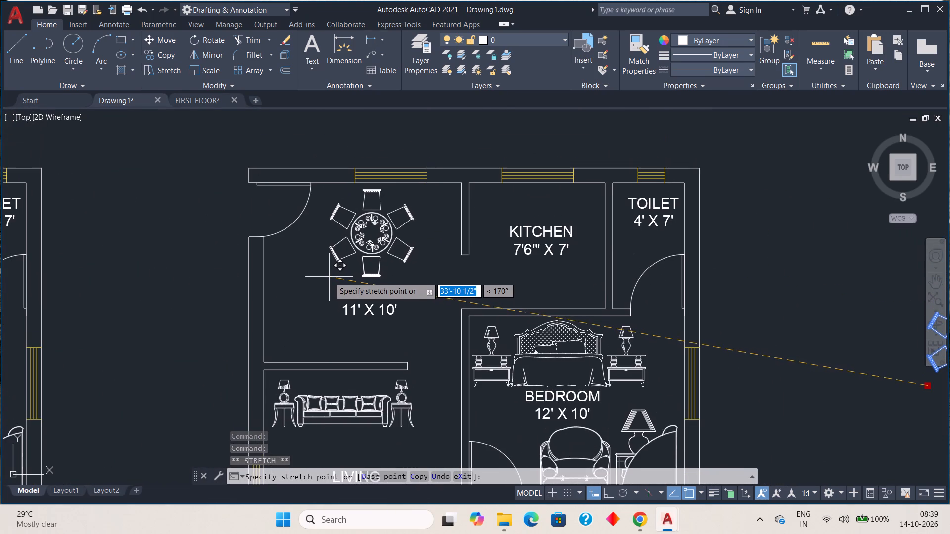
pyautogui.click(328, 281)
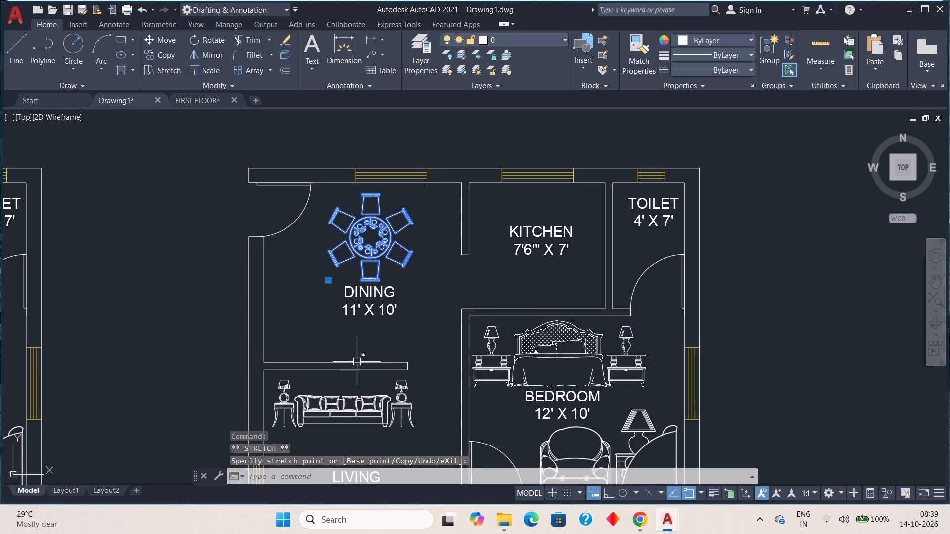
pyautogui.press('Escape')
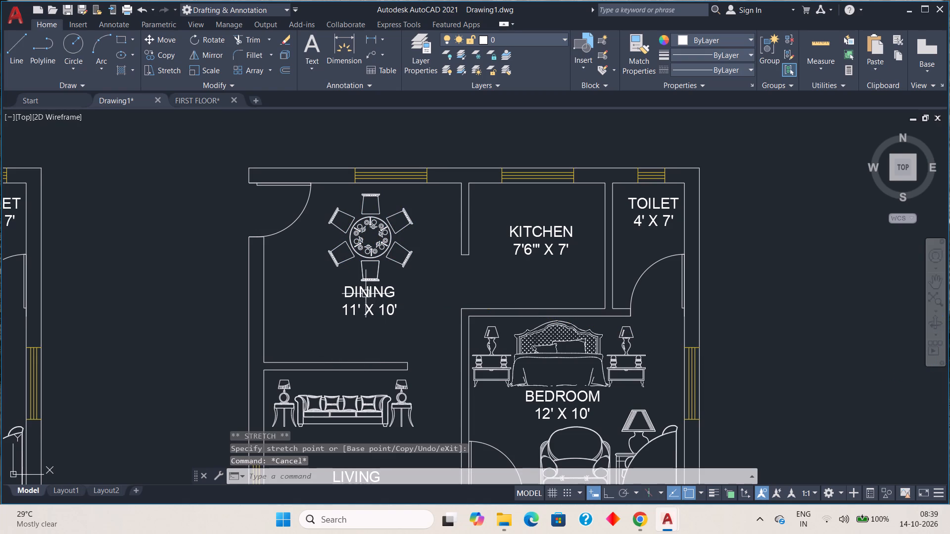
# Copy the round dining set horizontally from its centre into the middle and leftmost DINING rooms, 36'-9" and 75'-4" away.
pyautogui.click(362, 248)
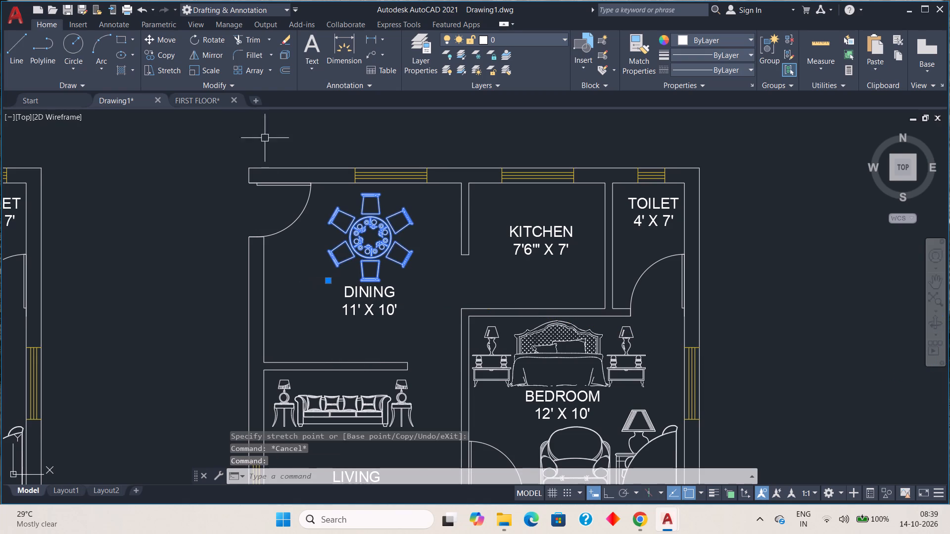
pyautogui.click(164, 52)
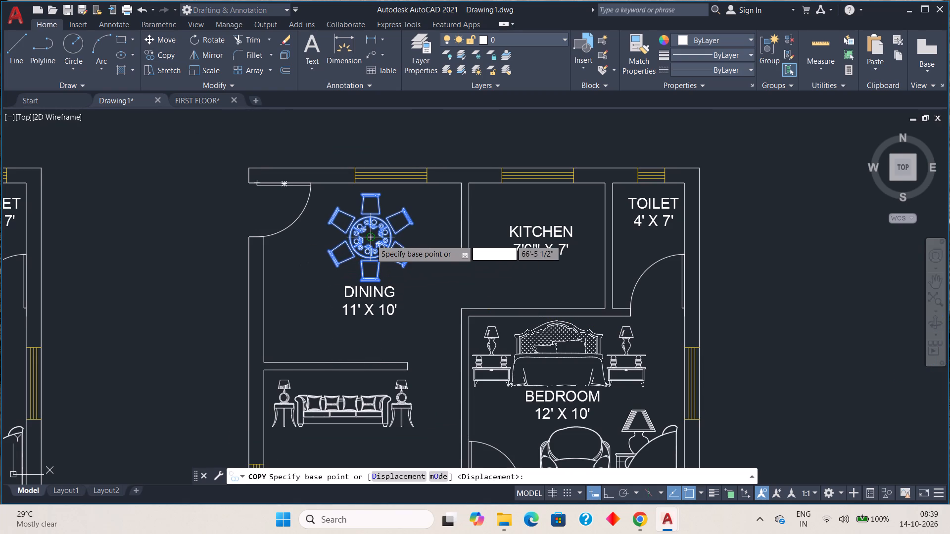
pyautogui.click(371, 240)
pyautogui.moveTo(124, 282); pyautogui.dragTo(673, 304, button='middle')
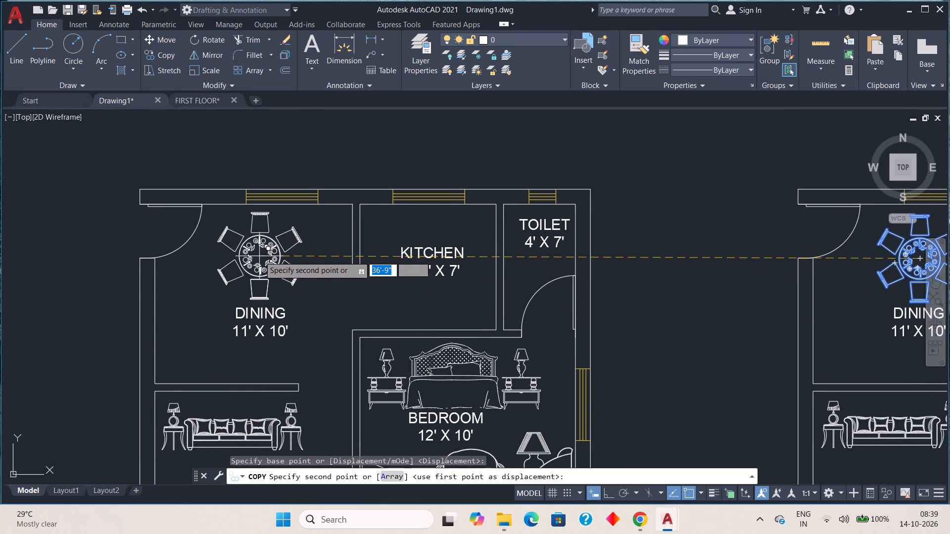
pyautogui.click(259, 256)
pyautogui.moveTo(209, 277); pyautogui.dragTo(791, 286, button='middle')
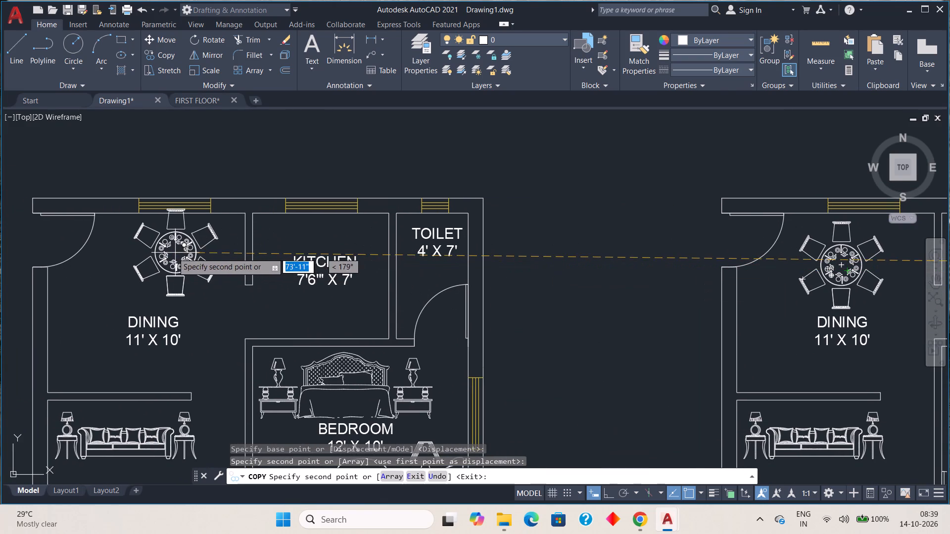
pyautogui.click(149, 264)
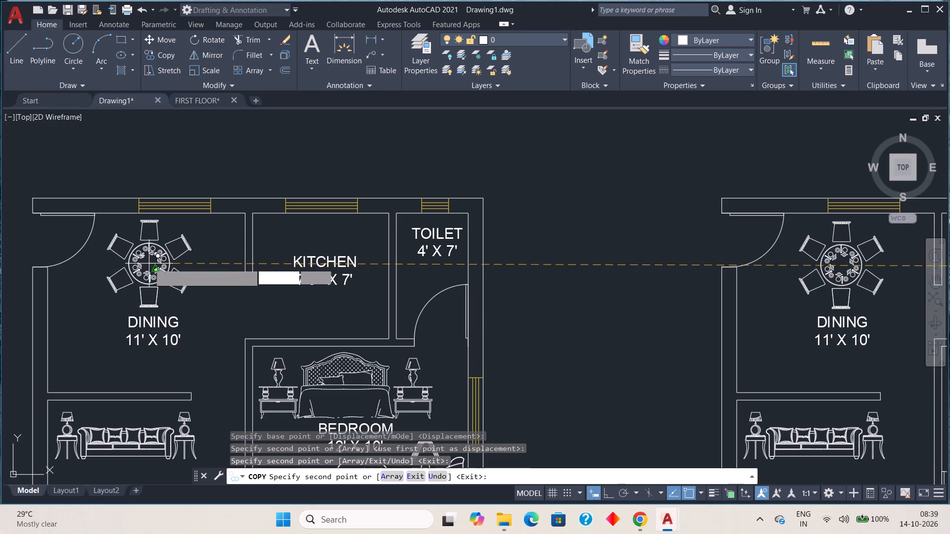
pyautogui.press('Escape')
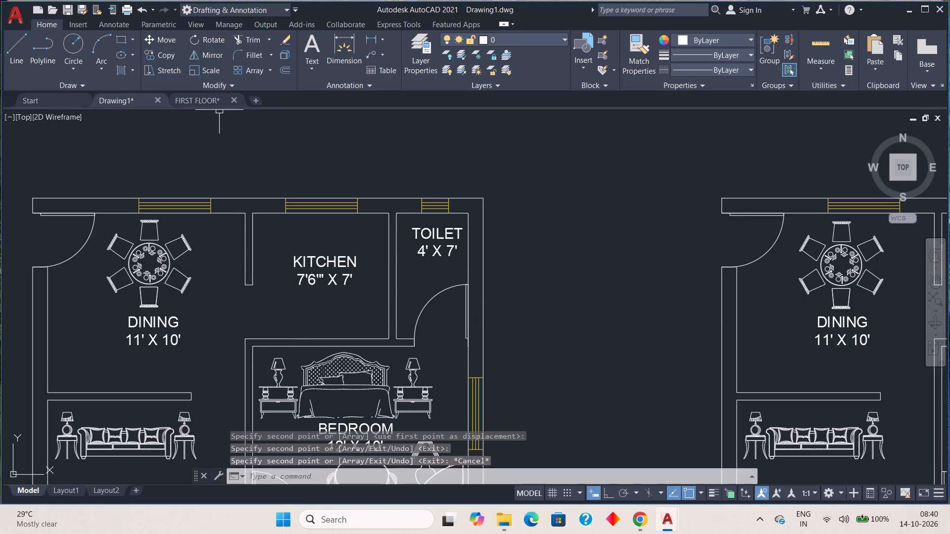
# Copy the refrigerator from the KITCHEN in FIRST FLOOR and paste it into Drawing1 between the leftmost and middle plans.
pyautogui.click(207, 99)
pyautogui.scroll(2, 681, 392)
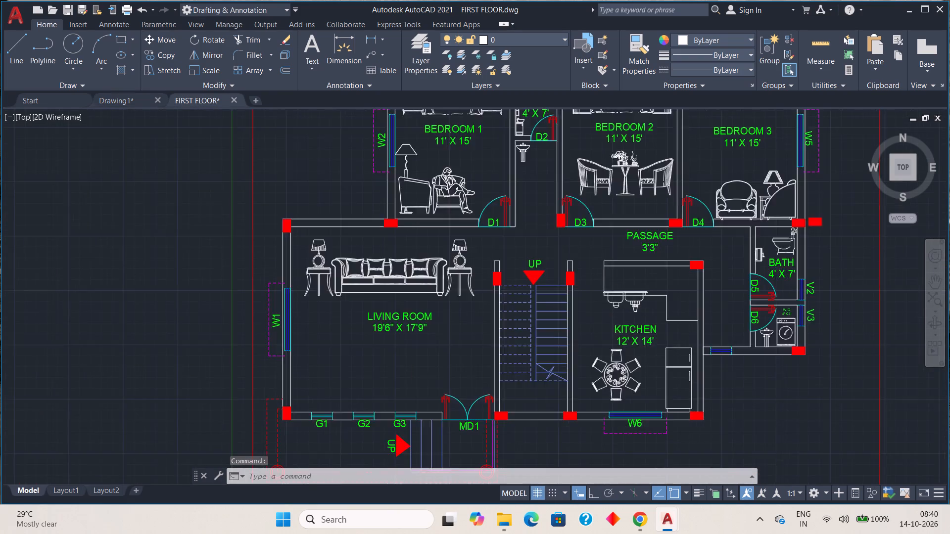
pyautogui.click(678, 366)
pyautogui.click(671, 351)
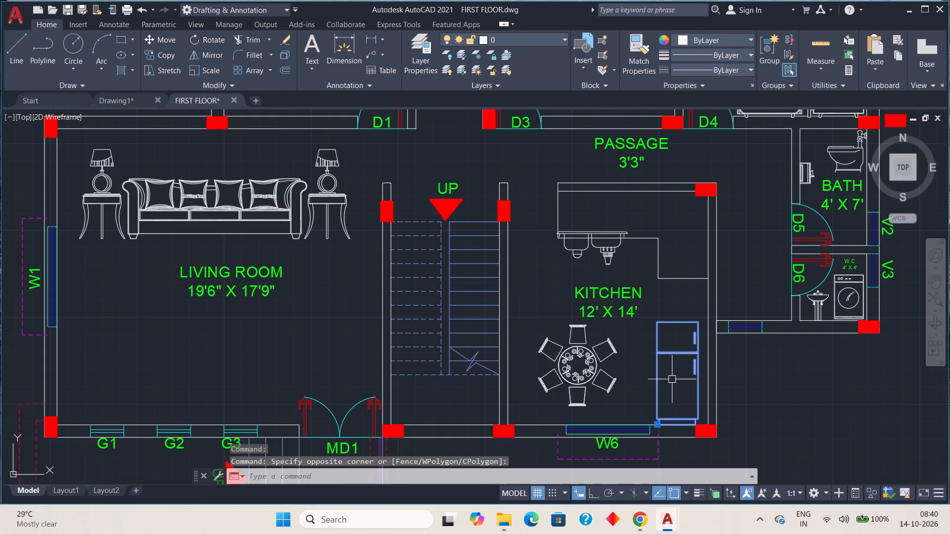
pyautogui.hotkey('ctrl', 'c')
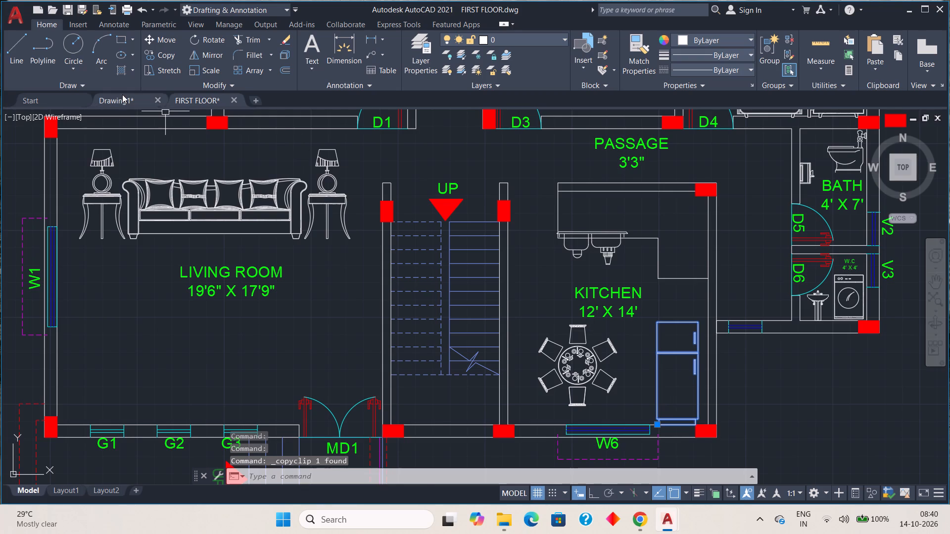
pyautogui.click(122, 94)
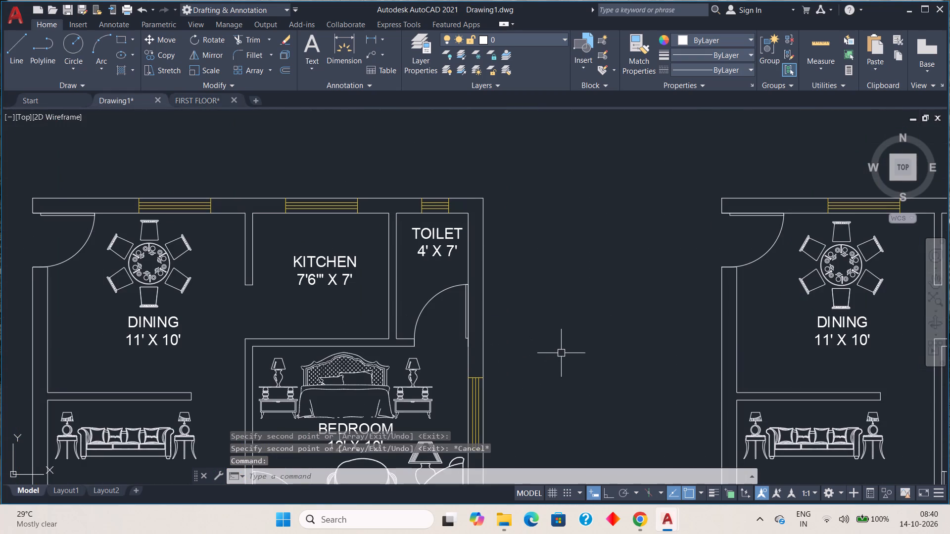
pyautogui.hotkey('ctrl', 'v')
pyautogui.click(562, 354)
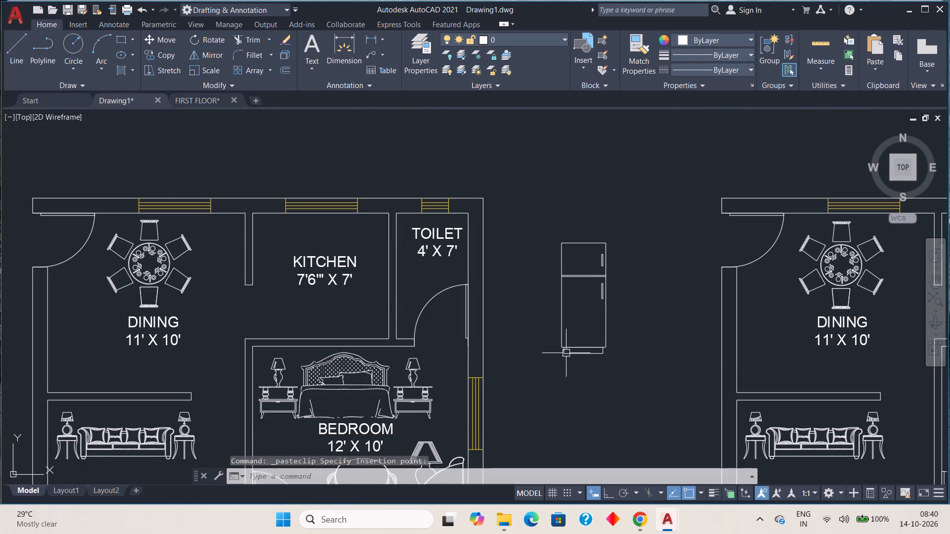
# Move the pasted refrigerator into the lower-left corner of the leftmost plan's DINING room, with its base on the partition wall.
pyautogui.click(567, 352)
pyautogui.click(563, 353)
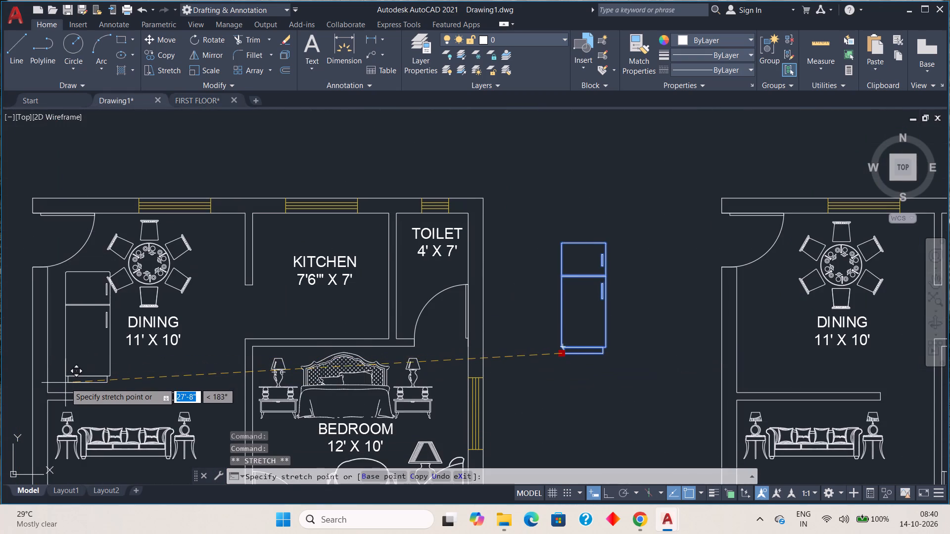
pyautogui.scroll(3, 65, 383)
pyautogui.moveTo(65, 383); pyautogui.dragTo(291, 356, button='middle')
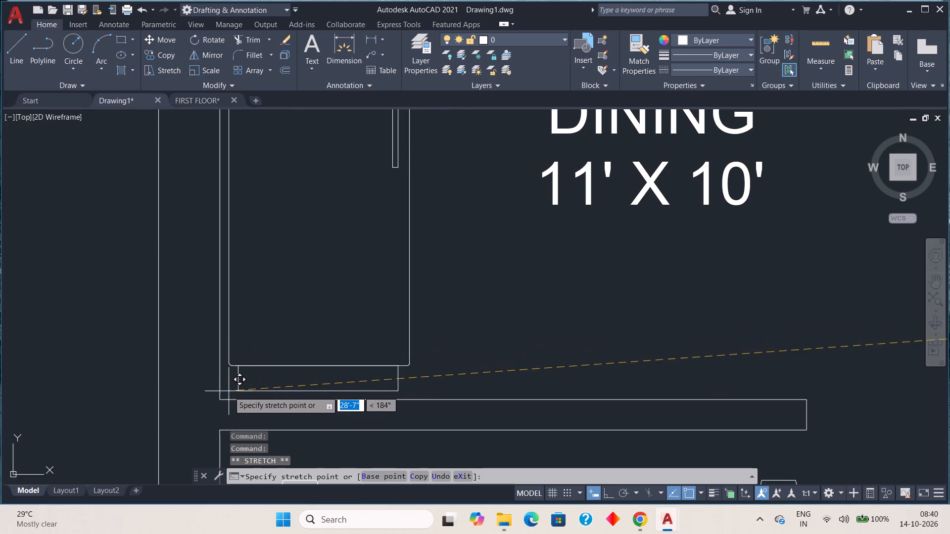
pyautogui.click(233, 397)
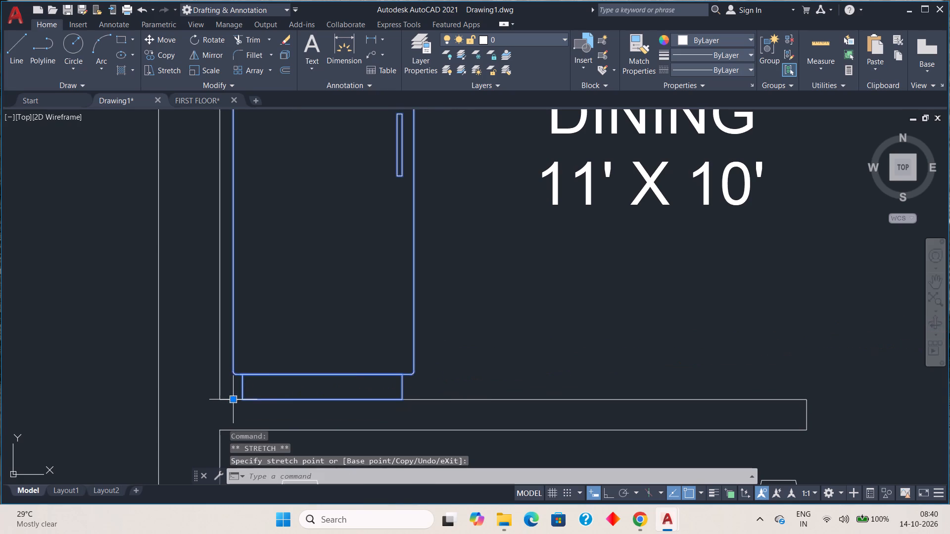
pyautogui.scroll(-2, 446, 383)
pyautogui.press('Escape')
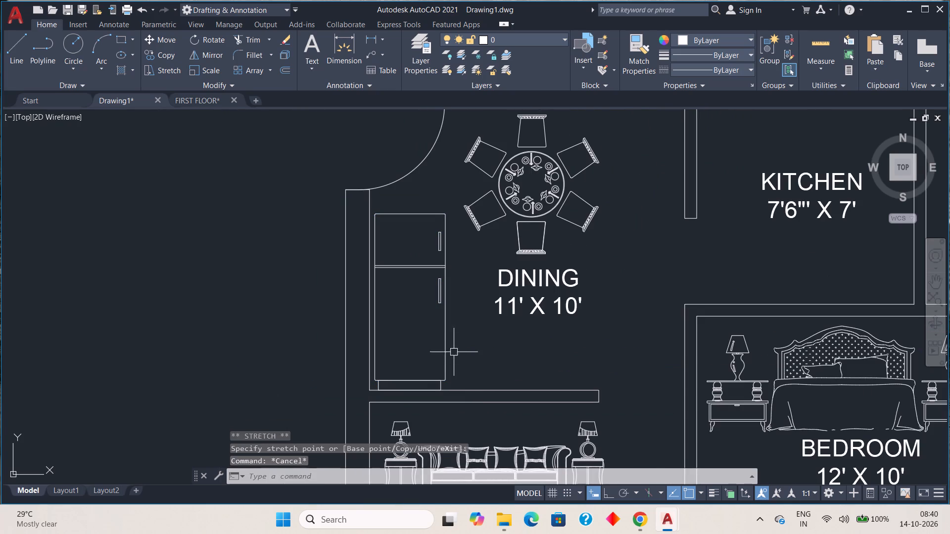
# Scale the leftmost DINING room's refrigerator down slightly about the lower-left corner of its base.
pyautogui.click(448, 337)
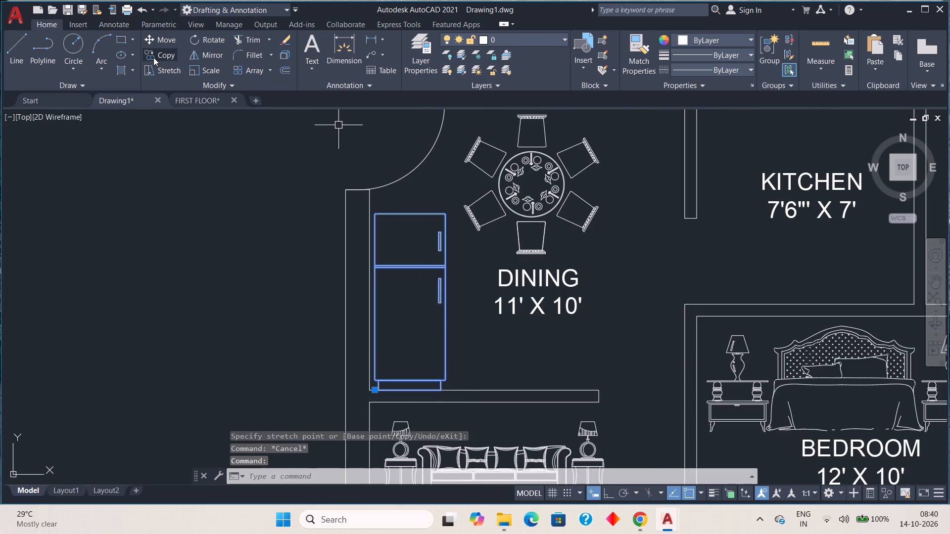
pyautogui.click(200, 72)
pyautogui.scroll(3, 383, 394)
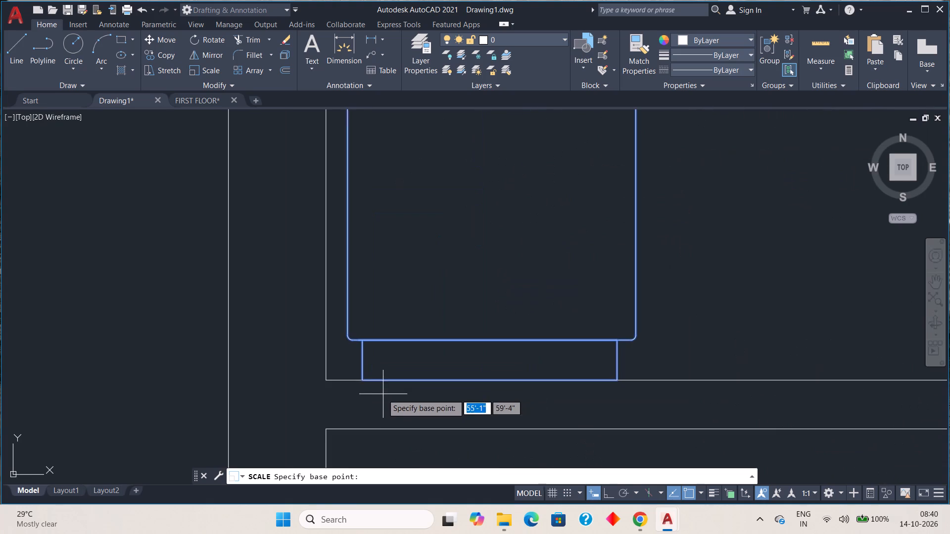
pyautogui.click(360, 379)
pyautogui.scroll(-2, 407, 354)
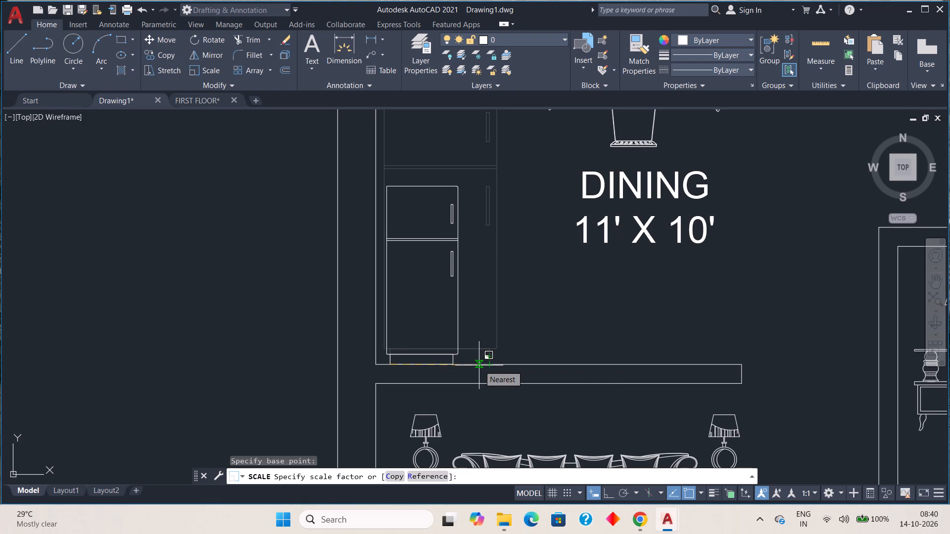
pyautogui.click(509, 361)
pyautogui.scroll(-2, 521, 307)
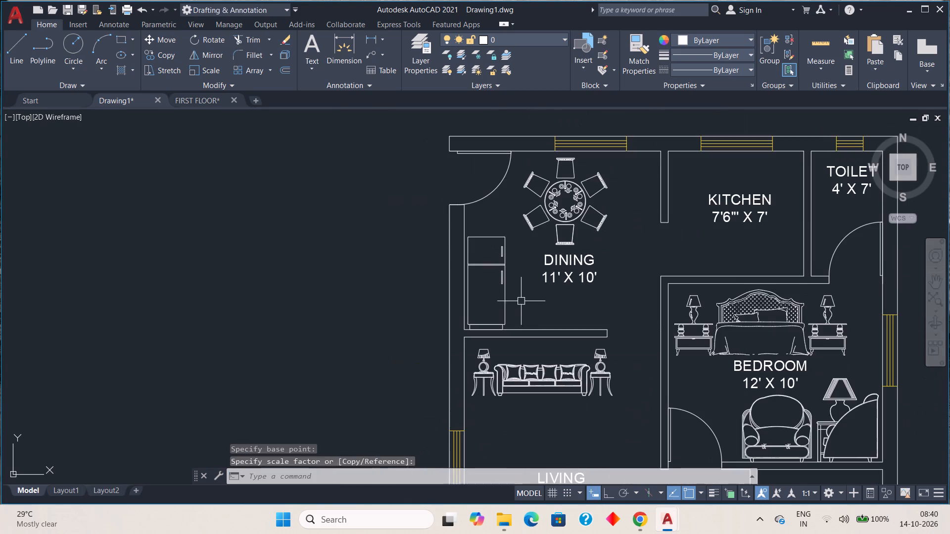
# Copy the refrigerator horizontally from its base corner into the middle and rightmost DINING rooms, about 38'-5 1/2" and 75'-2 1/2" away.
pyautogui.moveTo(523, 298); pyautogui.dragTo(469, 314, button='middle')
pyautogui.click(453, 313)
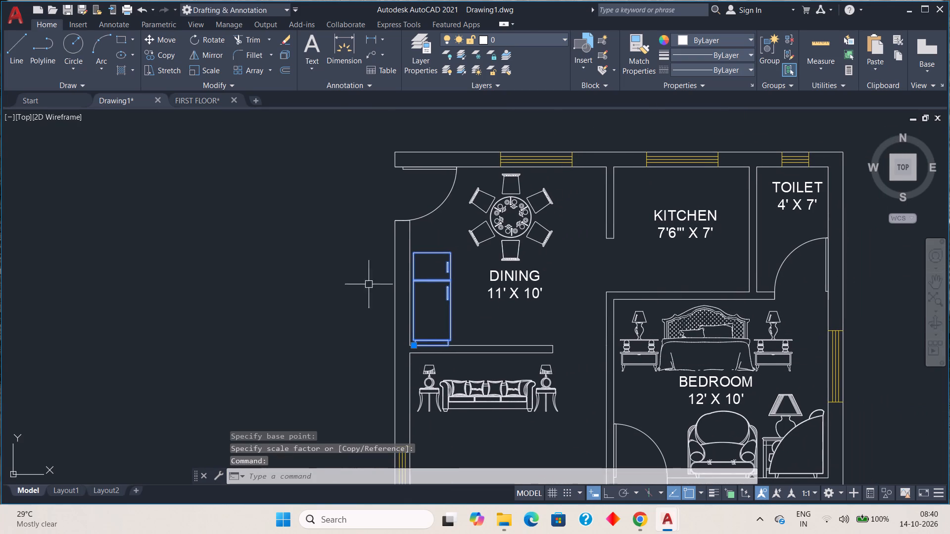
pyautogui.click(158, 57)
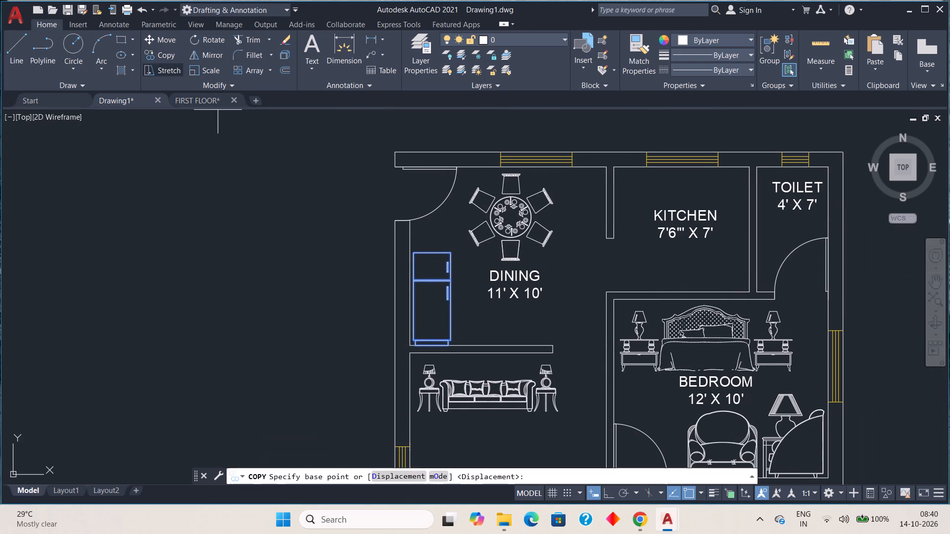
pyautogui.scroll(1, 447, 348)
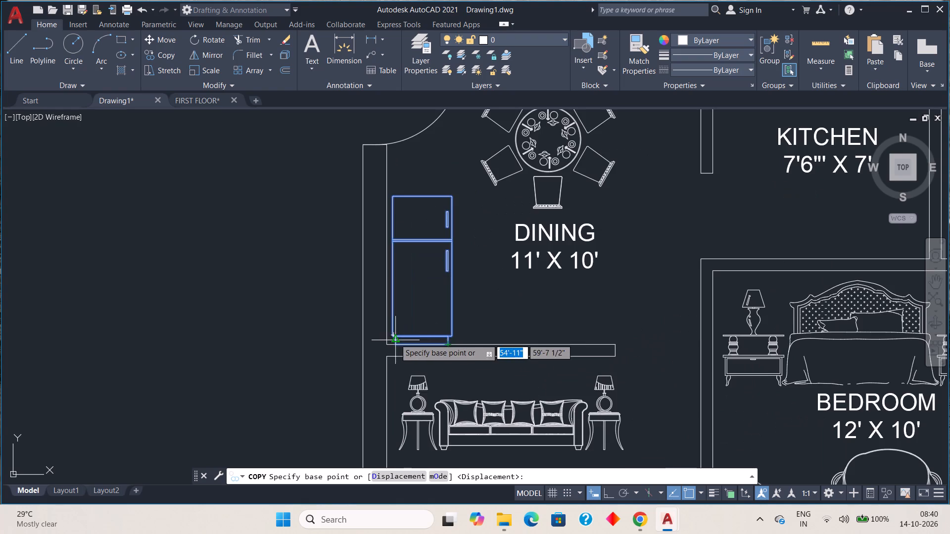
pyautogui.scroll(2, 395, 339)
pyautogui.click(398, 357)
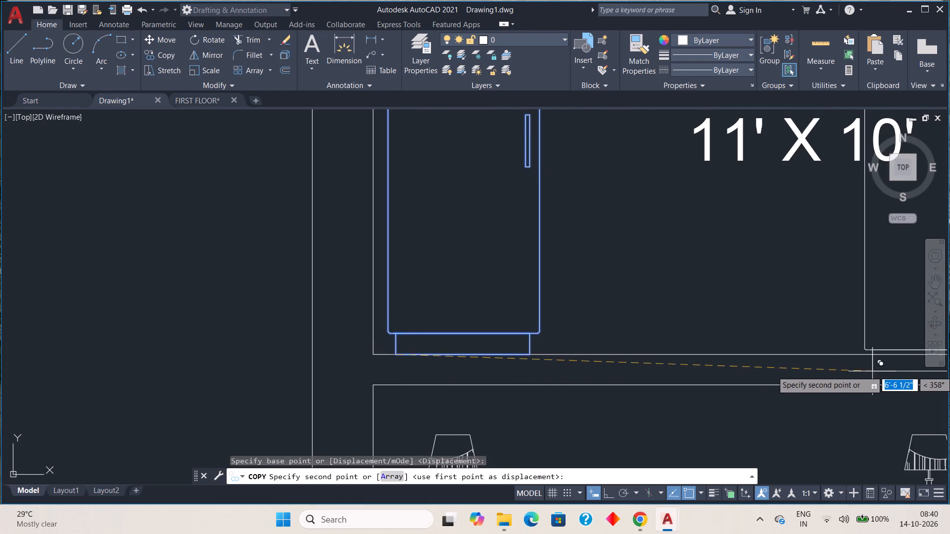
pyautogui.scroll(-1, 872, 371)
pyautogui.moveTo(862, 371); pyautogui.dragTo(534, 390, button='middle')
pyautogui.moveTo(769, 388); pyautogui.dragTo(183, 392, button='middle')
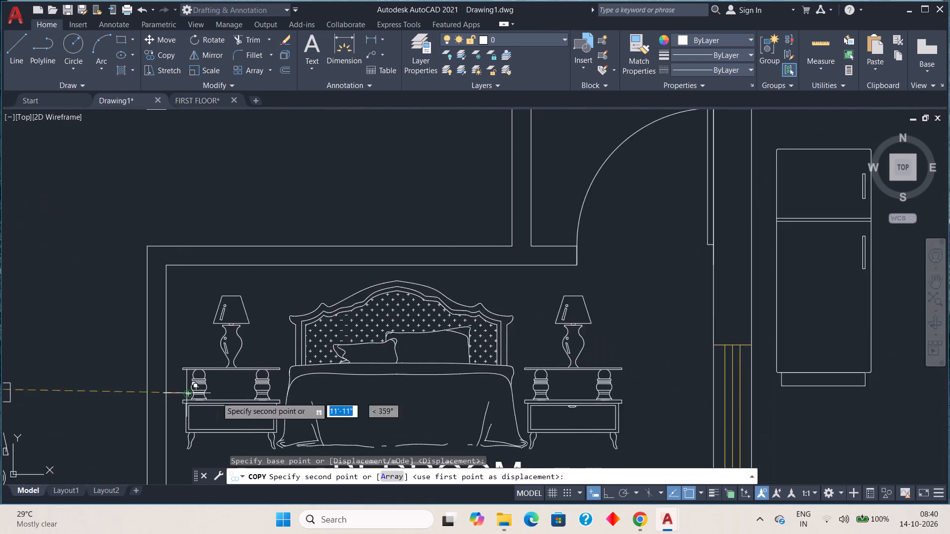
pyautogui.scroll(-1, 246, 397)
pyautogui.scroll(-1, 586, 391)
pyautogui.scroll(-1, 668, 381)
pyautogui.moveTo(568, 384); pyautogui.dragTo(428, 395, button='middle')
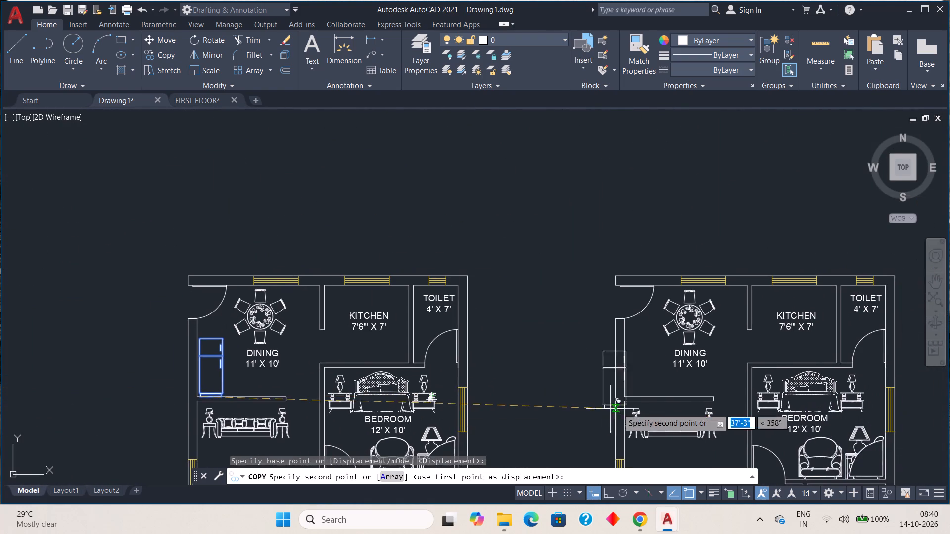
pyautogui.scroll(3, 642, 397)
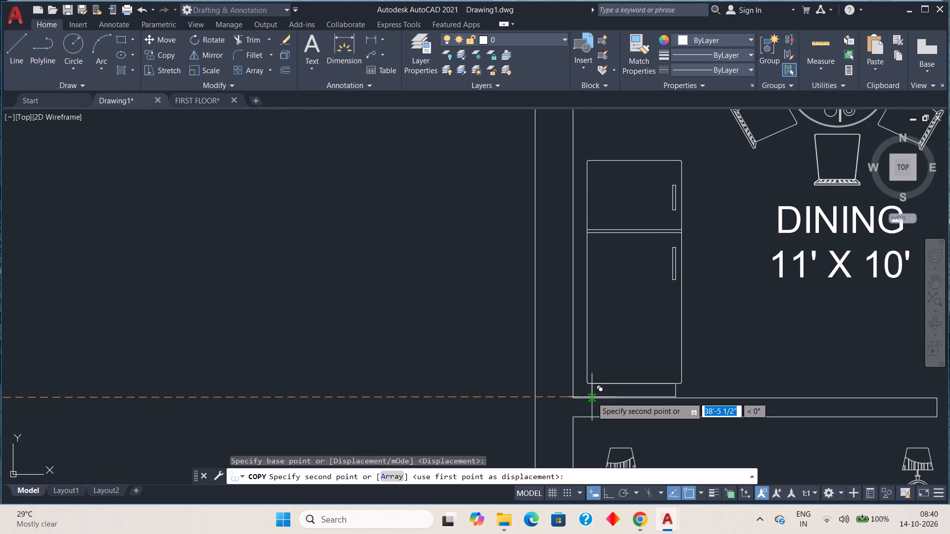
pyautogui.click(592, 397)
pyautogui.moveTo(701, 384); pyautogui.dragTo(173, 369, button='middle')
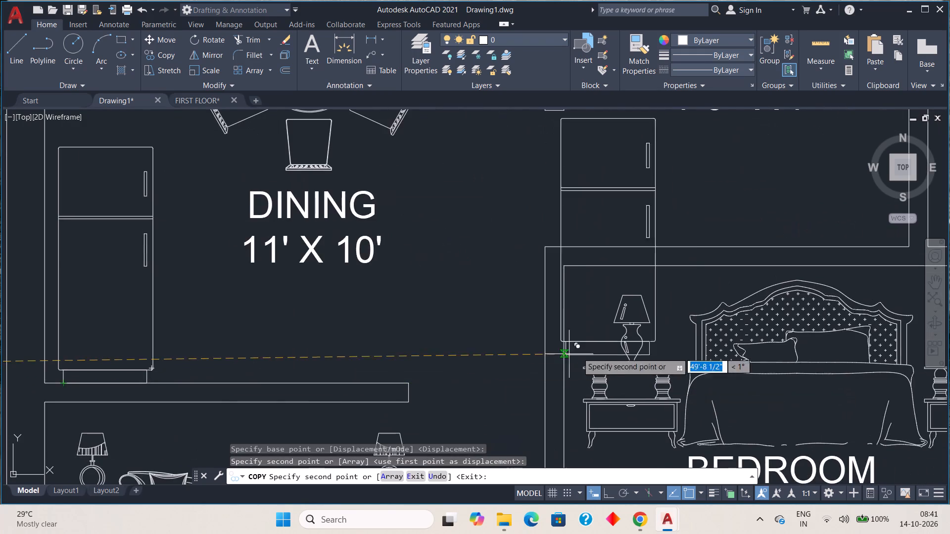
pyautogui.scroll(-1, 576, 364)
pyautogui.moveTo(468, 376); pyautogui.dragTo(124, 378, button='middle')
pyautogui.scroll(-1, 648, 358)
pyautogui.moveTo(617, 352); pyautogui.dragTo(351, 345, button='middle')
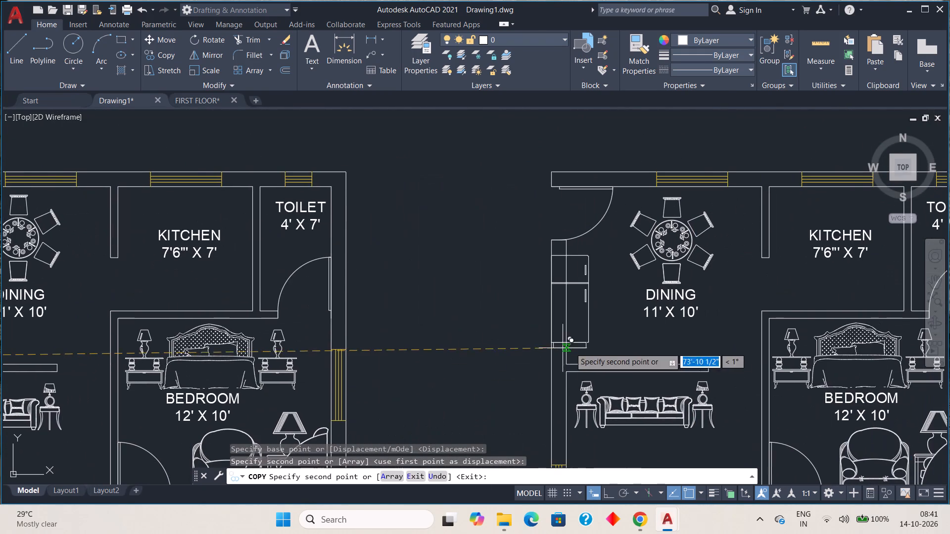
pyautogui.scroll(1, 592, 352)
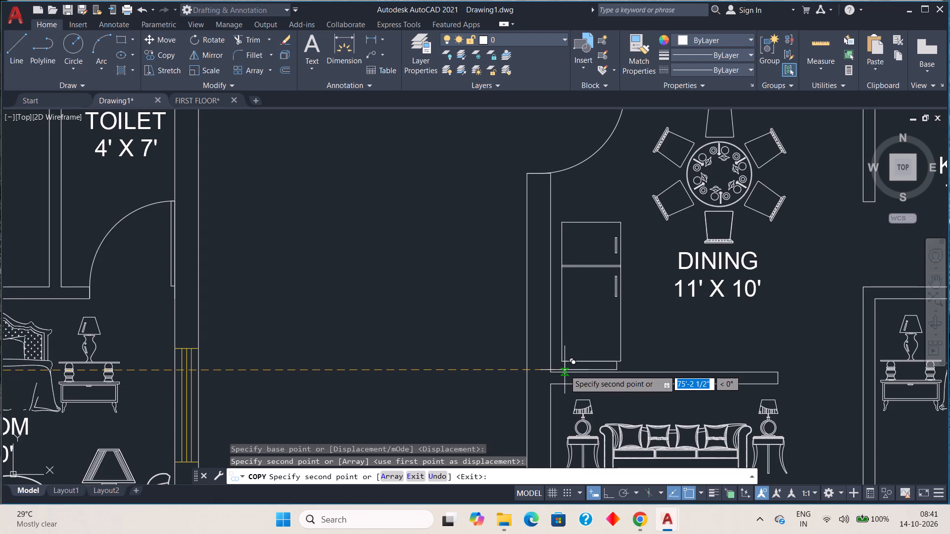
pyautogui.click(565, 370)
pyautogui.press('Escape')
pyautogui.press('Escape')
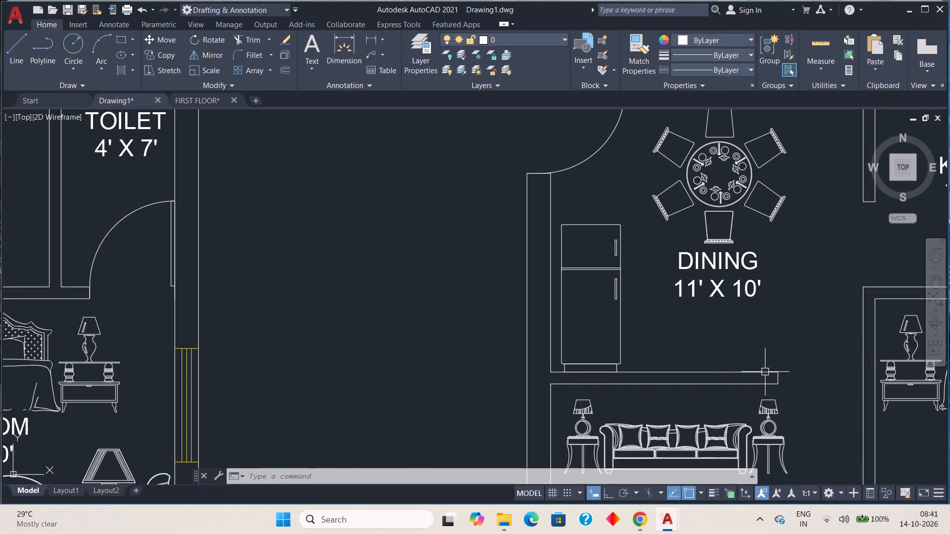
# Move the DINING 11' X 10' label in the rightmost plan slightly down, away from the round dining set.
pyautogui.scroll(-1, 765, 374)
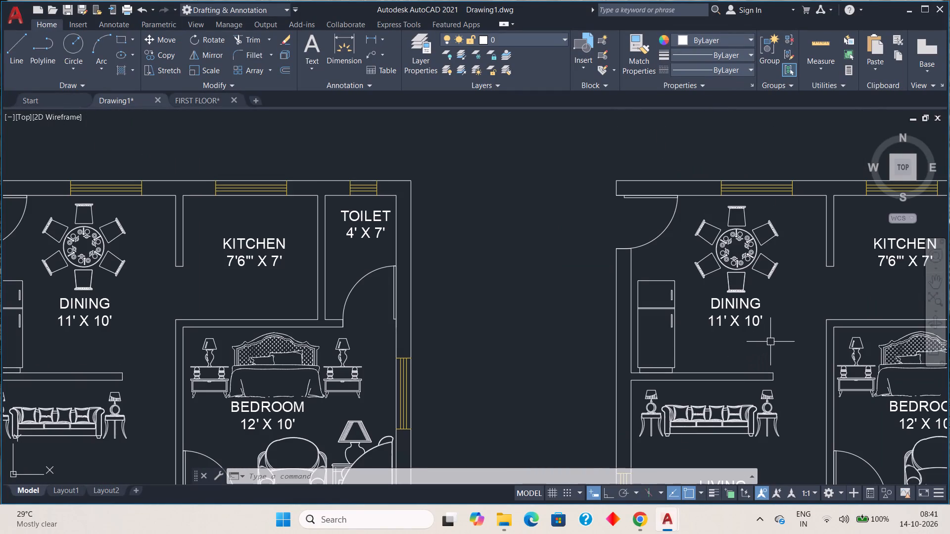
pyautogui.click(739, 317)
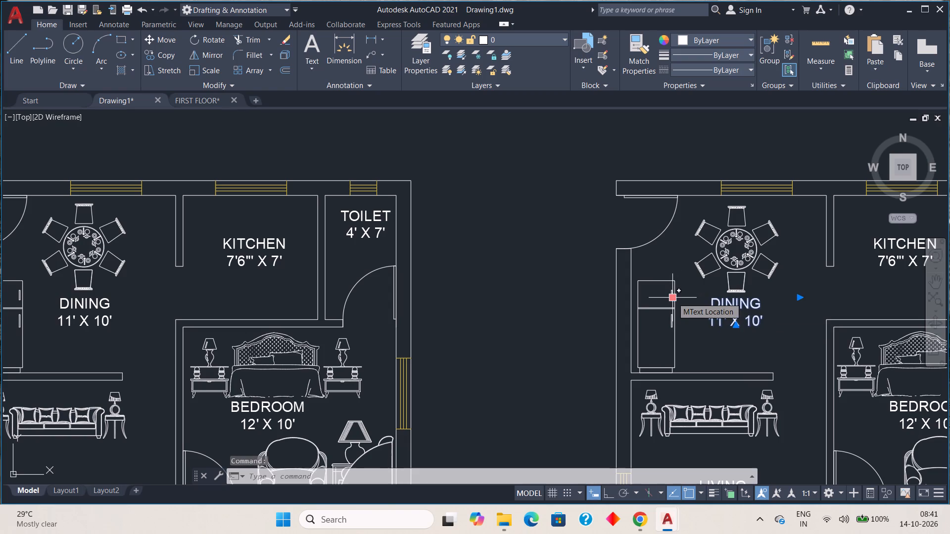
pyautogui.click(672, 298)
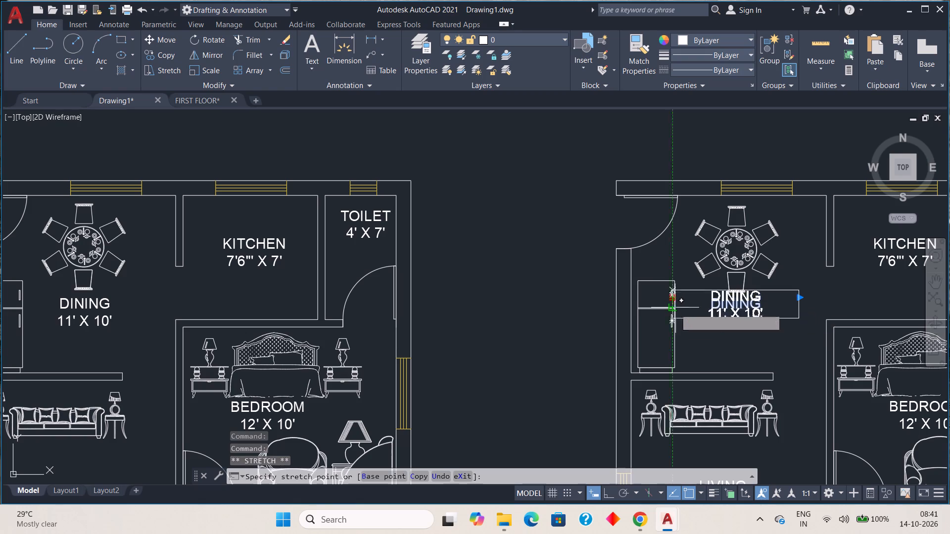
pyautogui.click(676, 311)
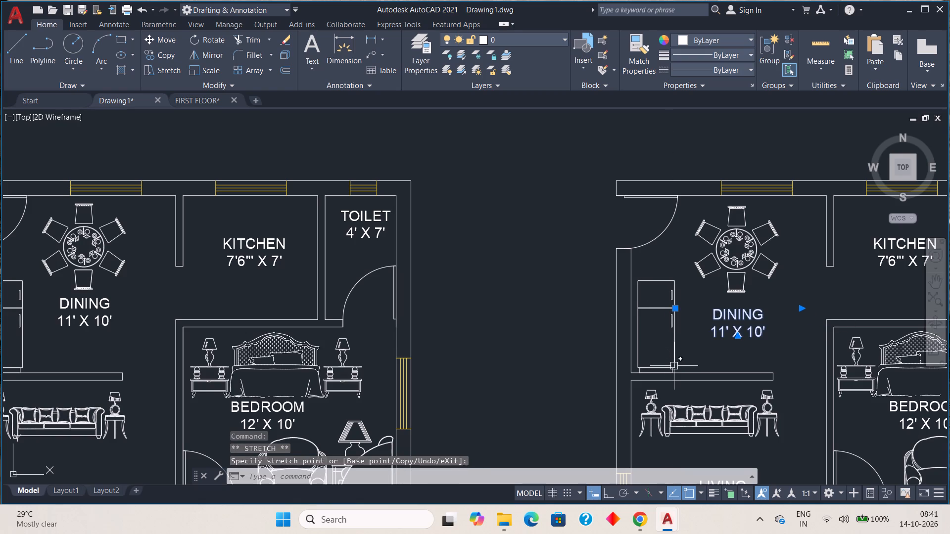
pyautogui.press('Escape')
# Move the DINING 11' X 10' label in the middle plan slightly down, away from the round dining set.
pyautogui.moveTo(672, 363); pyautogui.dragTo(938, 361, button='middle')
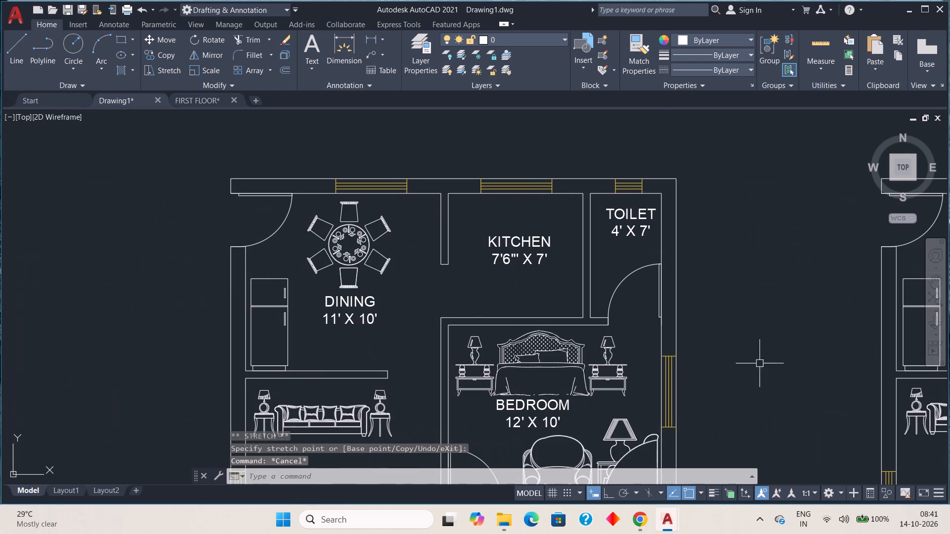
pyautogui.click(361, 314)
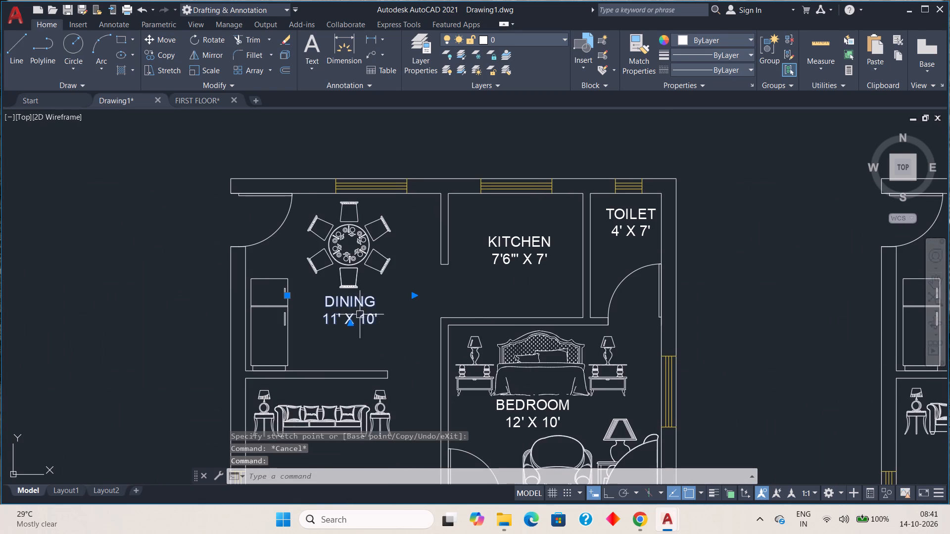
pyautogui.click(288, 295)
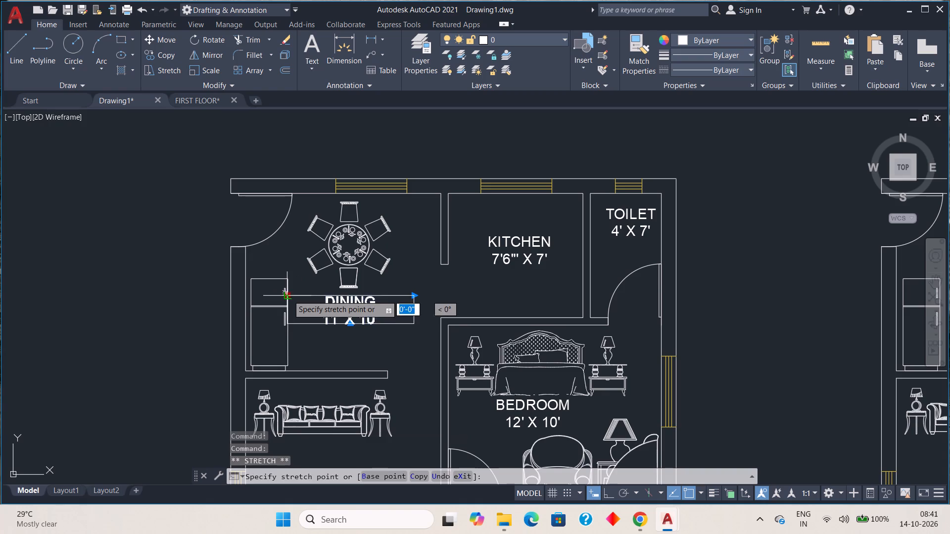
pyautogui.click(285, 305)
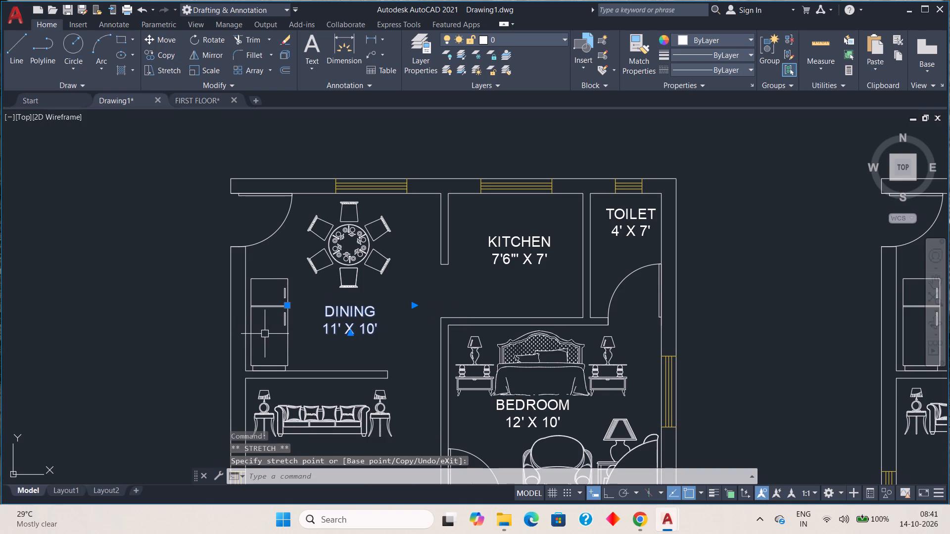
pyautogui.press('Escape')
# Move the DINING 11' X 10' label in the leftmost plan down about 6 1/2", away from the round dining set.
pyautogui.moveTo(275, 349); pyautogui.dragTo(859, 339, button='middle')
pyautogui.click(232, 301)
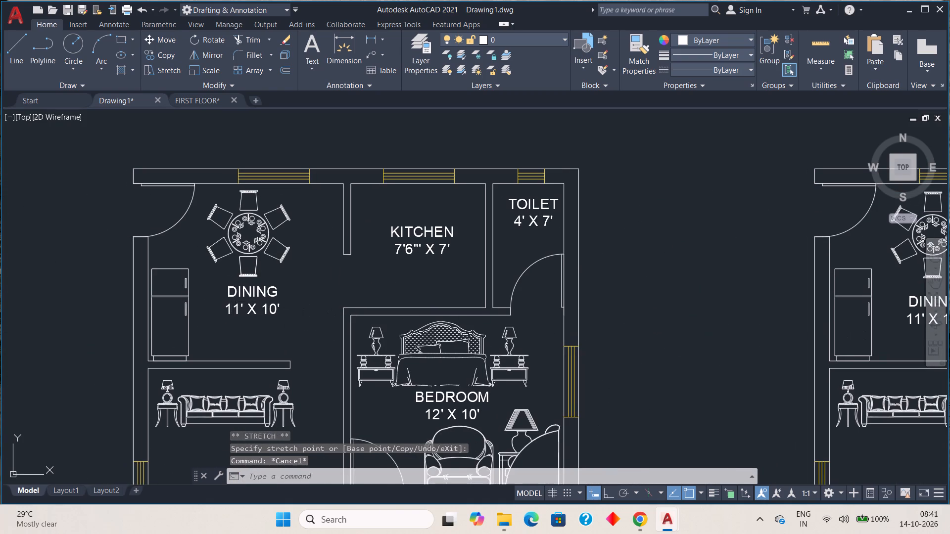
pyautogui.click(188, 287)
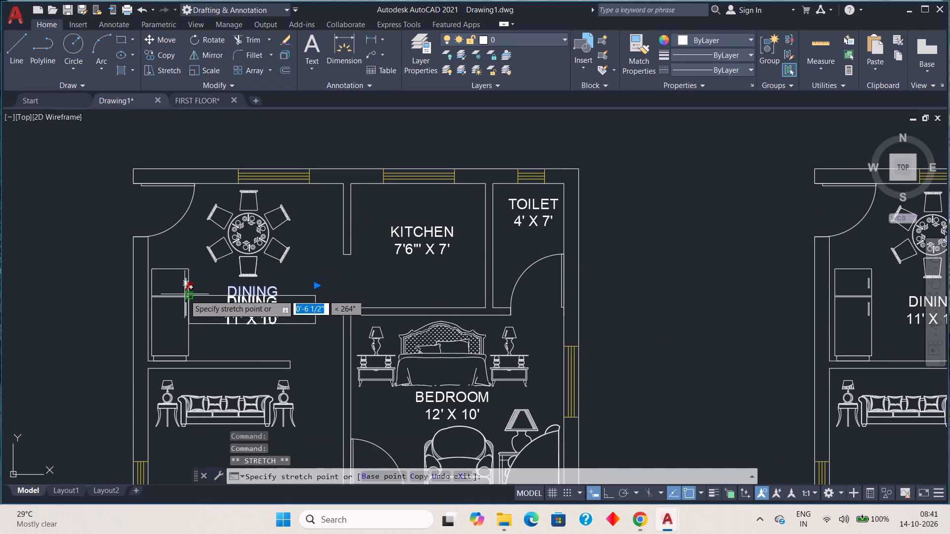
pyautogui.click(185, 295)
pyautogui.press('Escape')
pyautogui.scroll(-1, 403, 353)
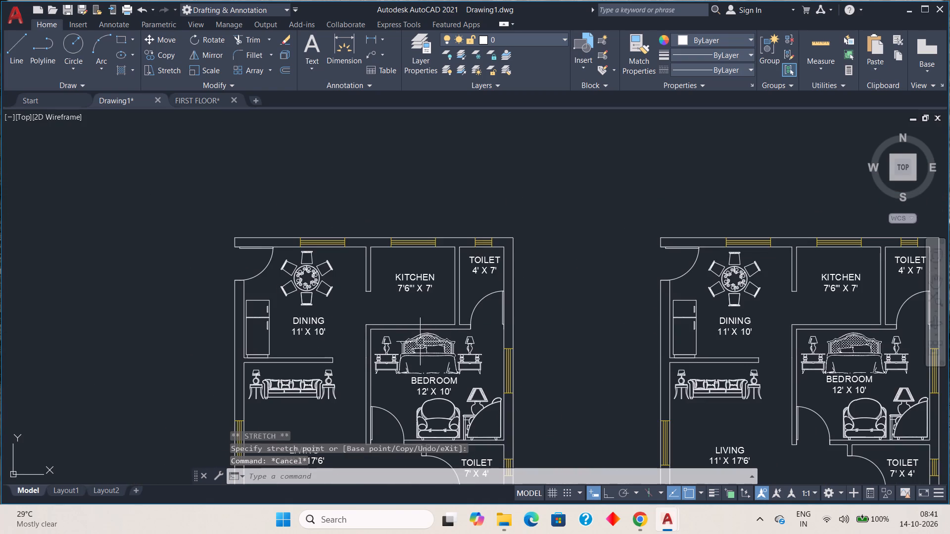
# Delete the spare bed set and the spare rotated sofa set lying outside the rightmost plan.
pyautogui.moveTo(471, 327); pyautogui.dragTo(280, 314, button='middle')
pyautogui.moveTo(401, 337); pyautogui.dragTo(368, 260, button='middle')
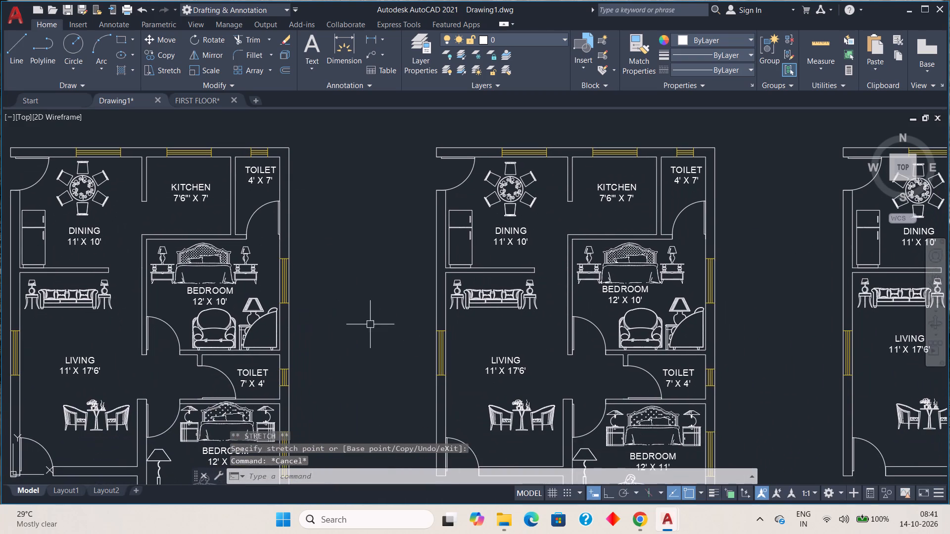
pyautogui.moveTo(418, 285); pyautogui.dragTo(184, 306, button='middle')
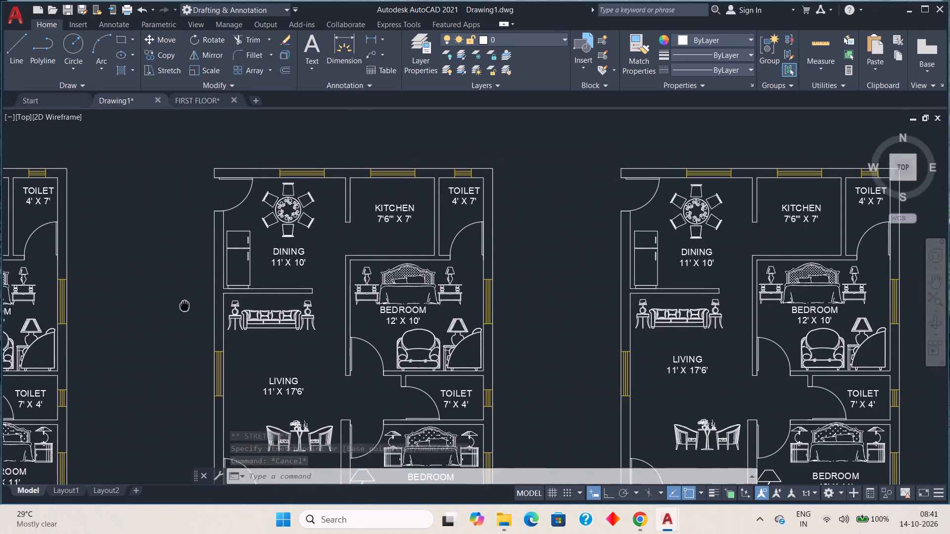
pyautogui.moveTo(184, 306); pyautogui.dragTo(183, 306, button='middle')
pyautogui.scroll(-1, 591, 250)
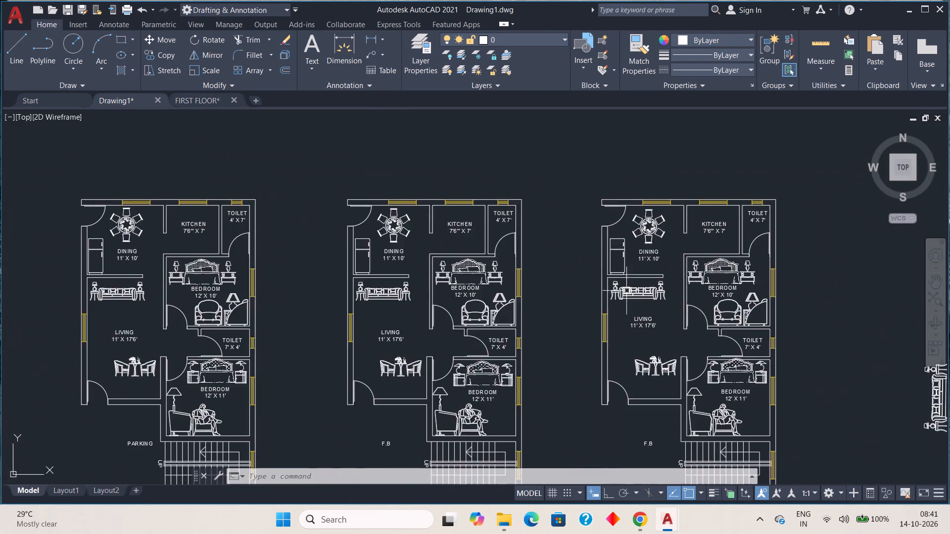
pyautogui.moveTo(630, 293); pyautogui.dragTo(41, 270, button='middle')
pyautogui.click(584, 239)
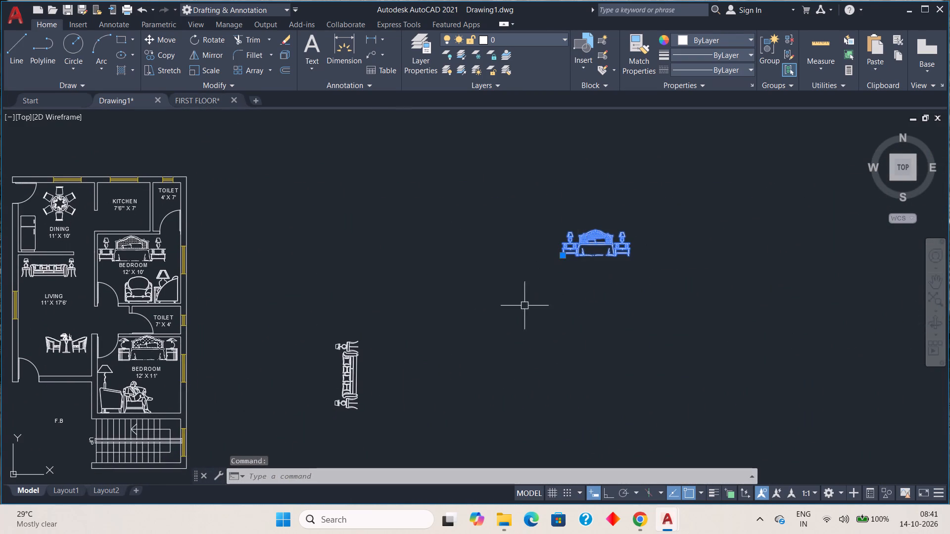
pyautogui.click(347, 351)
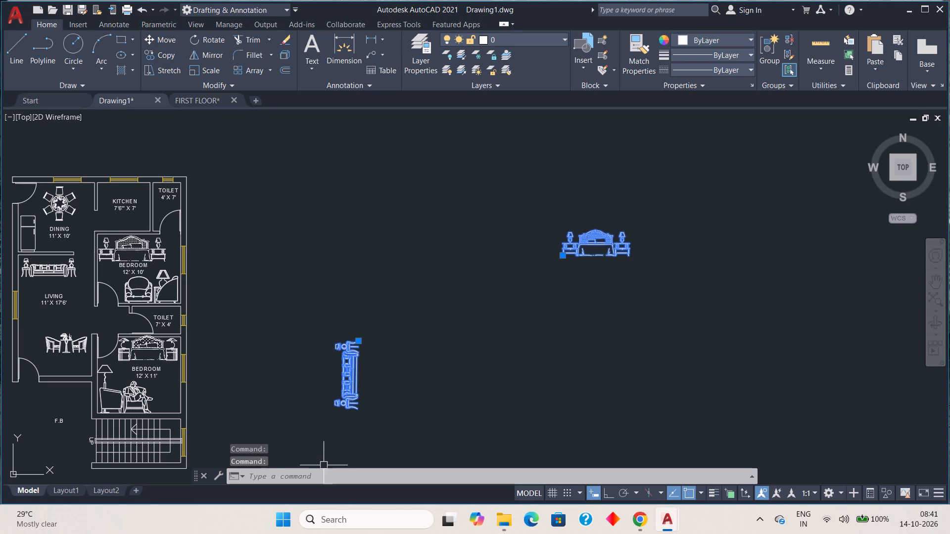
pyautogui.press('Delete')
# Copy the side-view and front-view WC blocks from the two 4' X 7' baths in FIRST FLOOR into empty space beside the Drawing1 plans.
pyautogui.scroll(-1, 443, 429)
pyautogui.moveTo(404, 406); pyautogui.dragTo(524, 254, button='middle')
pyautogui.moveTo(480, 254); pyautogui.dragTo(495, 362, button='middle')
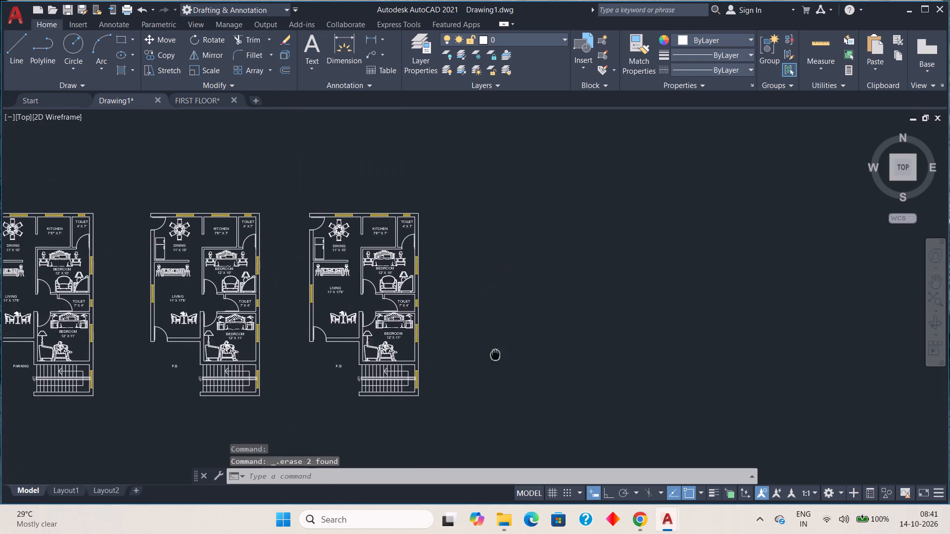
pyautogui.moveTo(495, 362); pyautogui.dragTo(492, 378, button='middle')
pyautogui.click(186, 96)
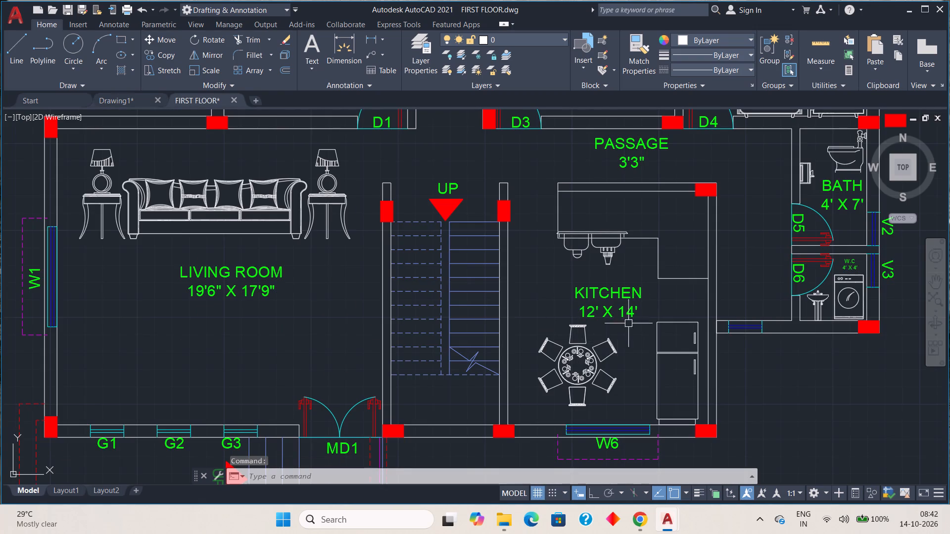
pyautogui.moveTo(618, 285); pyautogui.dragTo(382, 334, button='middle')
pyautogui.scroll(-1, 433, 326)
pyautogui.moveTo(482, 307); pyautogui.dragTo(455, 336, button='middle')
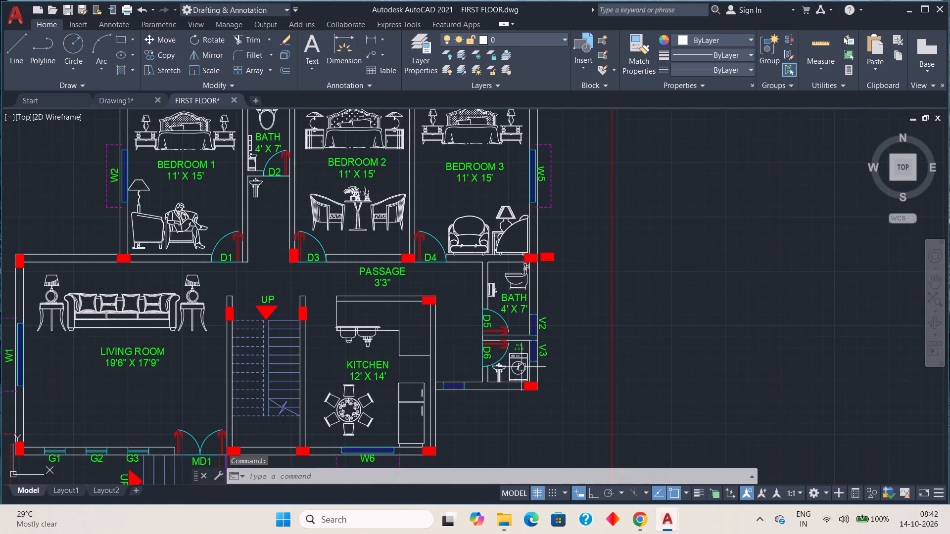
pyautogui.scroll(2, 522, 362)
pyautogui.moveTo(513, 332); pyautogui.dragTo(539, 443, button='middle')
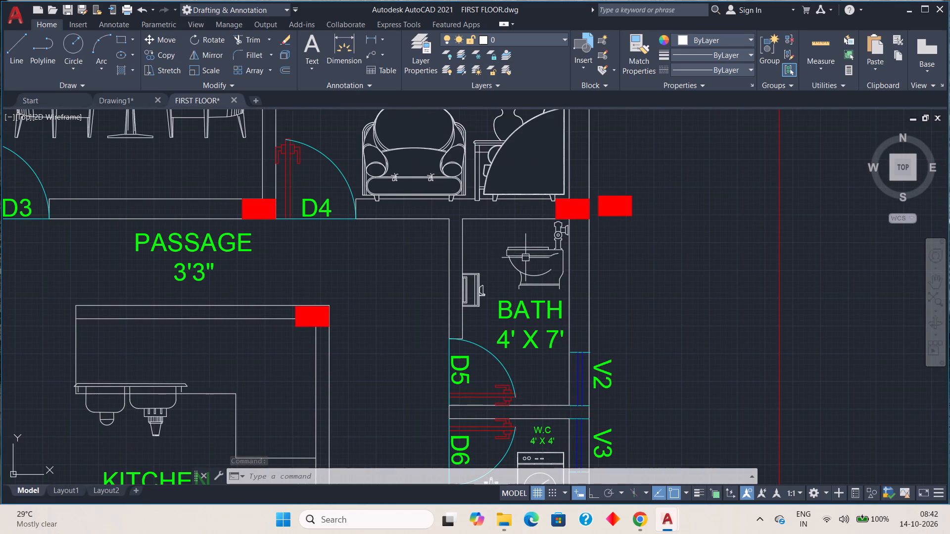
pyautogui.click(527, 254)
pyautogui.scroll(-1, 448, 276)
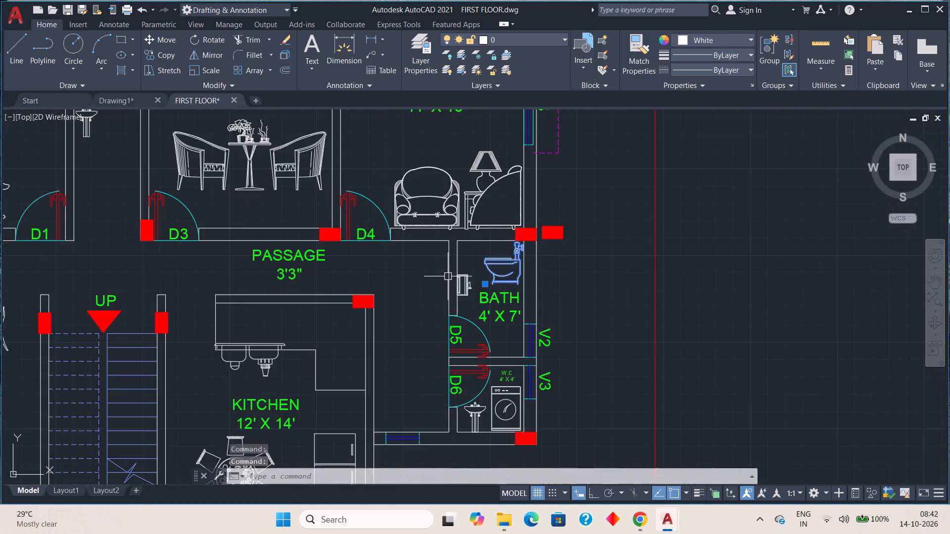
pyautogui.moveTo(425, 265); pyautogui.dragTo(726, 371, button='middle')
pyautogui.moveTo(482, 276); pyautogui.dragTo(472, 325, button='middle')
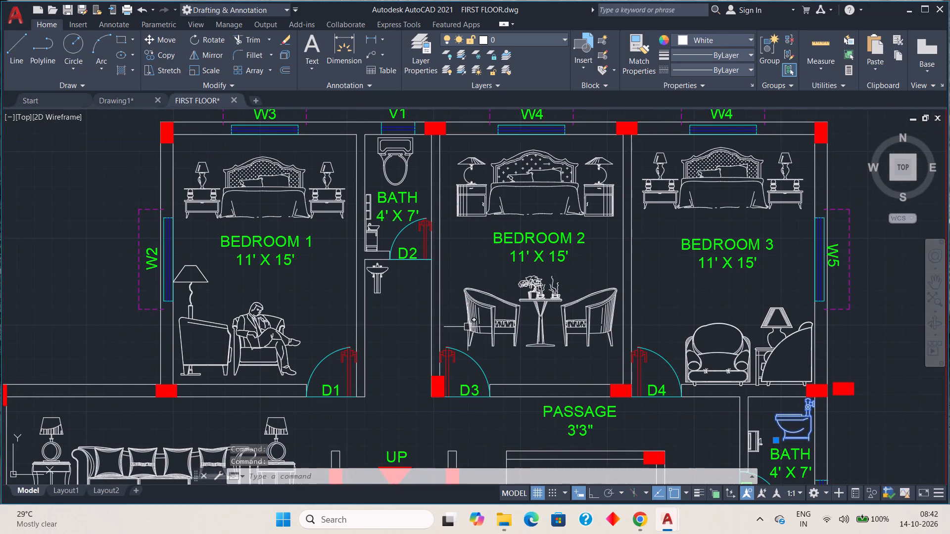
pyautogui.click(389, 179)
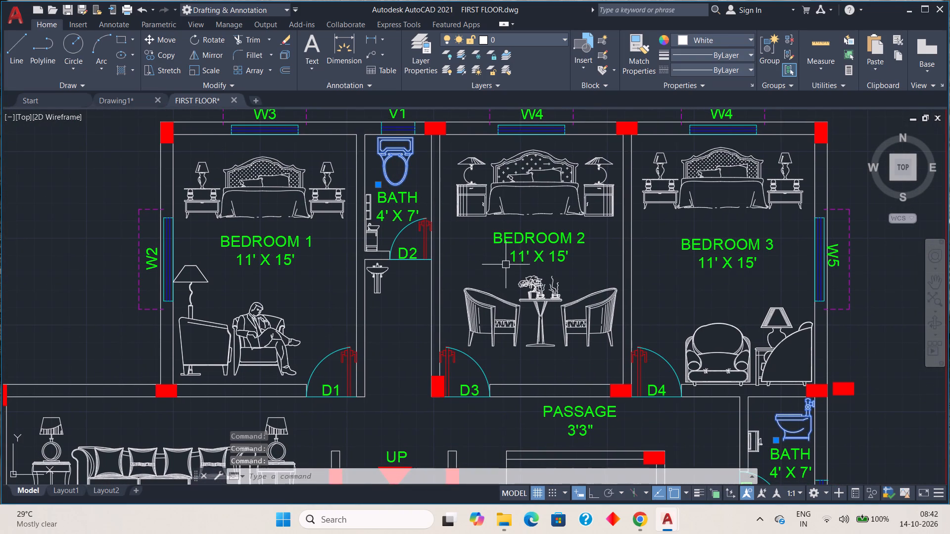
pyautogui.hotkey('ctrl', 'c')
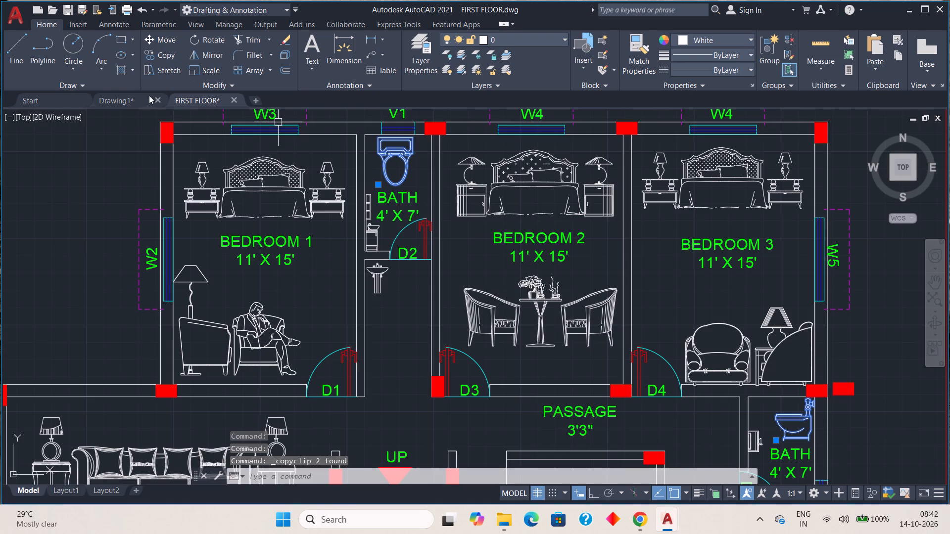
pyautogui.click(124, 94)
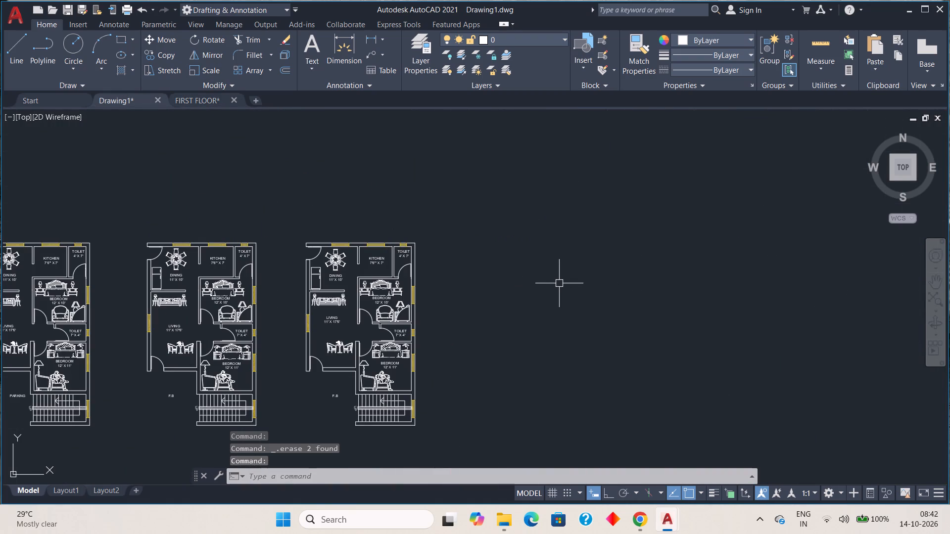
pyautogui.hotkey('ctrl', 'v')
pyautogui.click(559, 283)
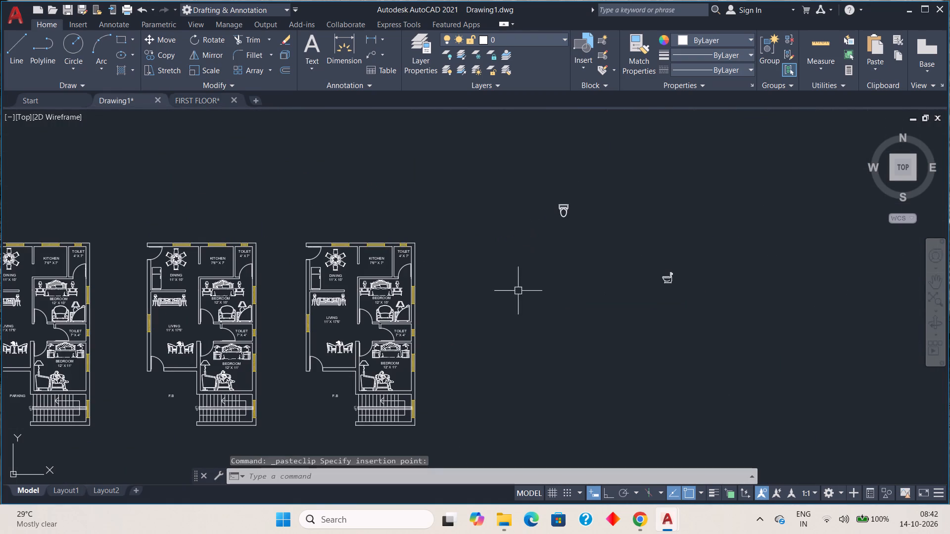
# Move the side-view WC into the rightmost plan's 7' X 4' toilet, with its base on the lower wall beside the window.
pyautogui.scroll(2, 640, 294)
pyautogui.scroll(-1, 637, 294)
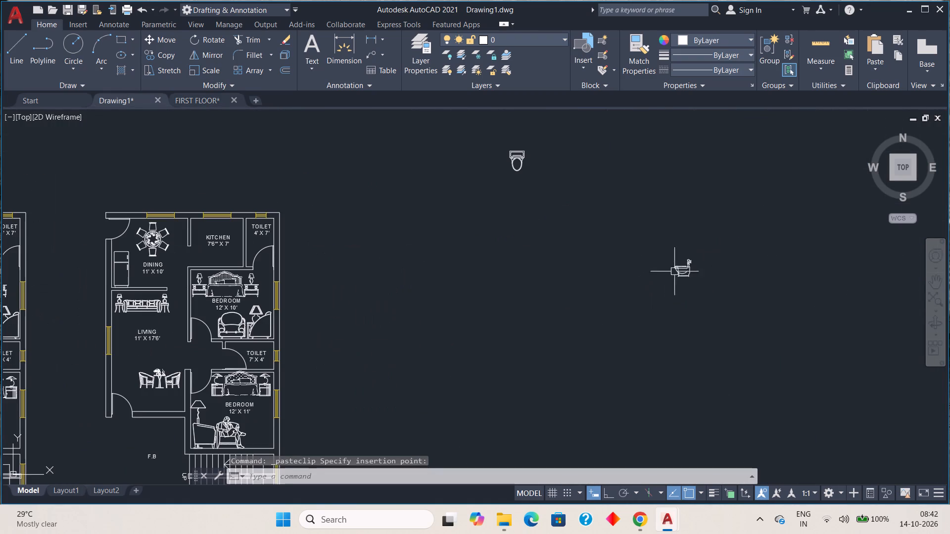
pyautogui.click(684, 268)
pyautogui.click(674, 276)
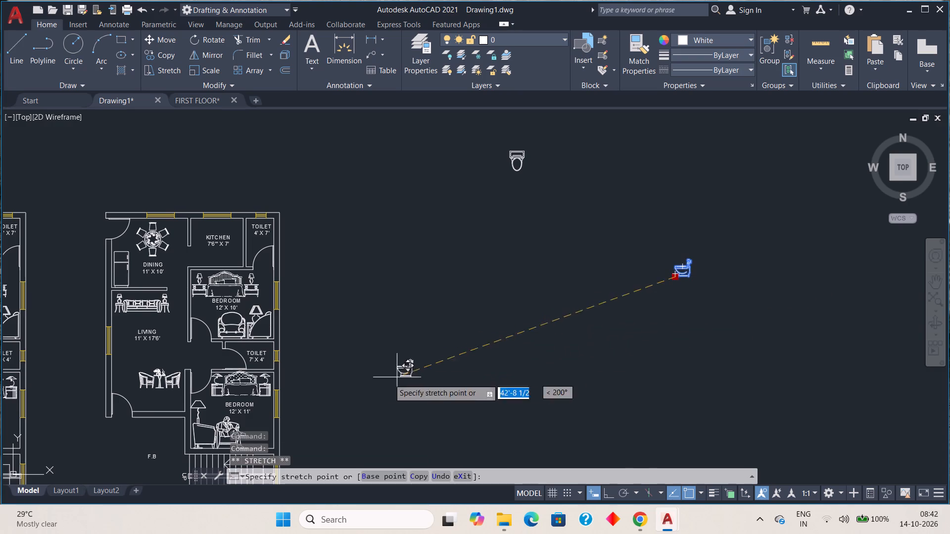
pyautogui.scroll(4, 265, 375)
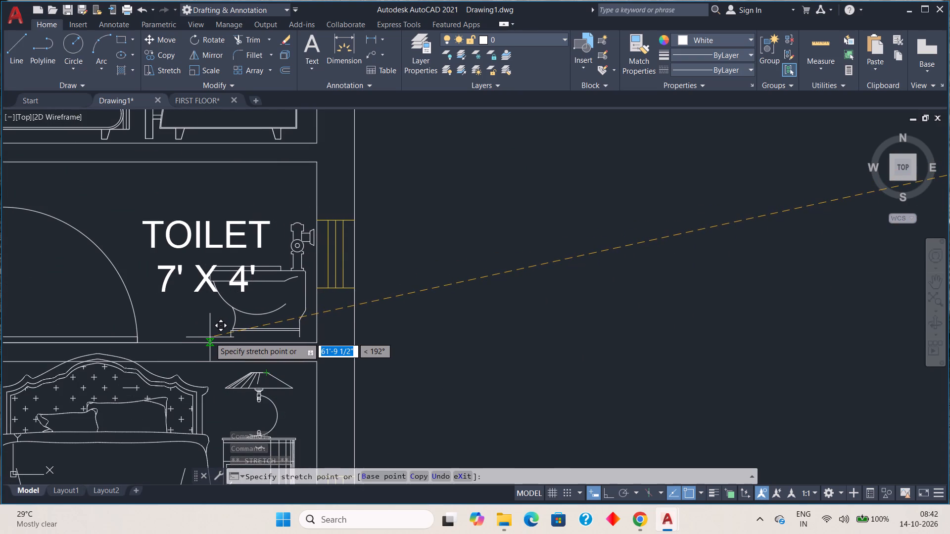
pyautogui.click(210, 337)
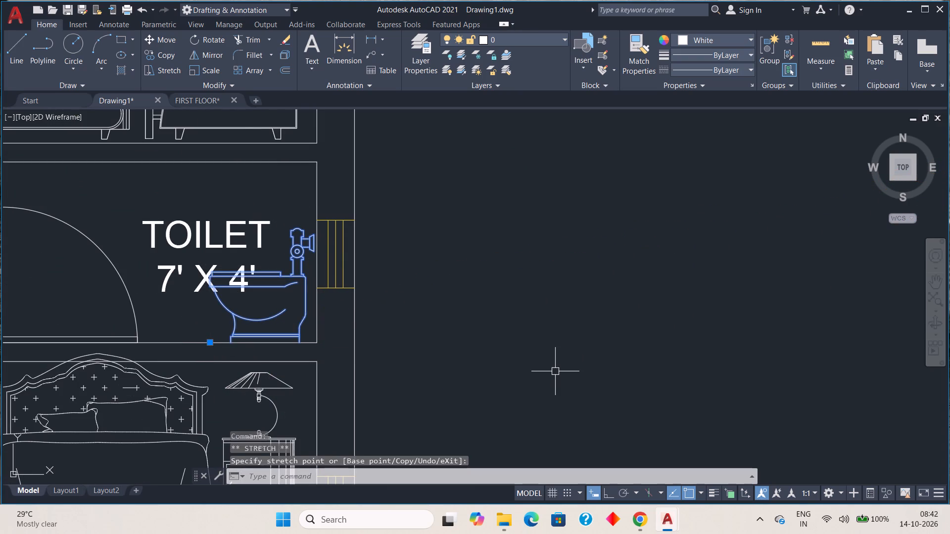
pyautogui.press('Escape')
# Move the TOILET 7' X 4' label in the rightmost plan slightly up and left, away from the WC.
pyautogui.moveTo(394, 328); pyautogui.dragTo(703, 324, button='middle')
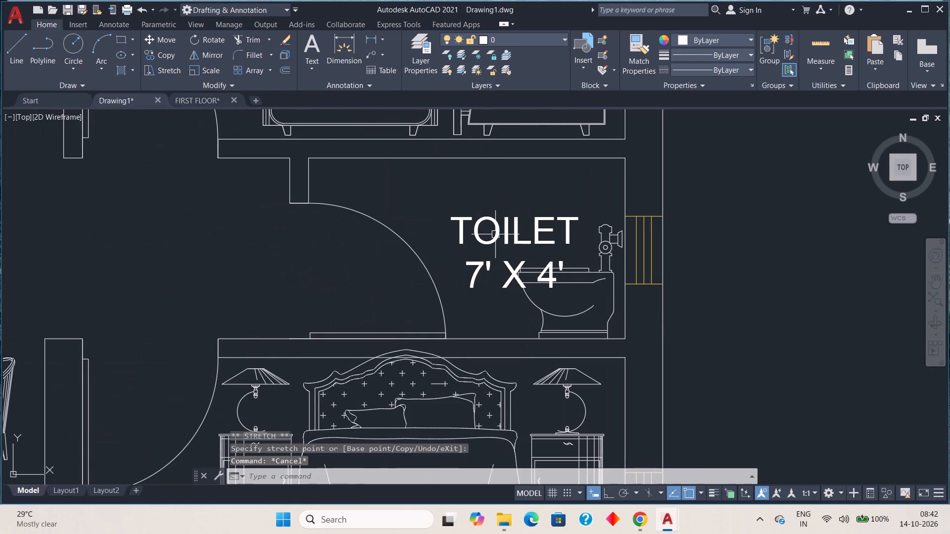
pyautogui.click(501, 229)
pyautogui.click(355, 219)
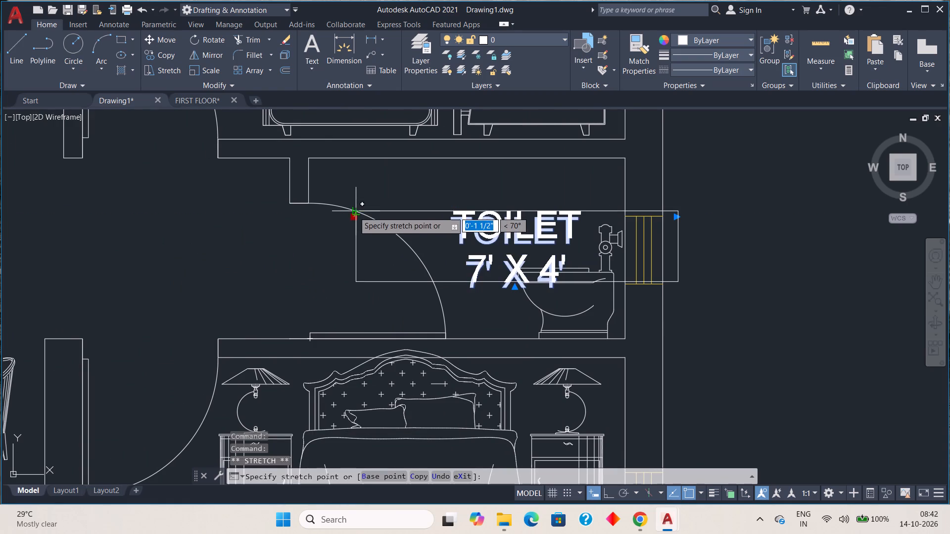
pyautogui.click(337, 199)
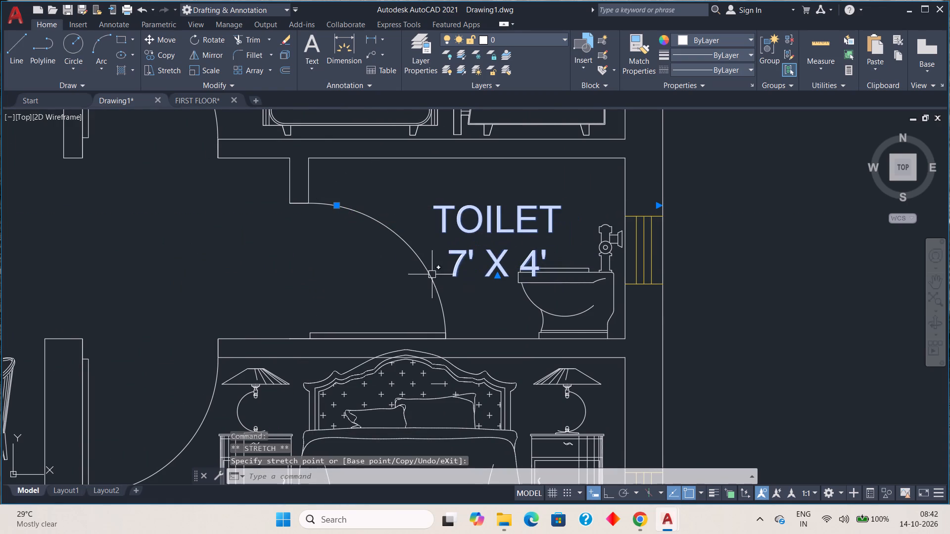
pyautogui.press('Escape')
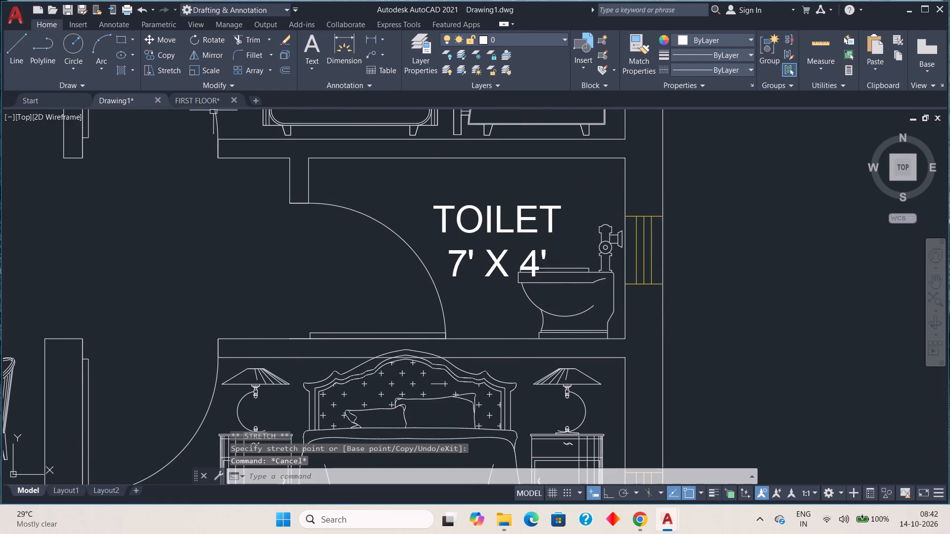
# Copy the small basin unit near door D5 and the vanity unit near D2 from FIRST FLOOR into empty space beside the Drawing1 plans.
pyautogui.click(214, 106)
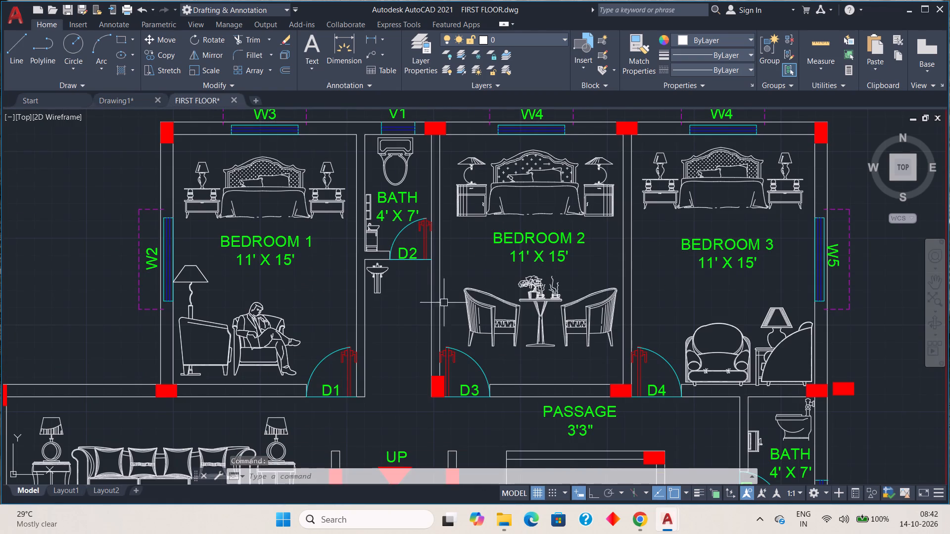
pyautogui.moveTo(589, 321); pyautogui.dragTo(372, 291, button='middle')
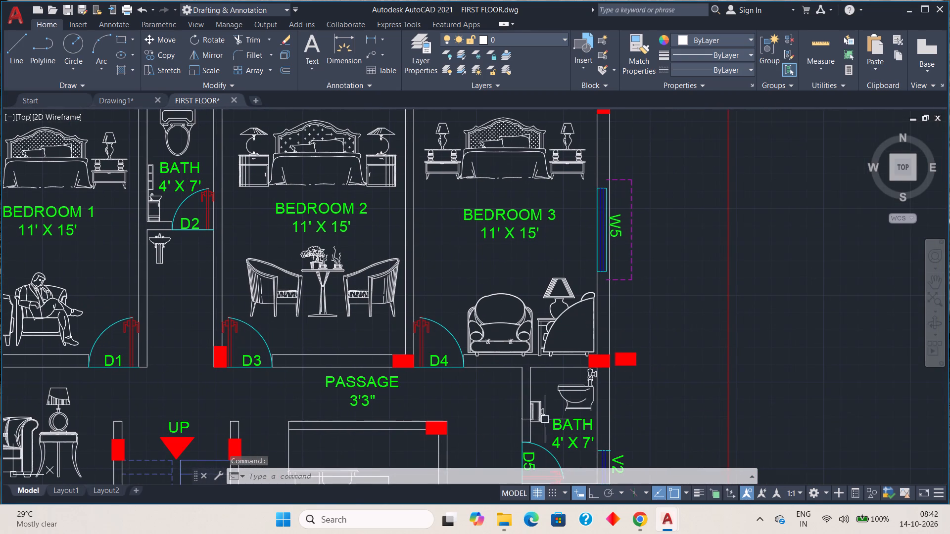
pyautogui.scroll(2, 545, 413)
pyautogui.click(538, 412)
pyautogui.moveTo(246, 252); pyautogui.dragTo(280, 268, button='middle')
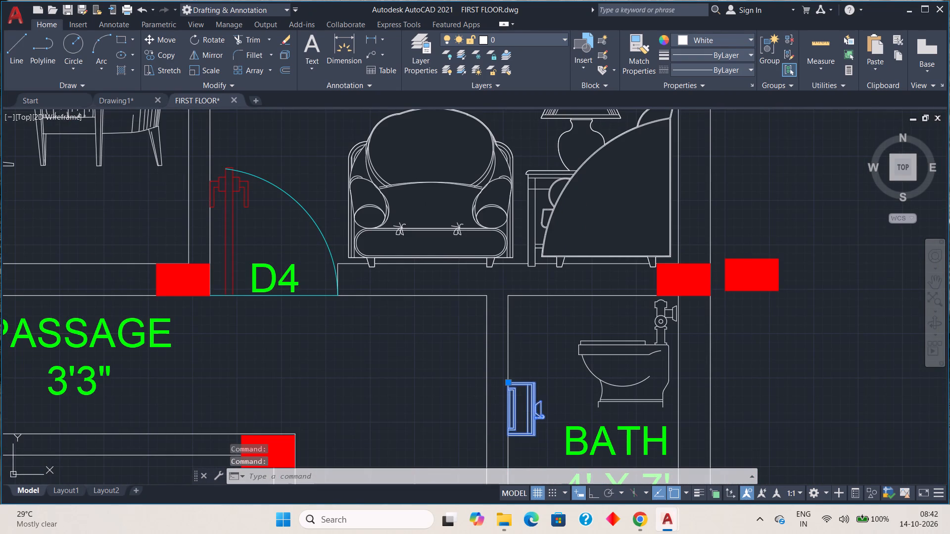
pyautogui.moveTo(280, 268); pyautogui.dragTo(575, 347, button='middle')
pyautogui.scroll(-1, 471, 312)
pyautogui.scroll(-1, 353, 271)
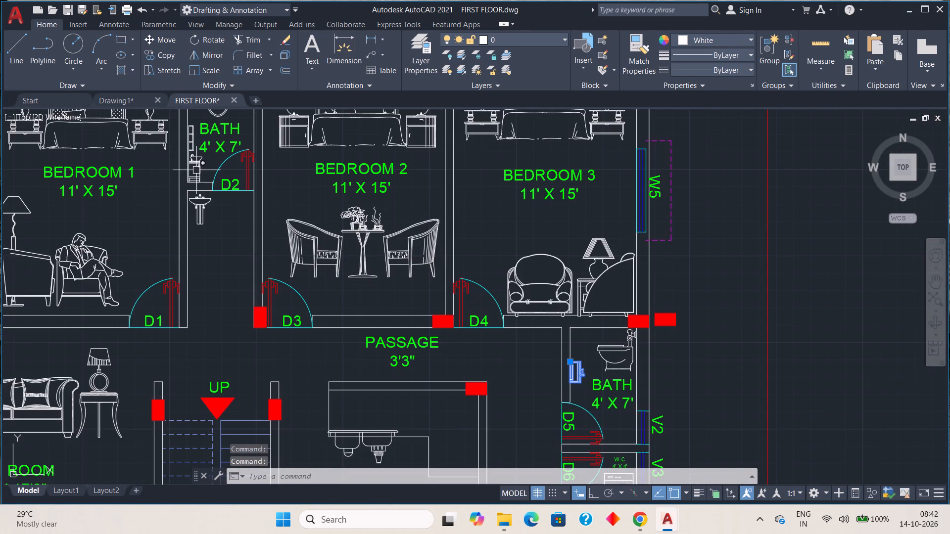
pyautogui.click(196, 170)
pyautogui.hotkey('ctrl', 'c')
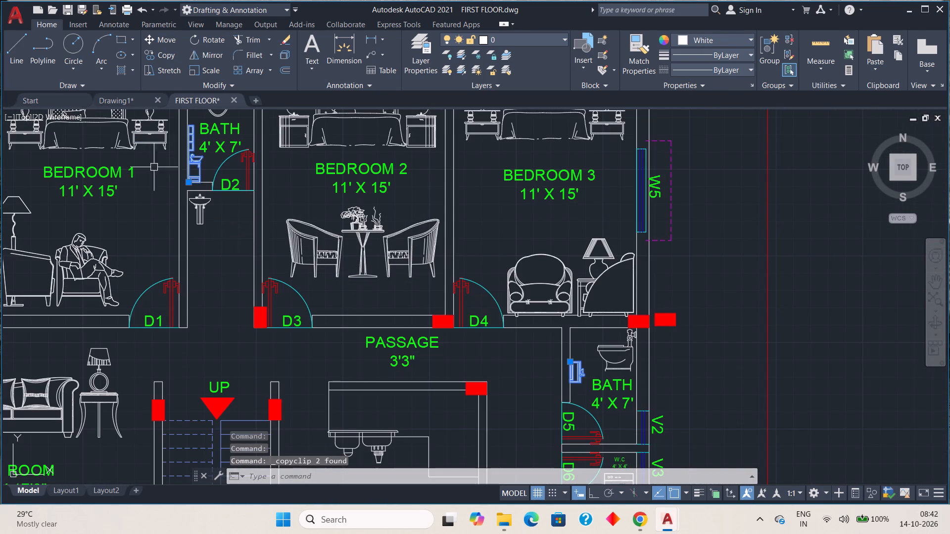
pyautogui.click(110, 98)
pyautogui.moveTo(587, 300); pyautogui.dragTo(224, 277, button='middle')
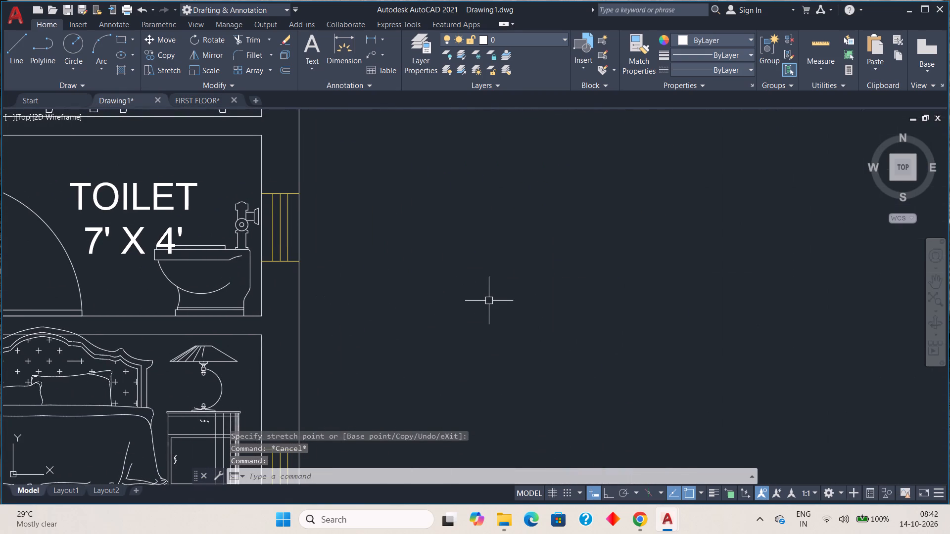
pyautogui.hotkey('ctrl', 'v')
pyautogui.click(494, 296)
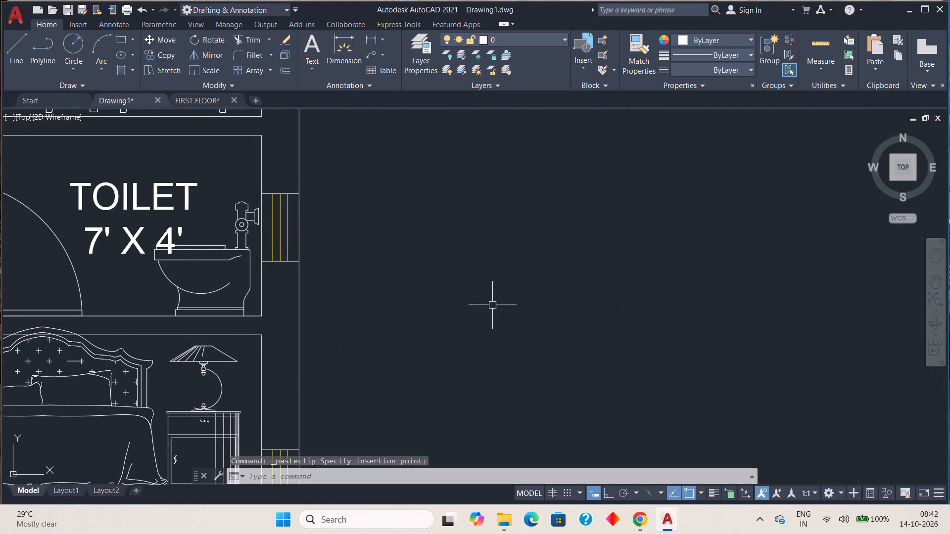
# Rotate the pasted small basin unit 90° counterclockwise about its upper-left corner so its tap points up.
pyautogui.scroll(-2, 501, 317)
pyautogui.scroll(-2, 605, 311)
pyautogui.moveTo(616, 304); pyautogui.dragTo(591, 350, button='middle')
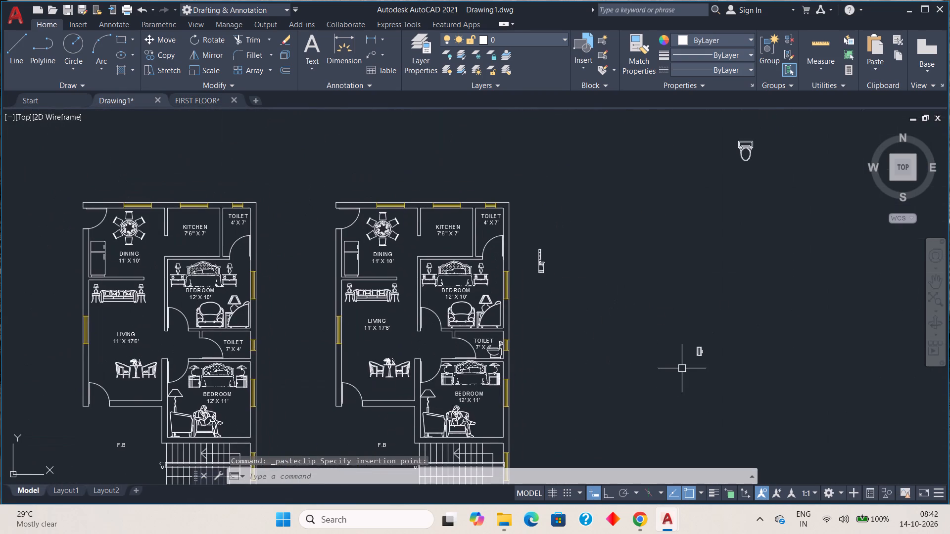
pyautogui.scroll(3, 682, 368)
pyautogui.click(751, 316)
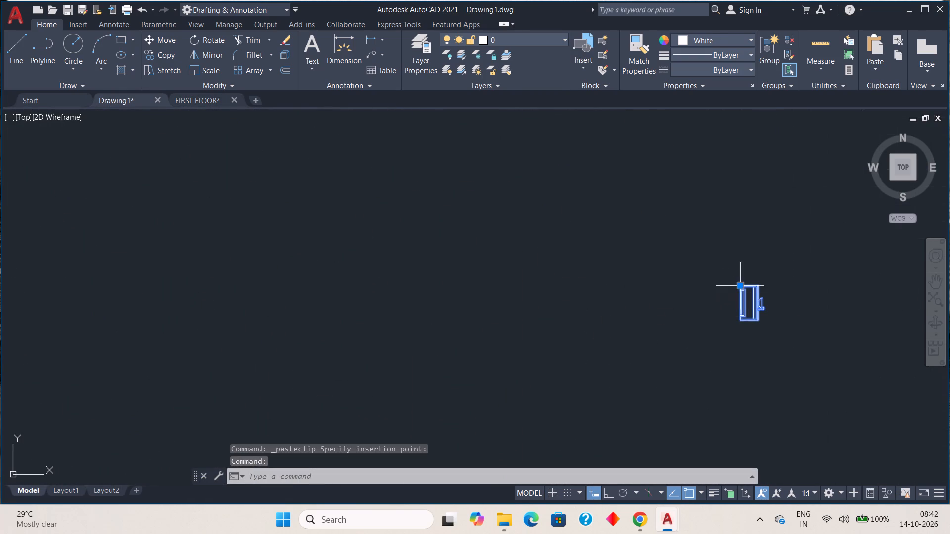
pyautogui.click(205, 40)
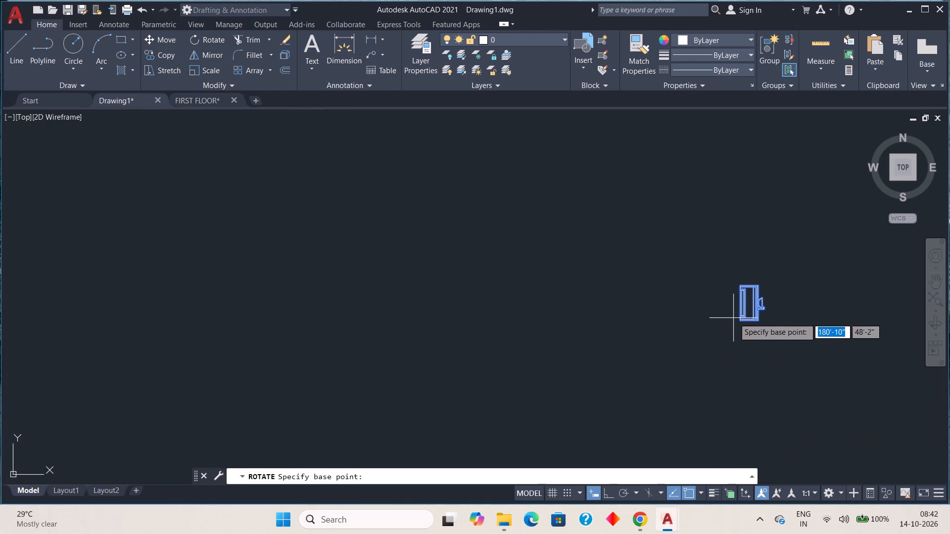
pyautogui.click(739, 284)
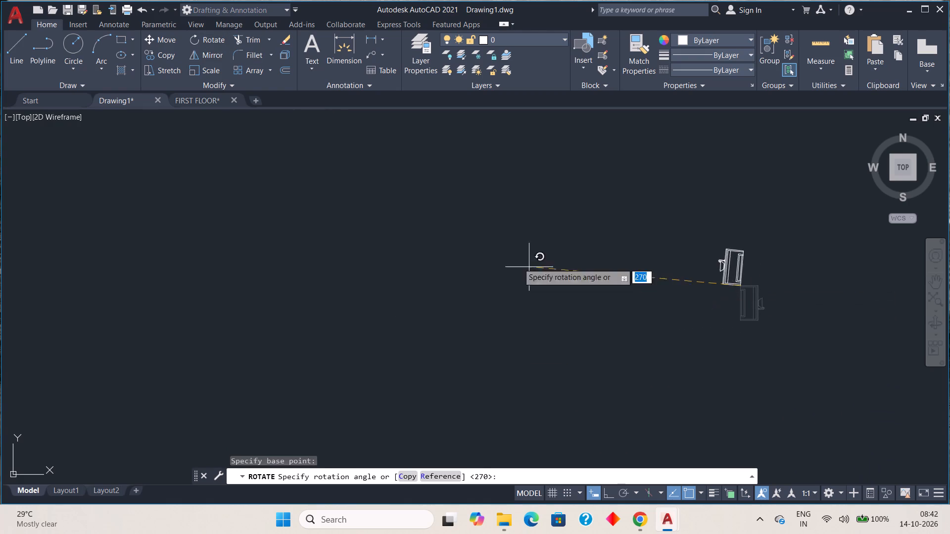
pyautogui.click(739, 192)
# Move the rotated small basin unit into the rightmost plan's 7' X 4' toilet, just above the room label.
pyautogui.click(768, 279)
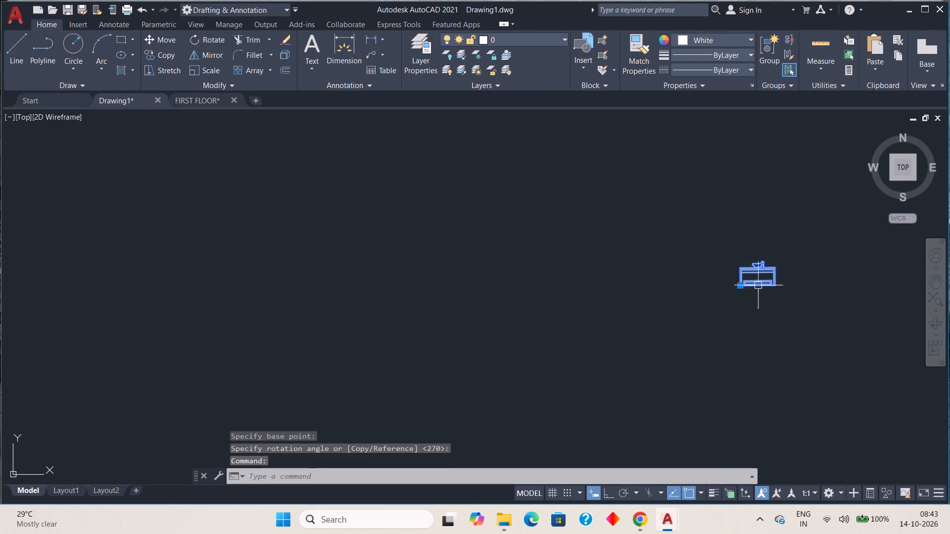
pyautogui.click(740, 285)
pyautogui.scroll(-1, 278, 313)
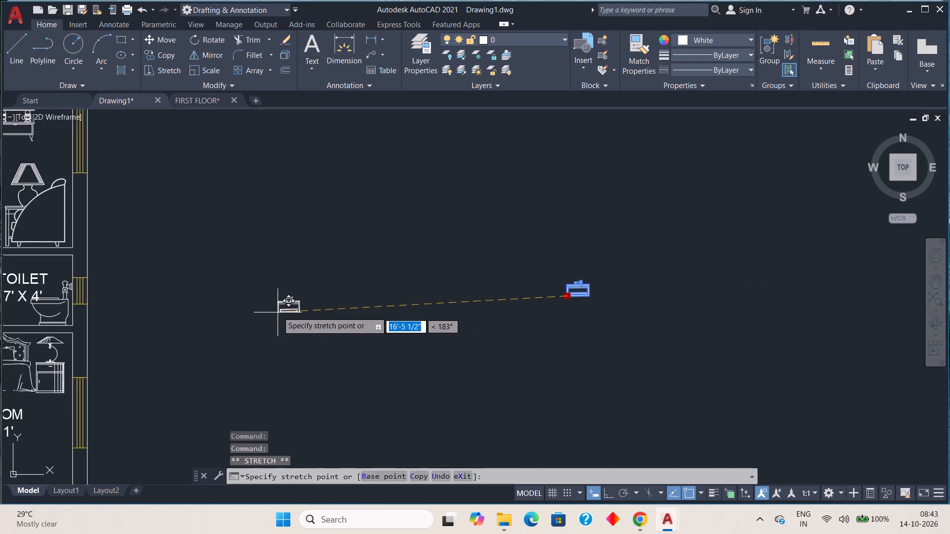
pyautogui.moveTo(269, 291); pyautogui.dragTo(917, 423, button='middle')
pyautogui.moveTo(701, 437); pyautogui.dragTo(664, 301, button='middle')
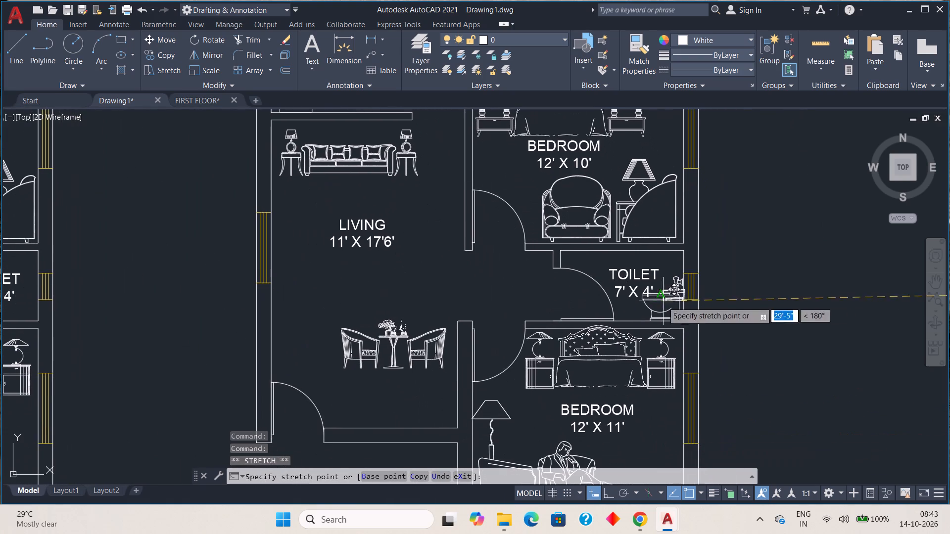
pyautogui.scroll(2, 582, 276)
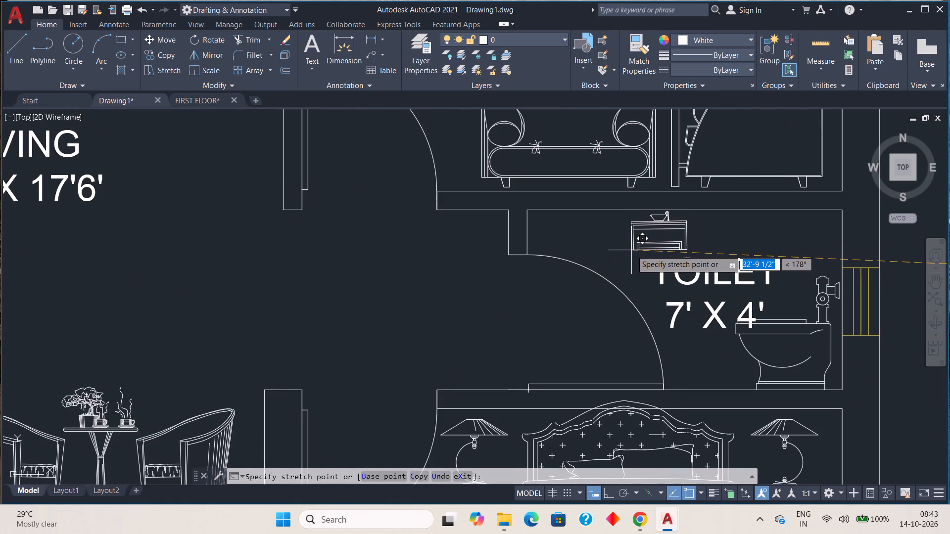
pyautogui.scroll(1, 631, 250)
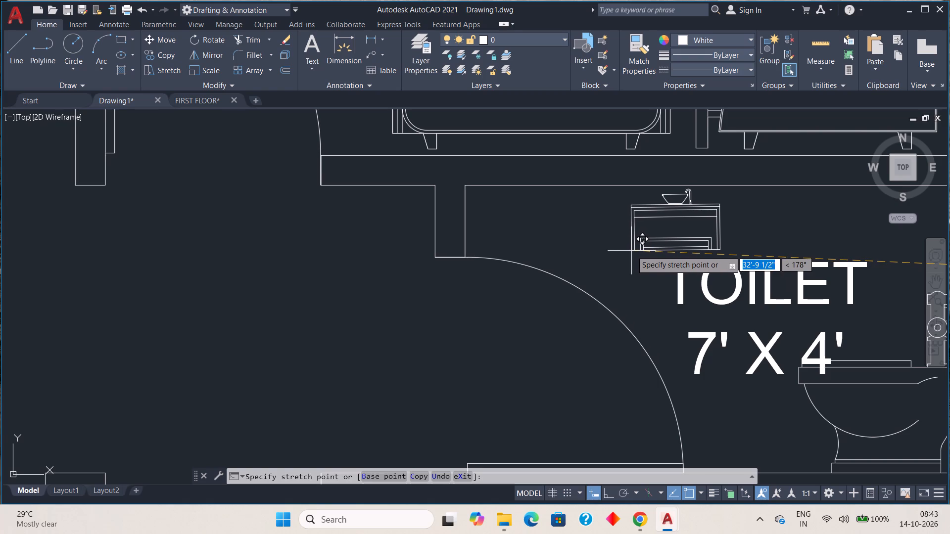
pyautogui.click(635, 250)
pyautogui.press('Escape')
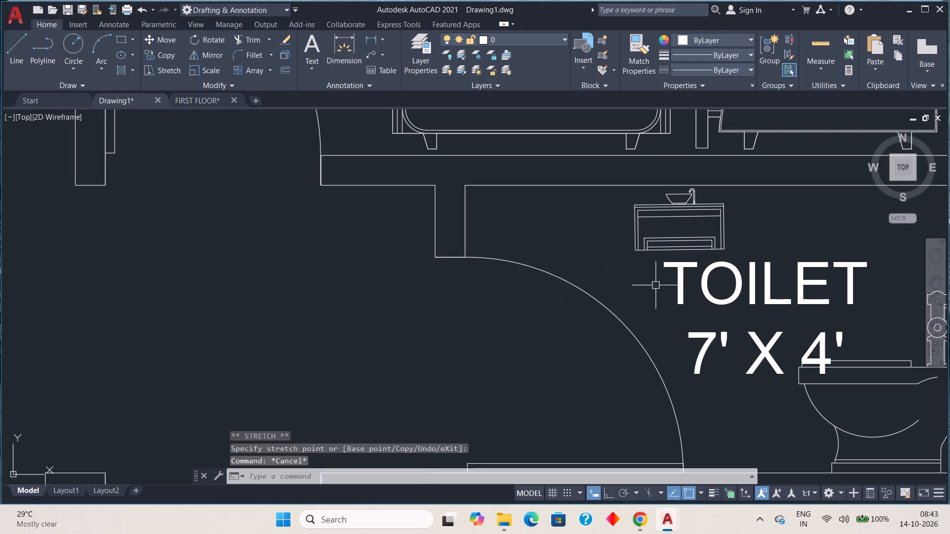
# Scale up the small basin unit about its lower-right corner to nearly twice its size.
pyautogui.click(676, 244)
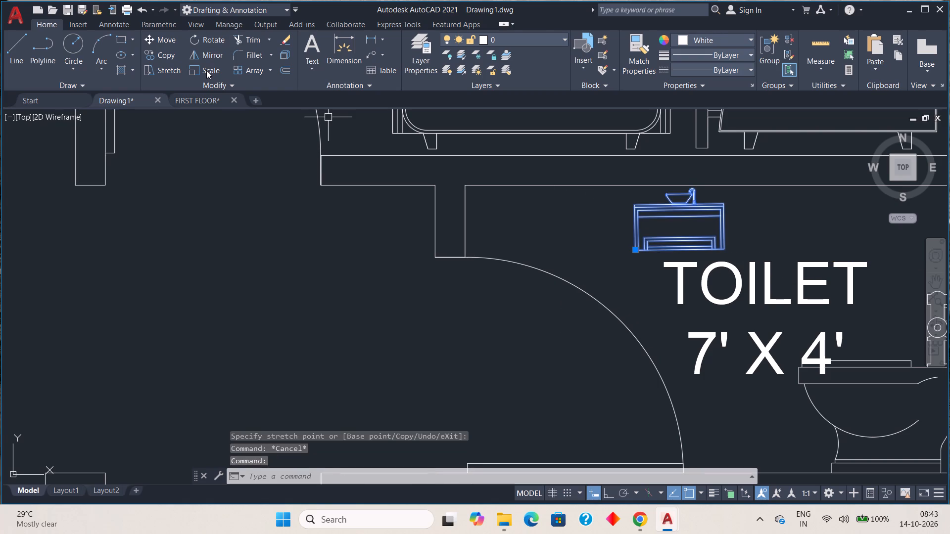
pyautogui.click(206, 70)
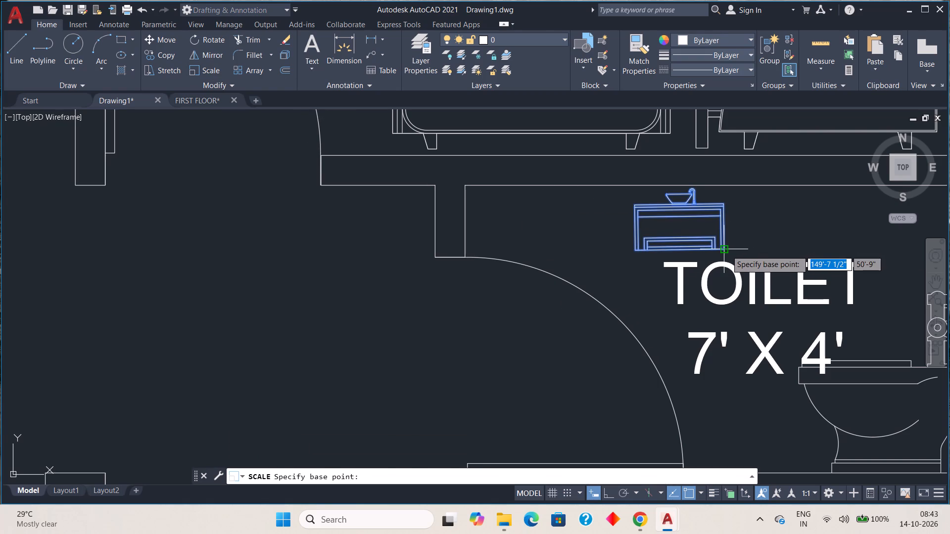
pyautogui.click(726, 250)
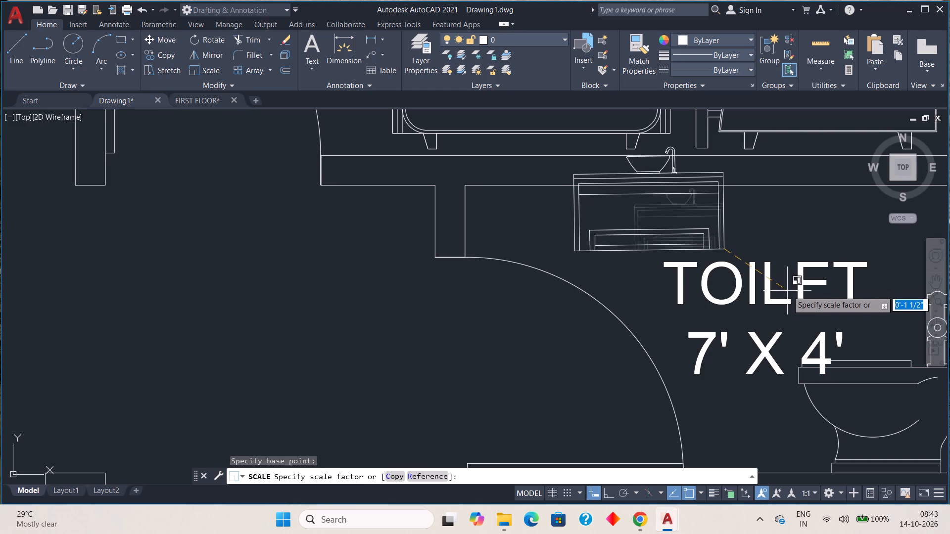
pyautogui.click(792, 294)
pyautogui.press('Escape')
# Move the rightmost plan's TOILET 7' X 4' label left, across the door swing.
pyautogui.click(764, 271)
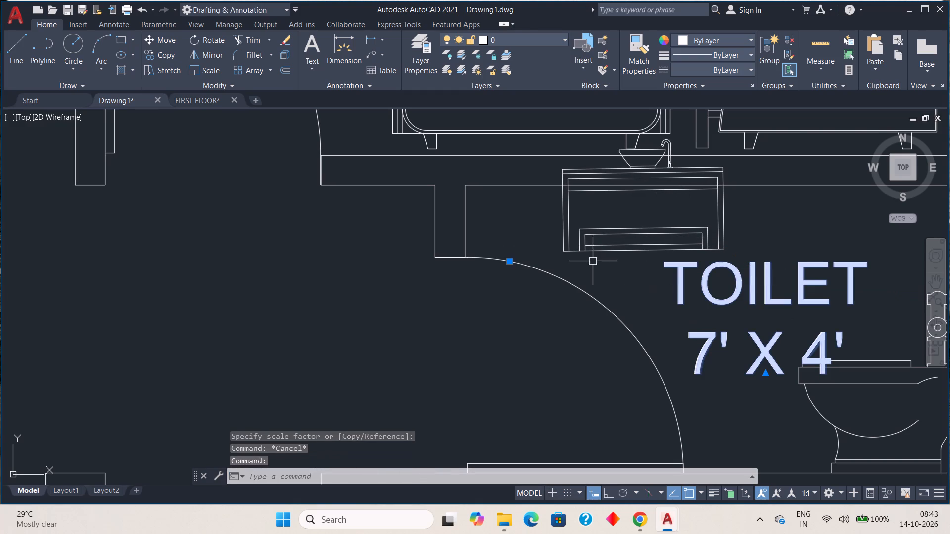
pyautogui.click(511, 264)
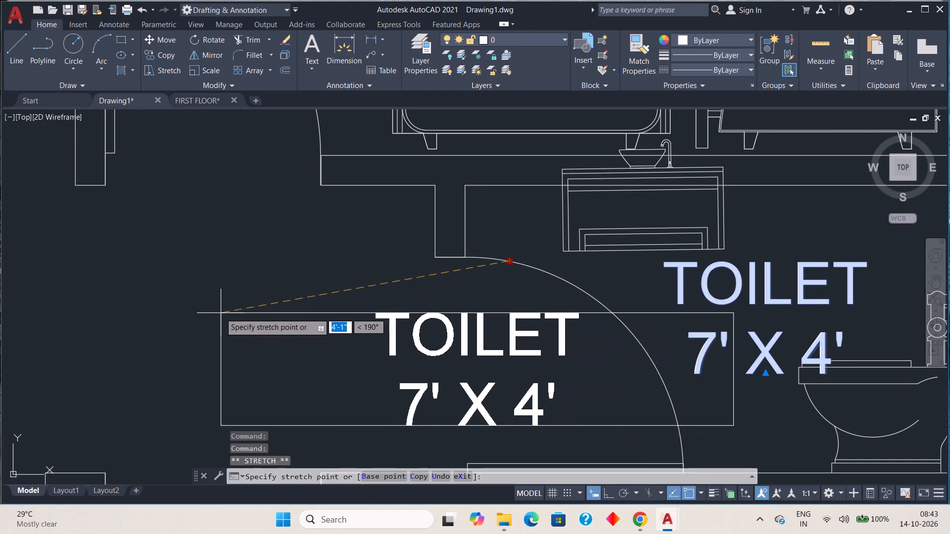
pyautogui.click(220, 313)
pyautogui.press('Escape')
# Move the enlarged basin unit down and right so it sits fully inside the 7' X 4' toilet, below its upper wall.
pyautogui.scroll(-1, 671, 303)
pyautogui.moveTo(708, 311); pyautogui.dragTo(665, 331, button='middle')
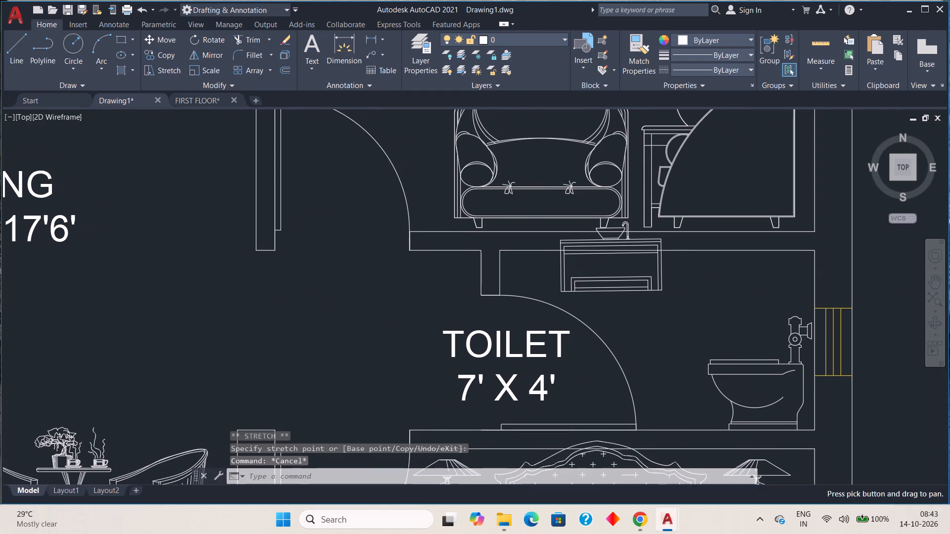
pyautogui.click(664, 284)
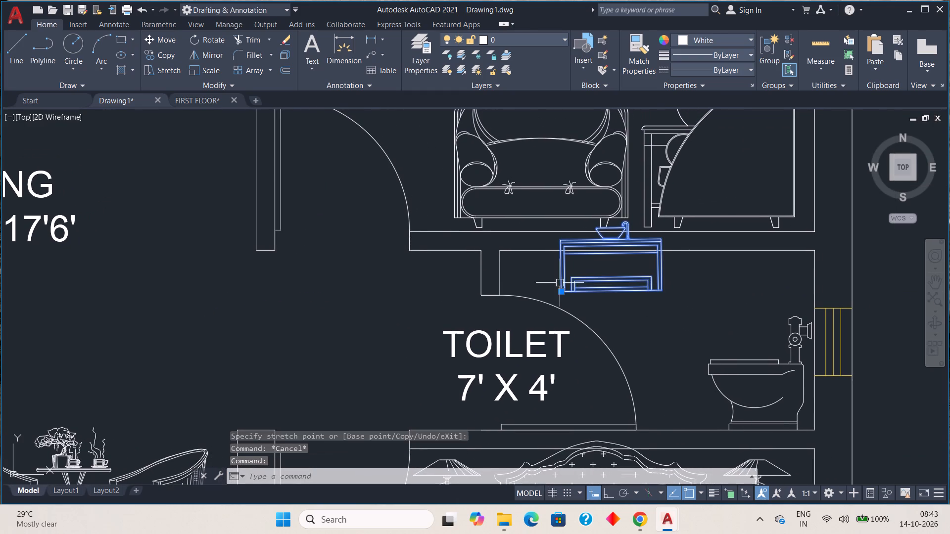
pyautogui.click(560, 291)
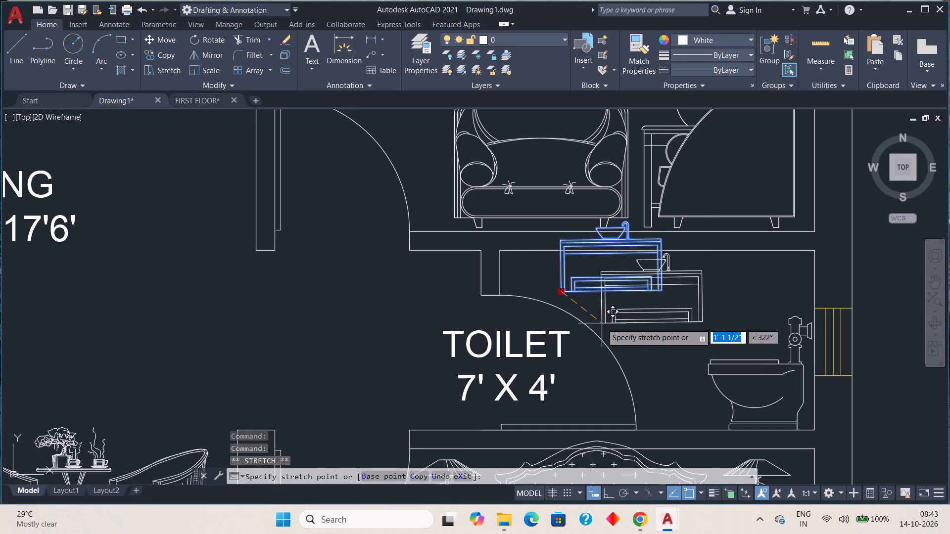
pyautogui.click(602, 323)
pyautogui.press('Escape')
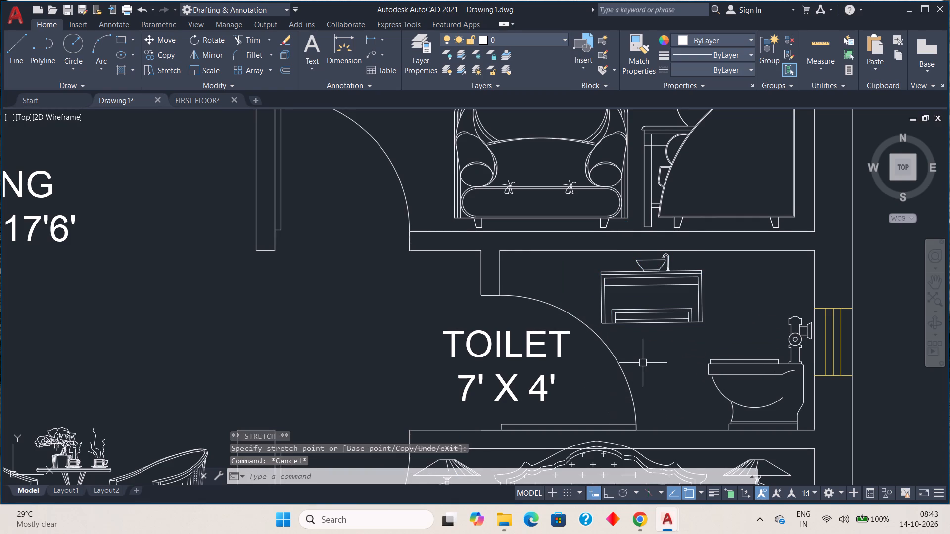
# Move the TOILET 7' X 4' label right, out of the door swing and beneath the basin unit.
pyautogui.moveTo(643, 359); pyautogui.dragTo(646, 336, button='middle')
pyautogui.click(562, 326)
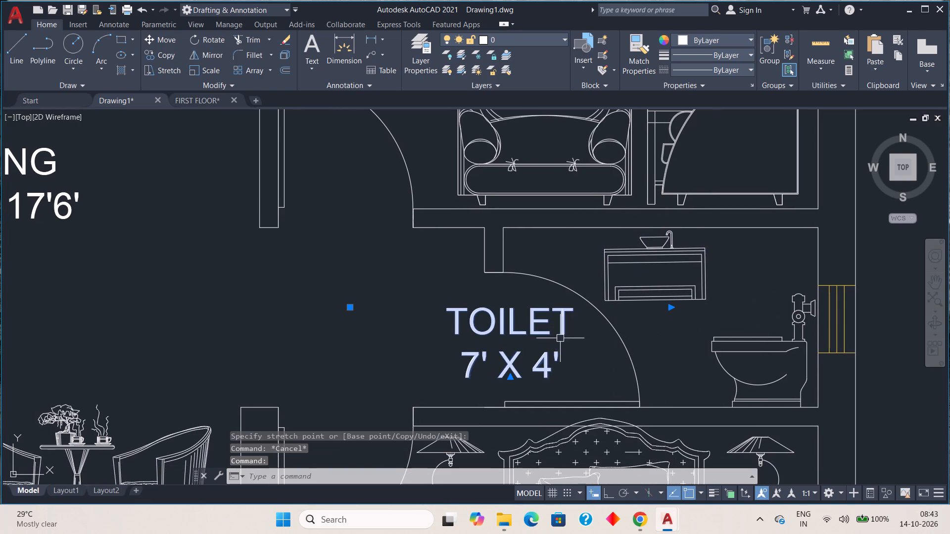
pyautogui.click(351, 306)
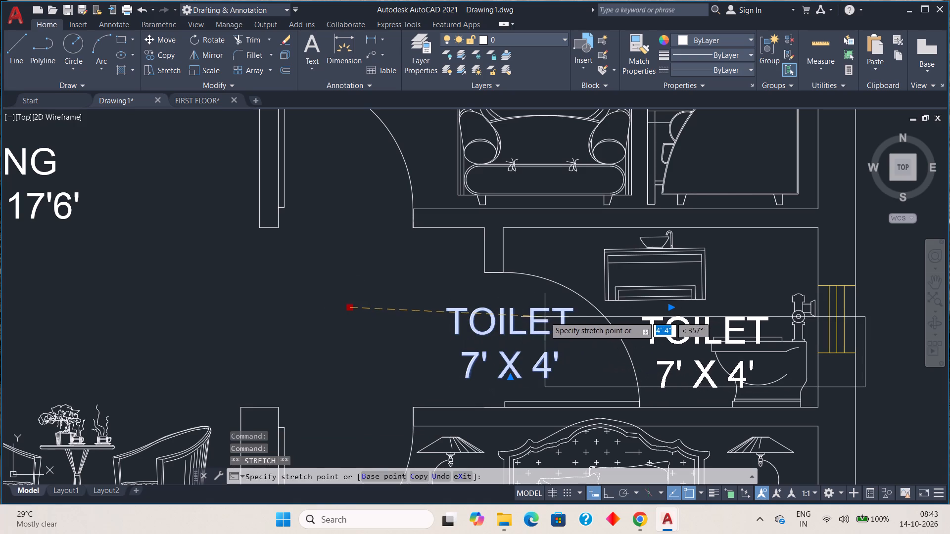
pyautogui.click(533, 313)
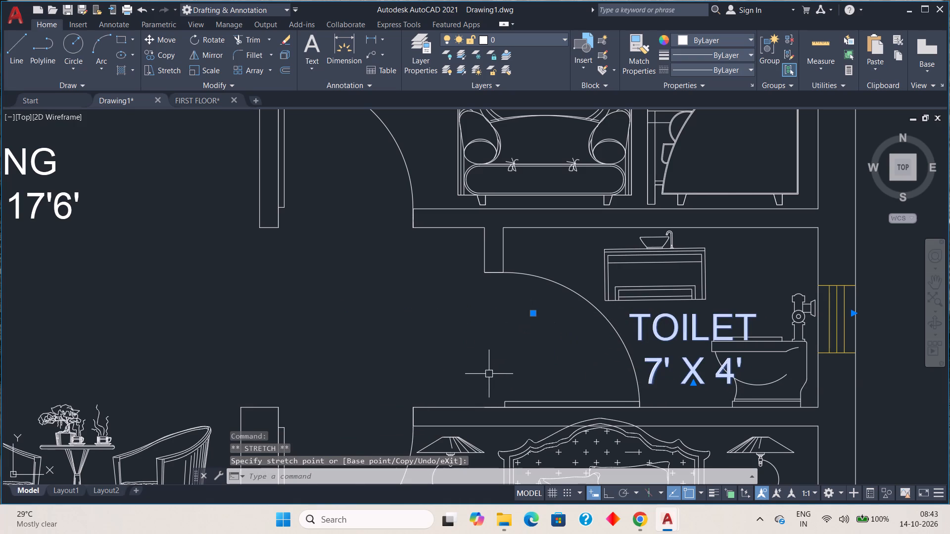
pyautogui.press('Escape')
# Copy the side-view WC and basin unit into the middle plan's 7' X 4' toilet, using the WC's wall fitting as base point.
pyautogui.scroll(-1, 536, 367)
pyautogui.moveTo(581, 366); pyautogui.dragTo(584, 332, button='middle')
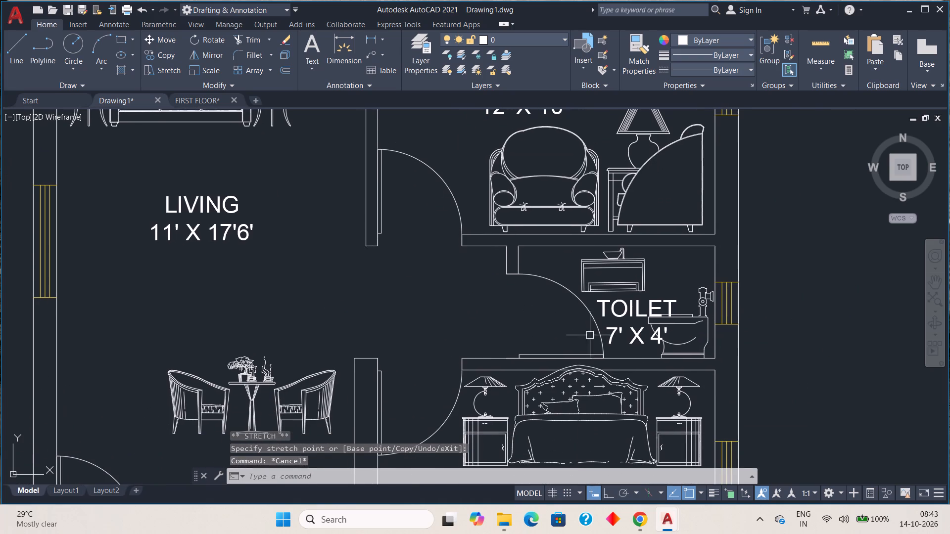
pyautogui.click(689, 316)
pyautogui.click(624, 261)
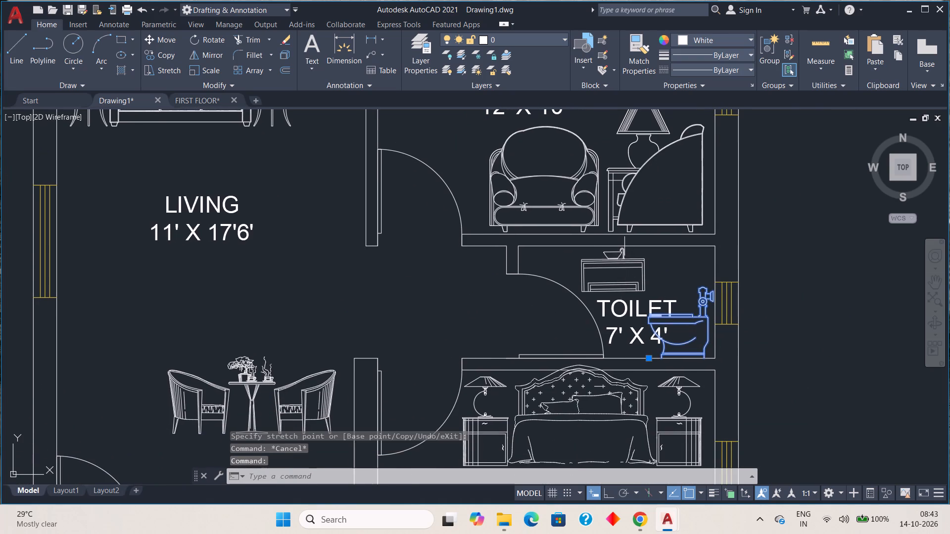
pyautogui.click(159, 50)
pyautogui.scroll(2, 734, 300)
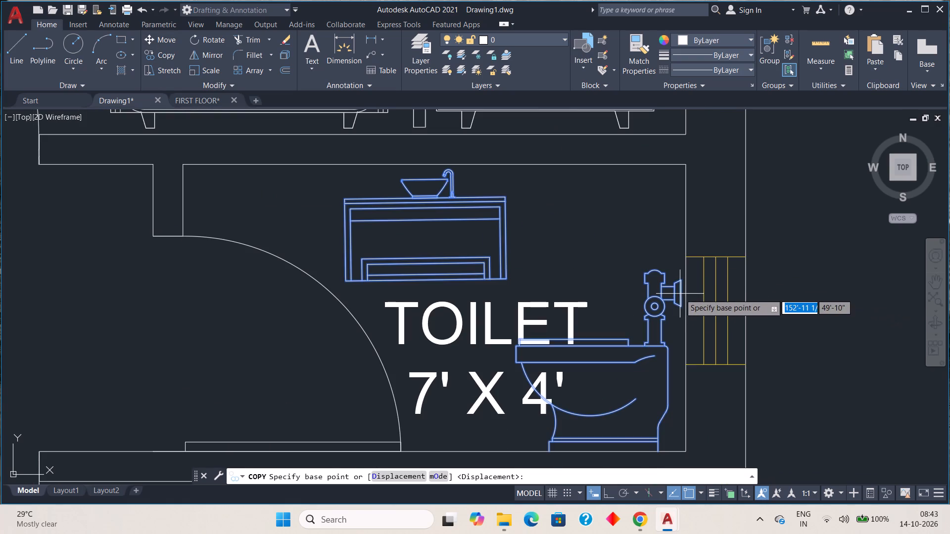
pyautogui.click(679, 291)
pyautogui.scroll(-1, 296, 326)
pyautogui.moveTo(344, 330); pyautogui.dragTo(949, 389, button='middle')
pyautogui.moveTo(495, 347); pyautogui.dragTo(949, 340, button='middle')
pyautogui.scroll(-1, 923, 342)
pyautogui.moveTo(545, 344); pyautogui.dragTo(726, 320, button='middle')
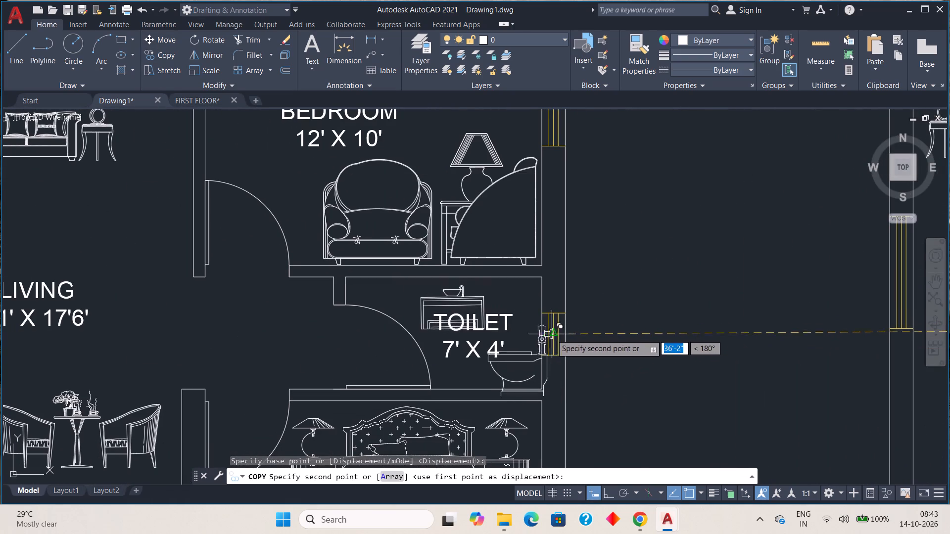
pyautogui.scroll(2, 541, 326)
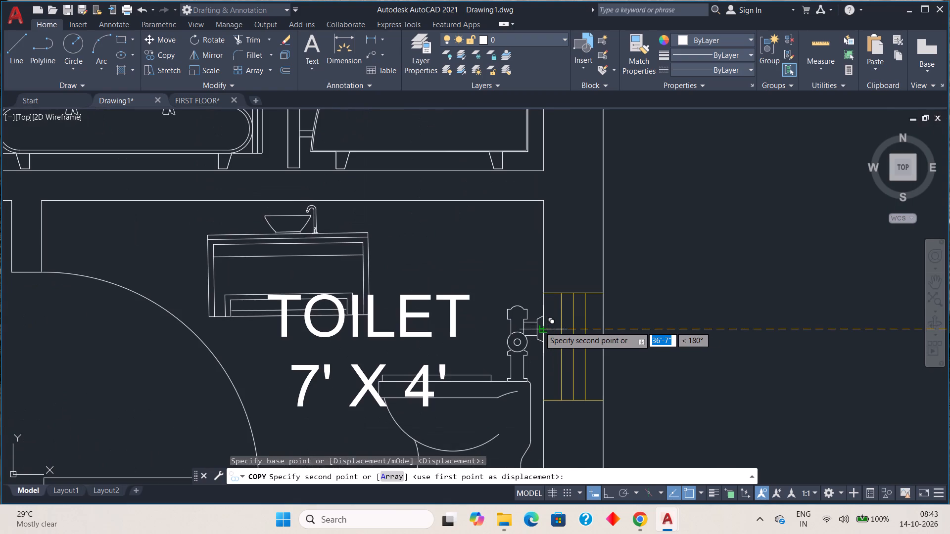
pyautogui.click(538, 326)
# Place another copy of the WC and basin unit in the leftmost plan's 7' X 4' toilet, against the window wall.
pyautogui.scroll(-2, 520, 324)
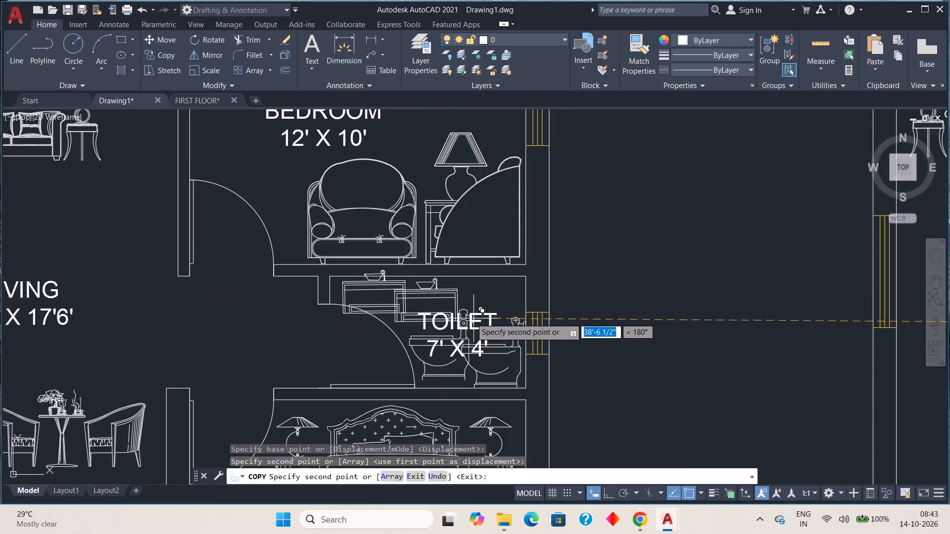
pyautogui.moveTo(473, 318); pyautogui.dragTo(800, 324, button='middle')
pyautogui.moveTo(536, 330); pyautogui.dragTo(949, 338, button='middle')
pyautogui.moveTo(527, 319); pyautogui.dragTo(875, 331, button='middle')
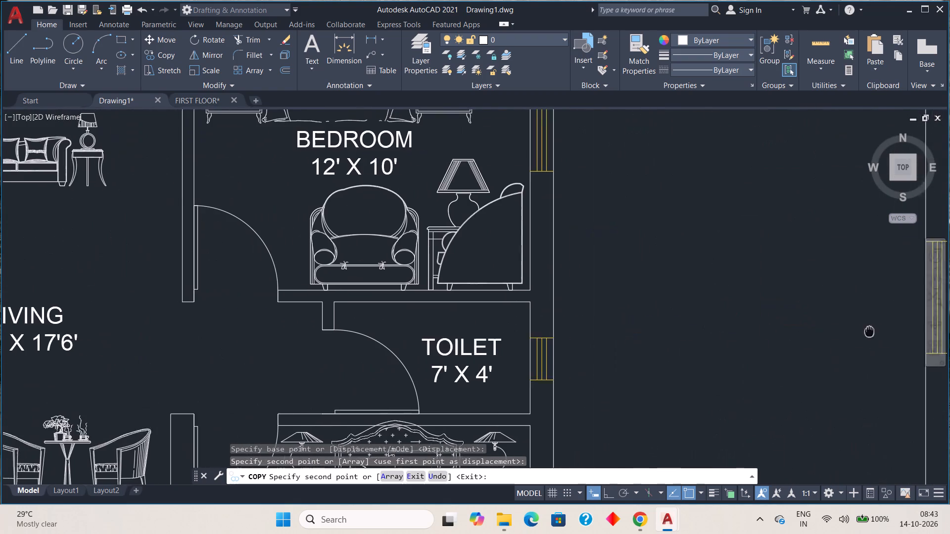
pyautogui.moveTo(875, 331); pyautogui.dragTo(877, 330, button='middle')
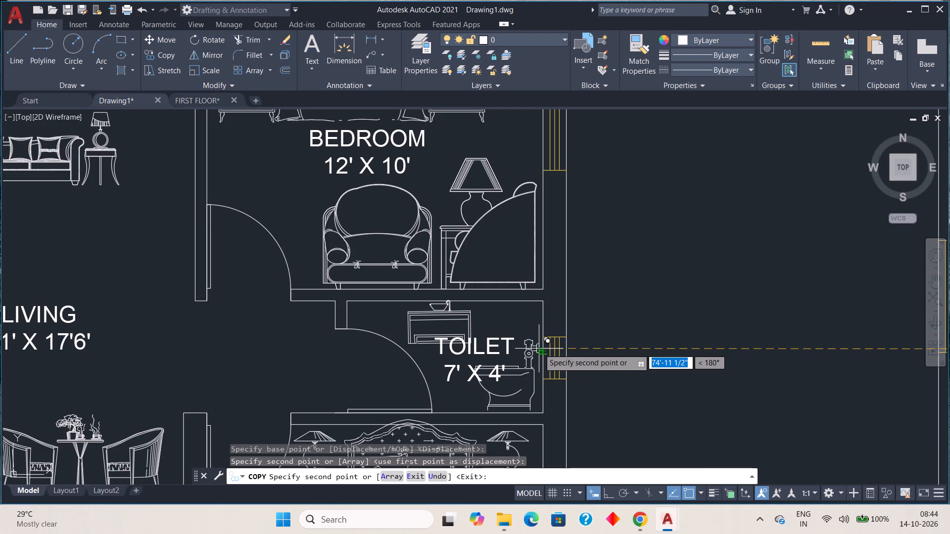
pyautogui.click(539, 350)
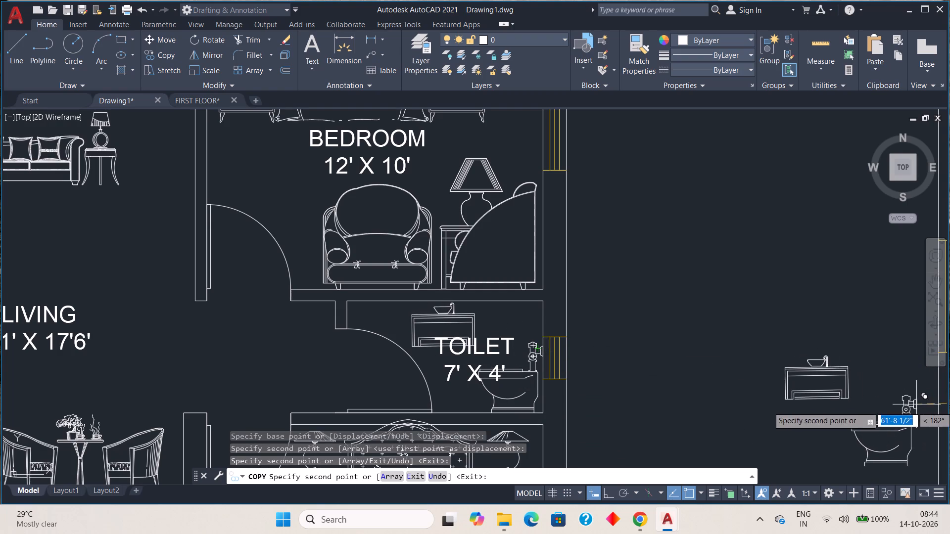
pyautogui.press('Escape')
# Move the top-view WC into the rightmost plan's 4' X 7' toilet, with its tank against the upper wall below the window.
pyautogui.scroll(-1, 862, 401)
pyautogui.scroll(-1, 754, 385)
pyautogui.moveTo(744, 363); pyautogui.dragTo(338, 364, button='middle')
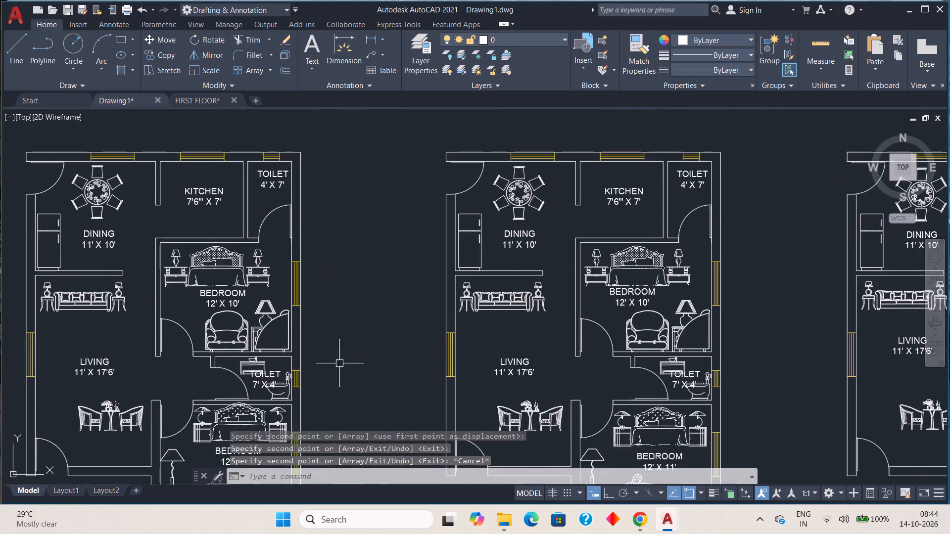
pyautogui.scroll(-1, 629, 342)
pyautogui.moveTo(629, 340); pyautogui.dragTo(273, 331, button='middle')
pyautogui.moveTo(619, 326); pyautogui.dragTo(313, 362, button='middle')
pyautogui.moveTo(464, 283); pyautogui.dragTo(487, 382, button='middle')
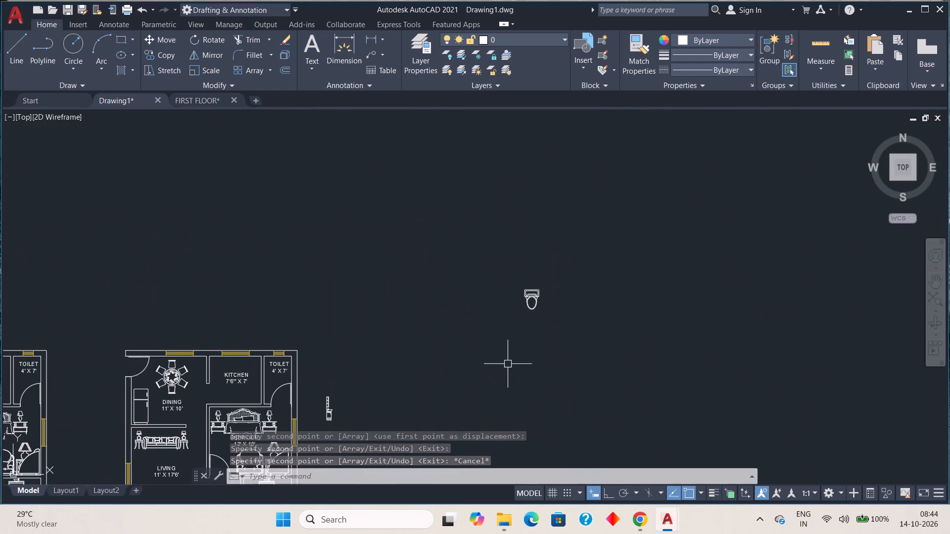
pyautogui.click(535, 292)
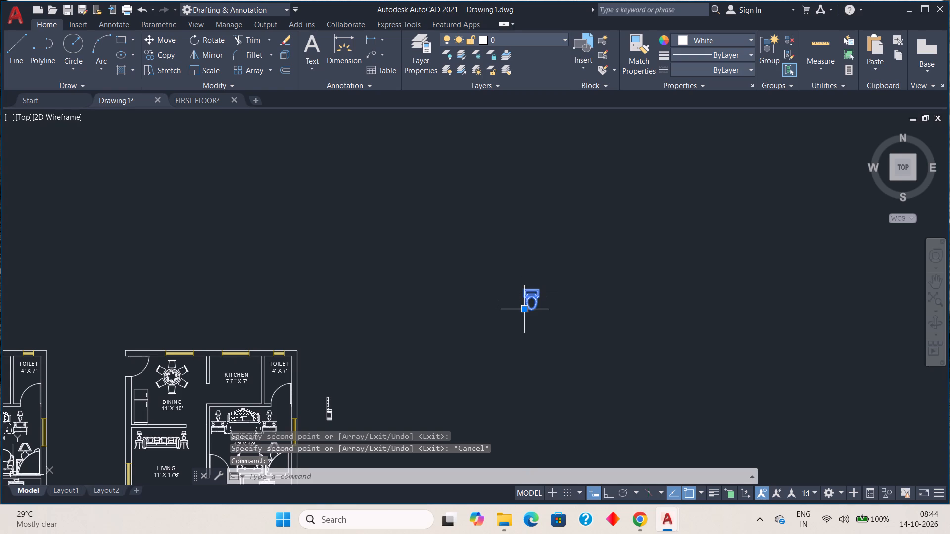
pyautogui.click(524, 309)
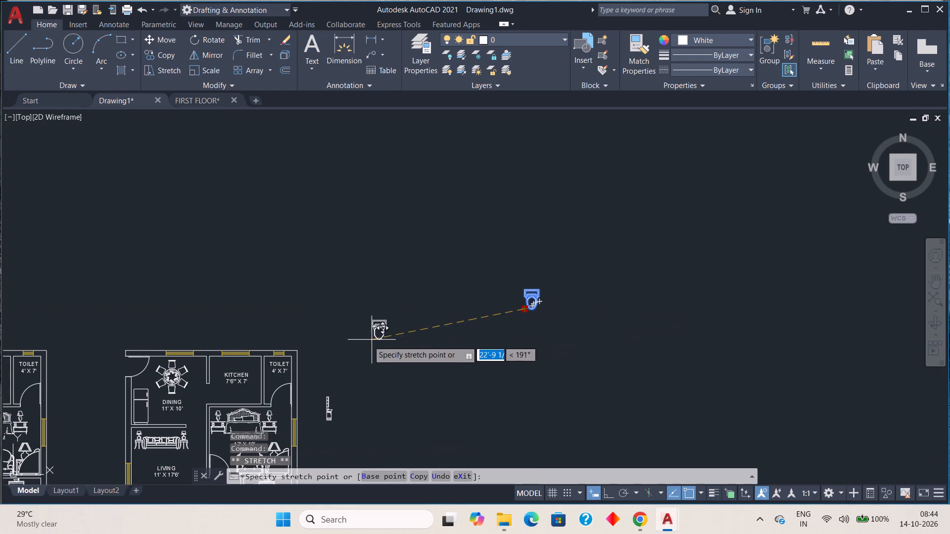
pyautogui.scroll(3, 253, 382)
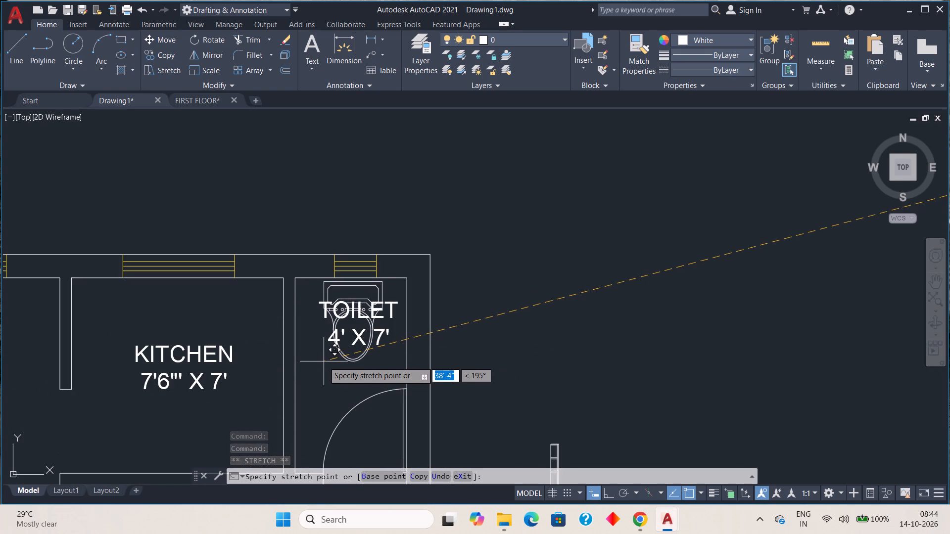
pyautogui.click(324, 361)
pyautogui.press('Escape')
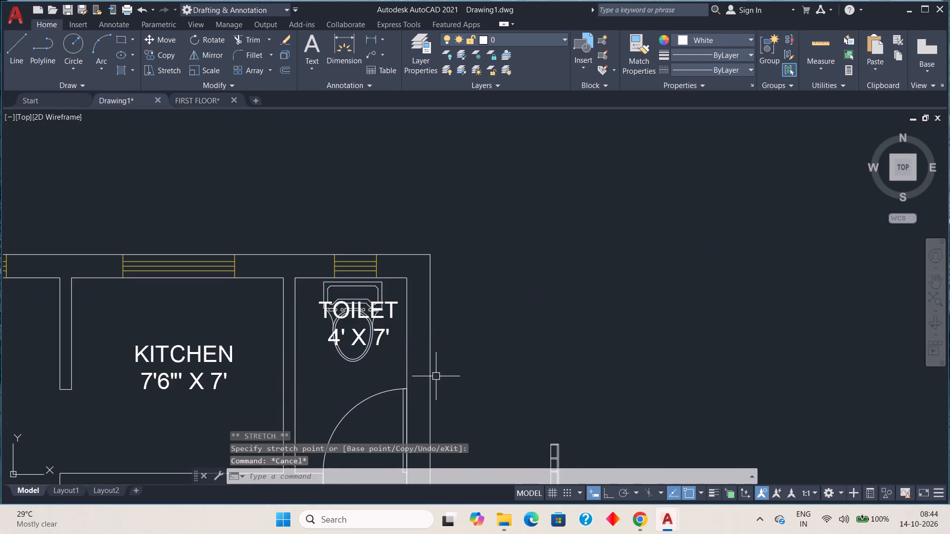
# Move the basin unit into the rightmost plan's 4' X 7' toilet, in the lower corner against the kitchen wall beside the door.
pyautogui.scroll(-1, 439, 376)
pyautogui.moveTo(440, 359); pyautogui.dragTo(457, 206, button='middle')
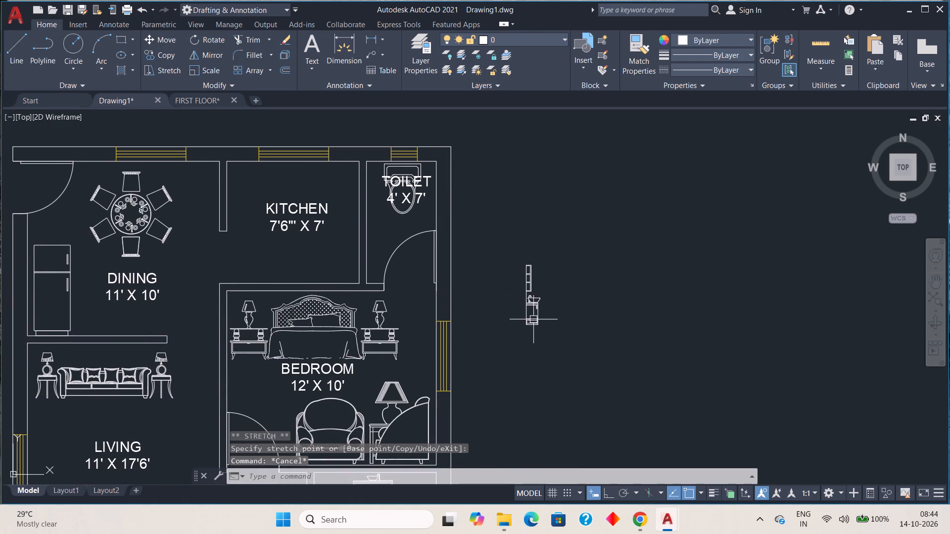
pyautogui.click(533, 319)
pyautogui.click(526, 325)
pyautogui.scroll(2, 372, 288)
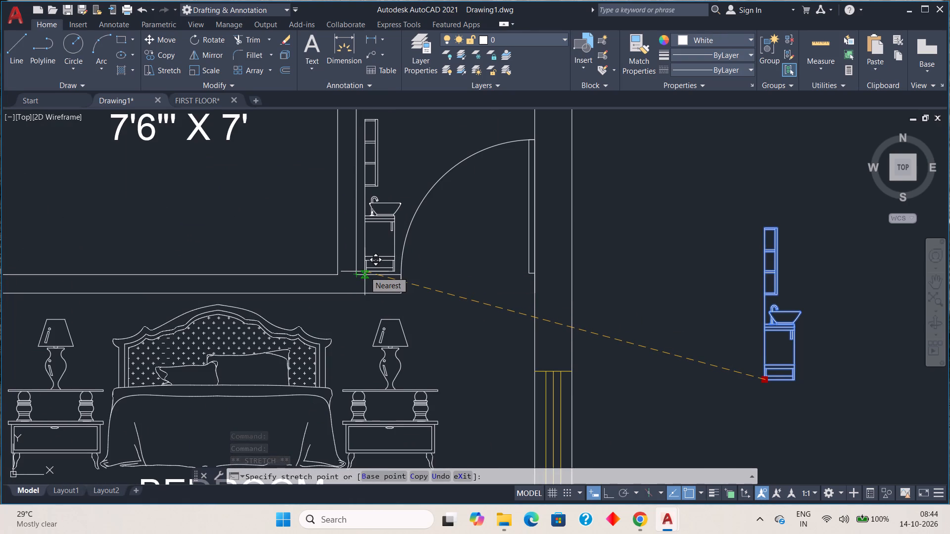
pyautogui.click(365, 271)
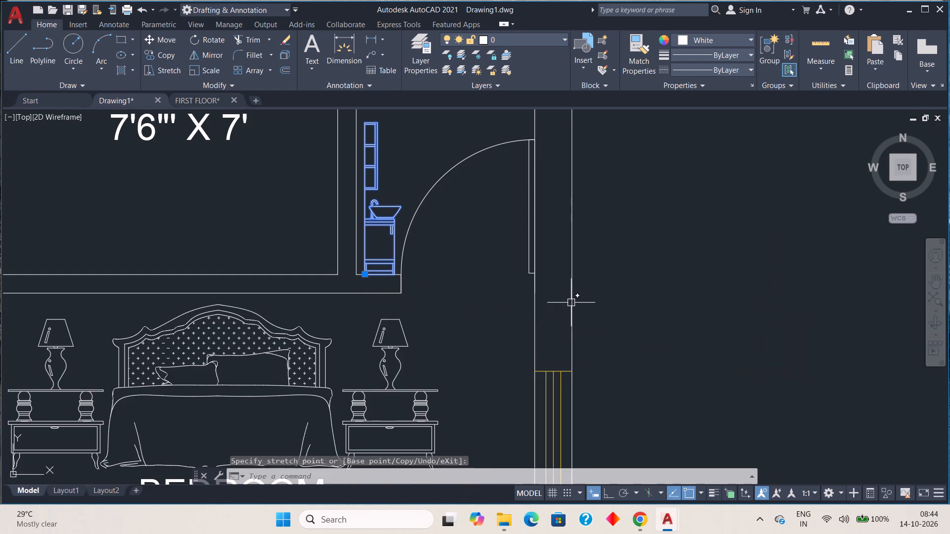
pyautogui.press('Escape')
# Move the rightmost plan's TOILET 4' X 7' label straight down, clear of the WC.
pyautogui.scroll(-1, 572, 297)
pyautogui.moveTo(577, 242); pyautogui.dragTo(556, 317, button='middle')
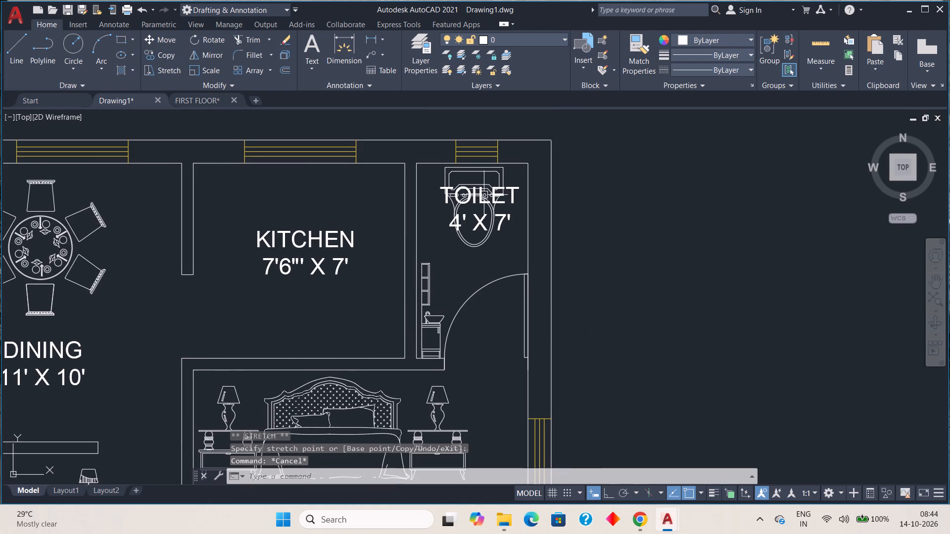
pyautogui.click(484, 195)
pyautogui.click(445, 247)
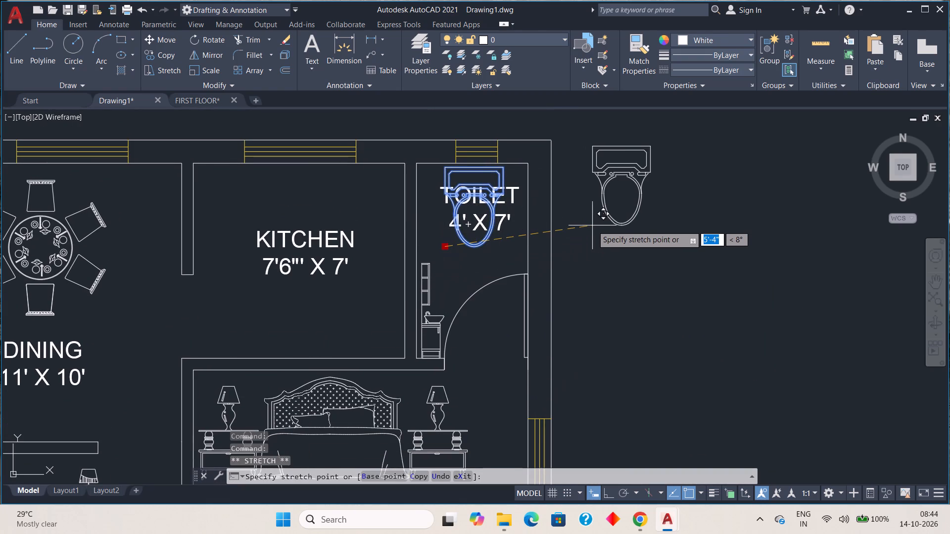
pyautogui.press('Escape')
pyautogui.click(512, 193)
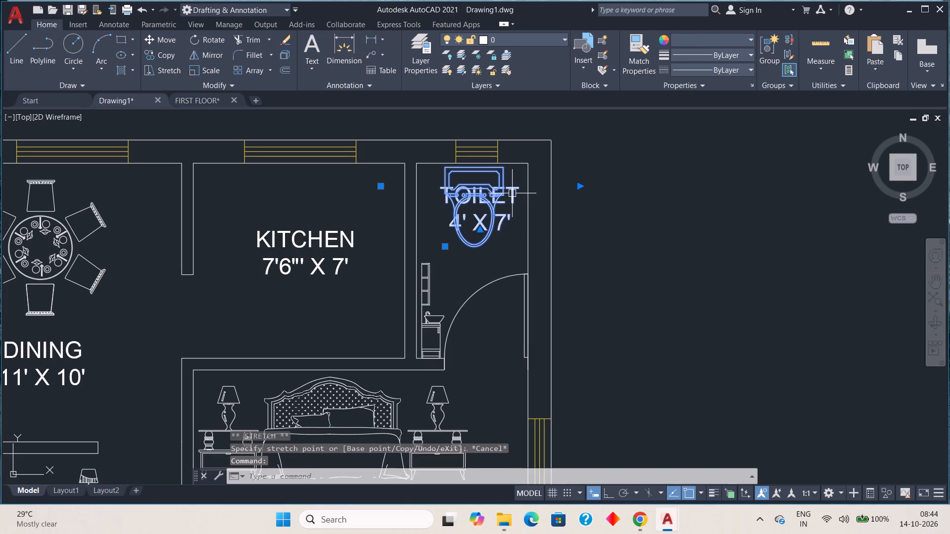
pyautogui.press('Escape')
pyautogui.click(511, 194)
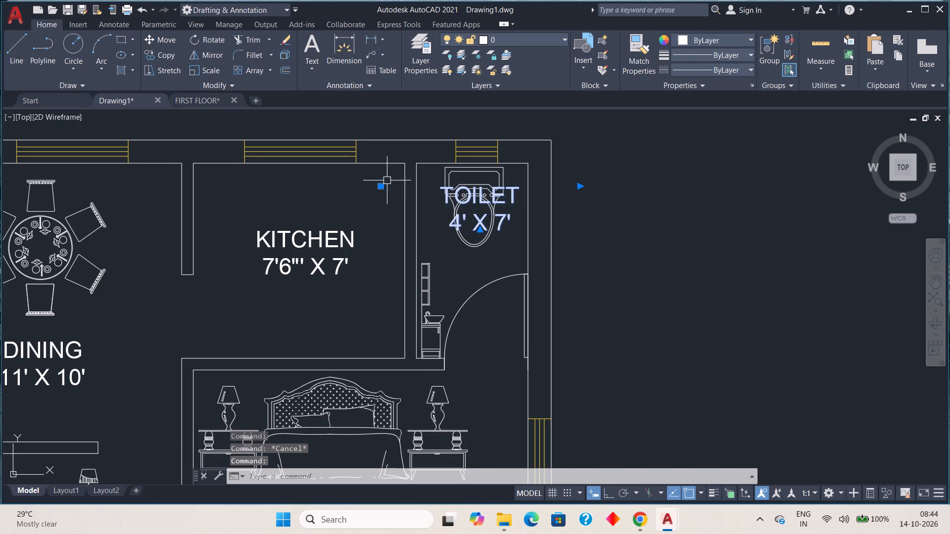
pyautogui.click(381, 184)
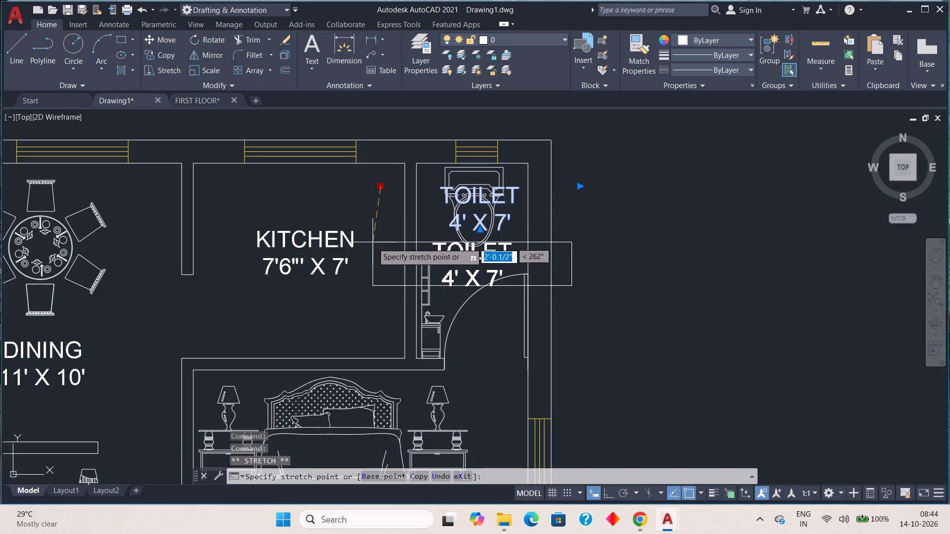
pyautogui.click(381, 251)
pyautogui.press('Escape')
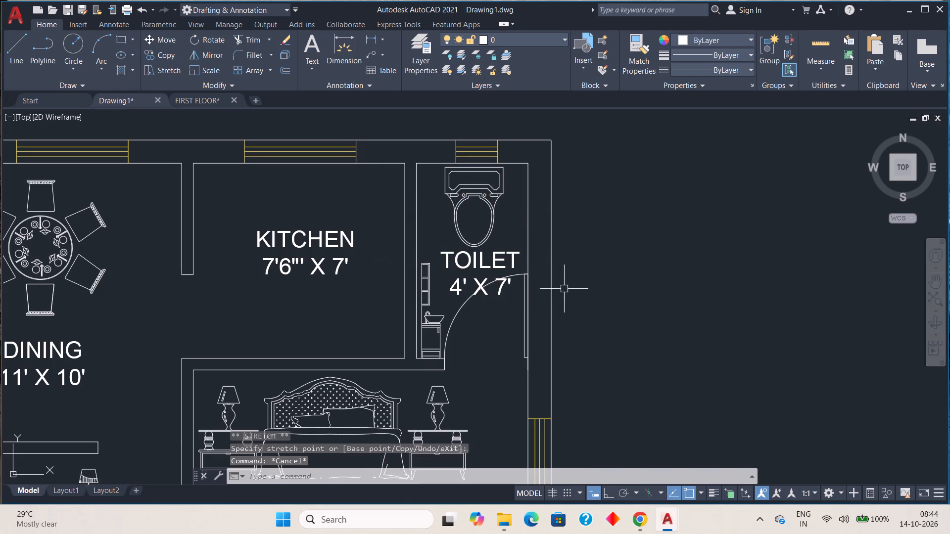
# Copy the top-view WC and basin unit into the middle plan's 4' X 7' toilet, using the basin unit's foot as base point.
pyautogui.moveTo(584, 299); pyautogui.dragTo(579, 249, button='middle')
pyautogui.moveTo(520, 274); pyautogui.dragTo(720, 336, button='middle')
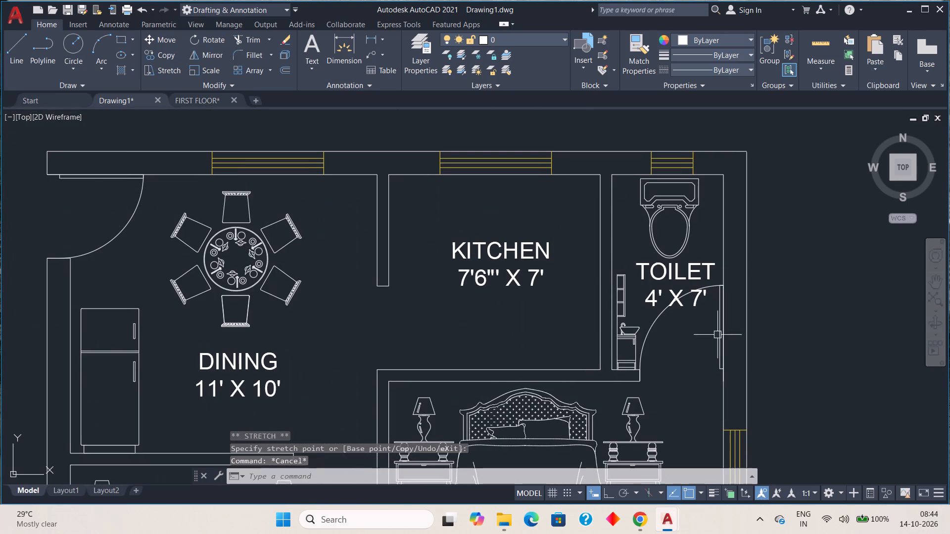
pyautogui.click(630, 327)
pyautogui.click(664, 206)
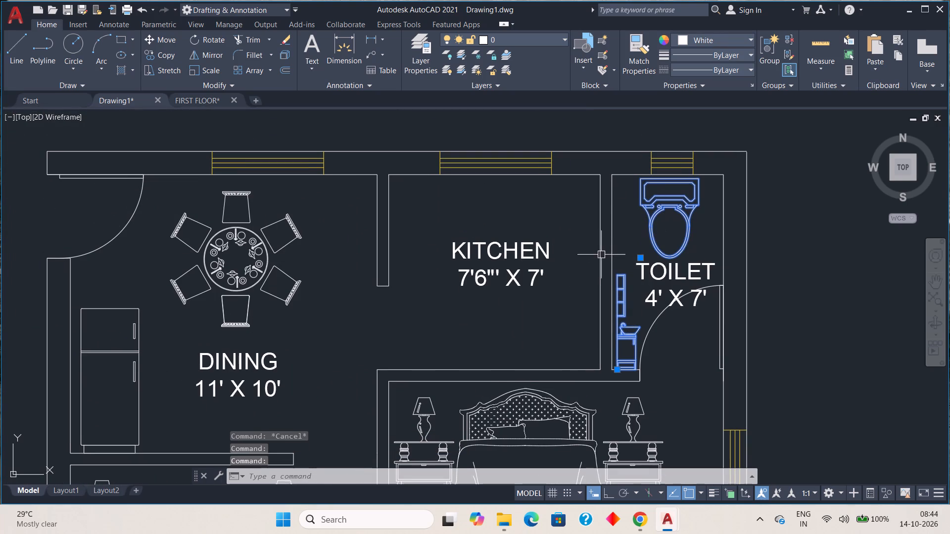
pyautogui.click(148, 54)
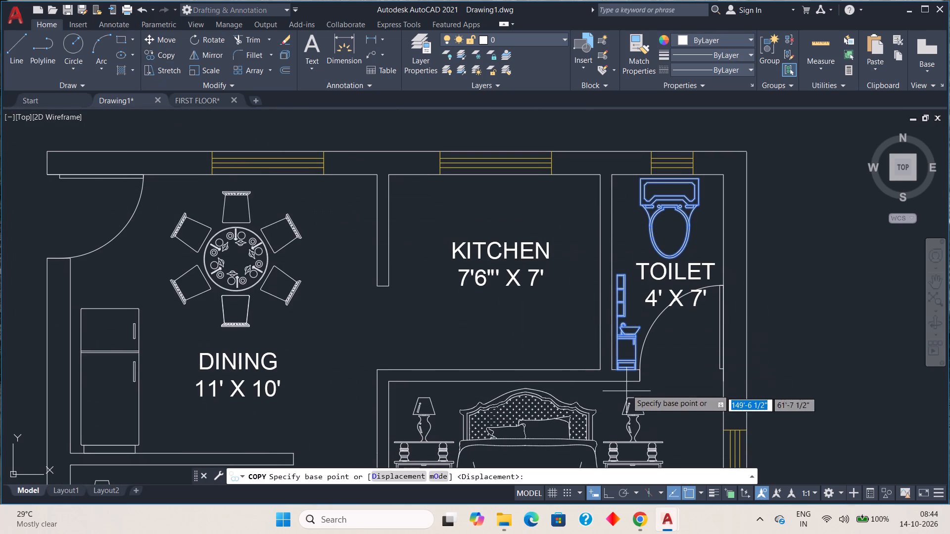
pyautogui.click(621, 372)
pyautogui.scroll(-1, 277, 365)
pyautogui.moveTo(267, 369); pyautogui.dragTo(313, 374, button='middle')
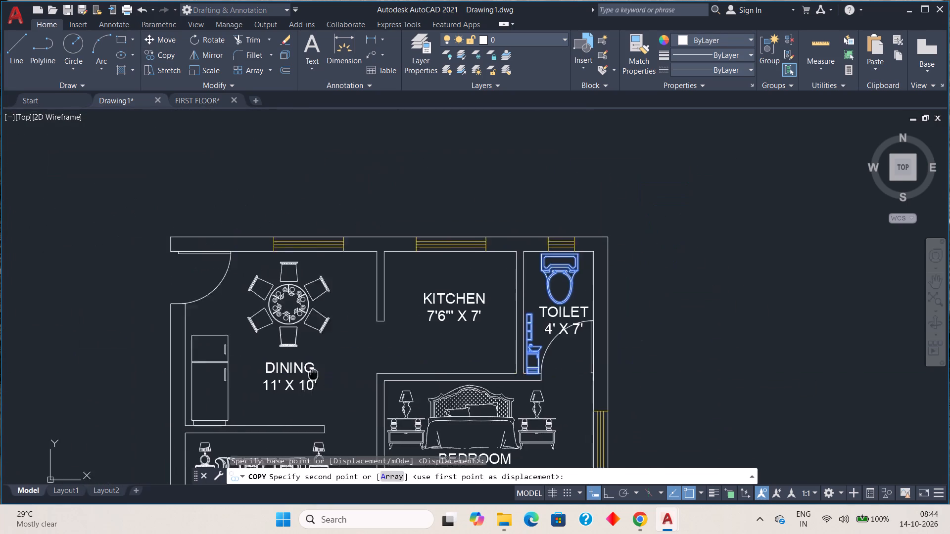
pyautogui.moveTo(313, 374); pyautogui.dragTo(864, 388, button='middle')
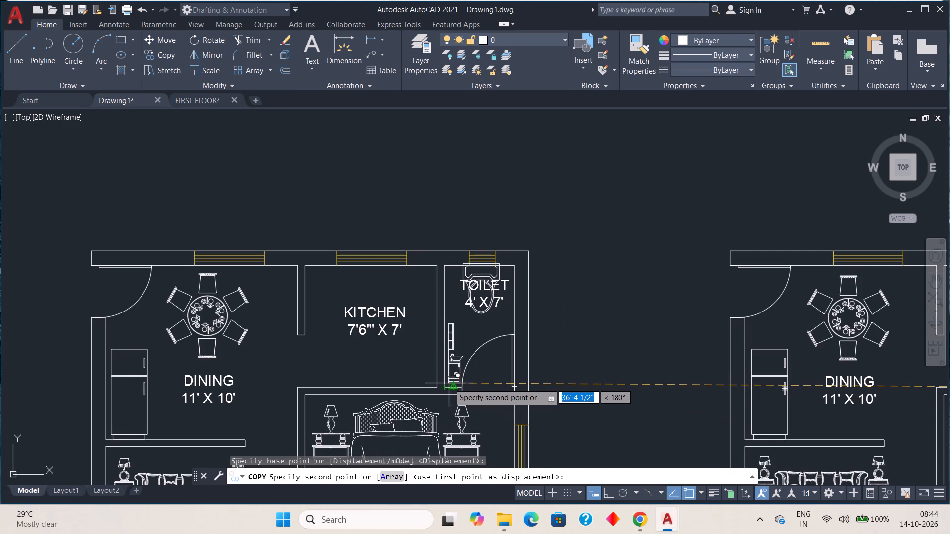
pyautogui.scroll(3, 449, 383)
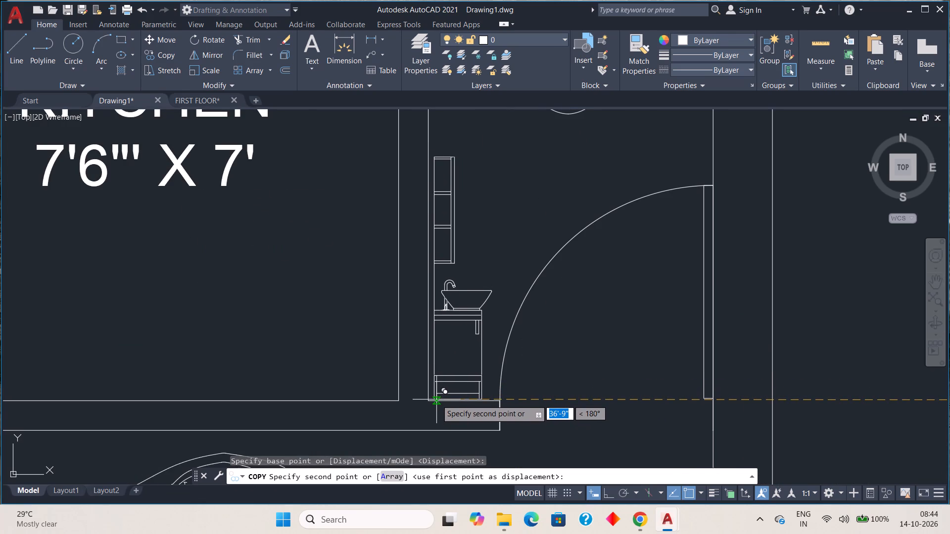
pyautogui.click(436, 400)
# Place another copy of the WC and basin unit in the leftmost plan's 4' X 7' toilet, in the matching position.
pyautogui.moveTo(413, 379); pyautogui.dragTo(949, 393, button='middle')
pyautogui.moveTo(367, 384); pyautogui.dragTo(560, 396, button='middle')
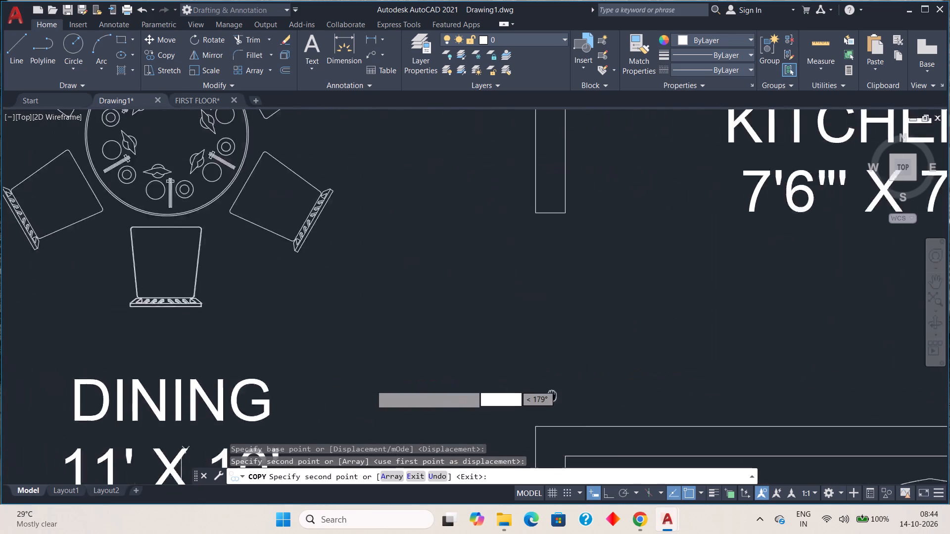
pyautogui.moveTo(560, 396); pyautogui.dragTo(859, 390, button='middle')
pyautogui.scroll(-1, 458, 378)
pyautogui.scroll(-1, 341, 371)
pyautogui.moveTo(437, 384); pyautogui.dragTo(948, 403, button='middle')
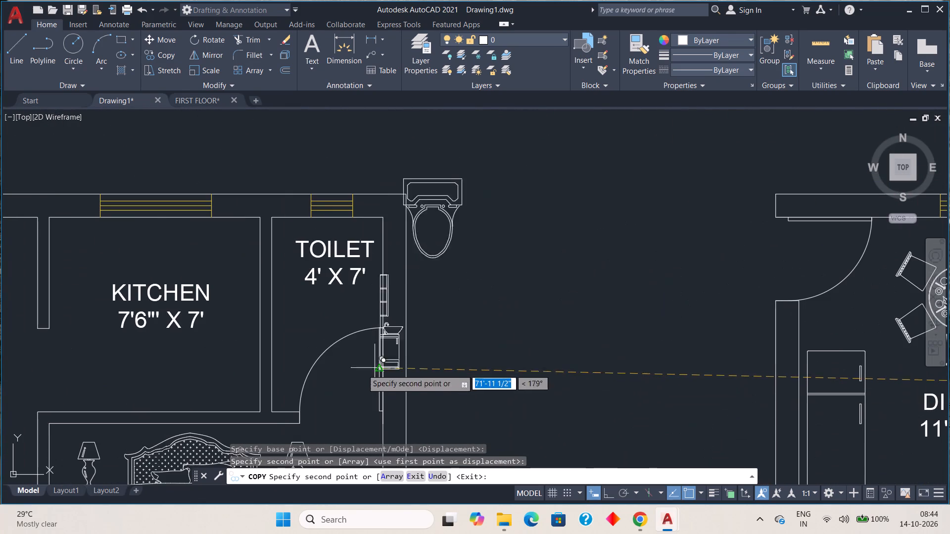
pyautogui.click(276, 411)
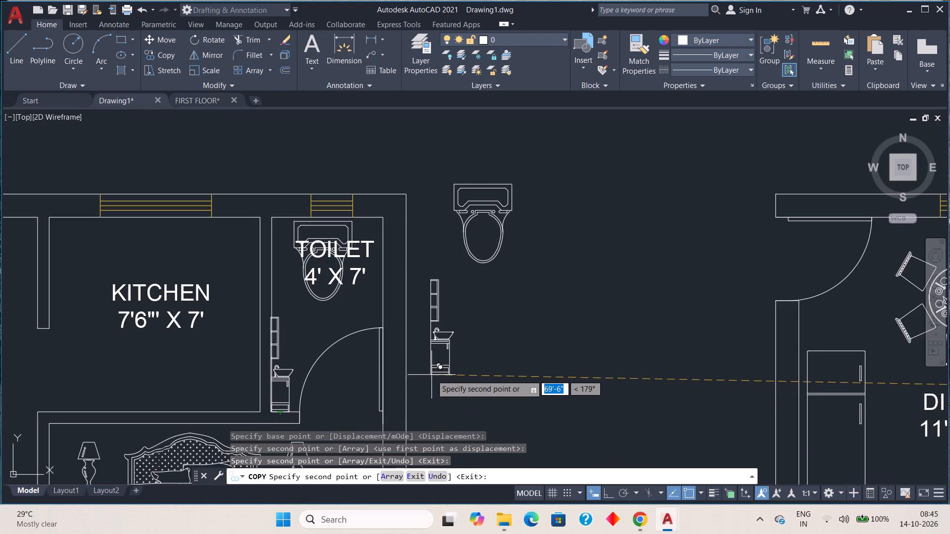
pyautogui.press('Escape')
# Move the leftmost plan's TOILET 4' X 7' label down, below the WC.
pyautogui.click(358, 249)
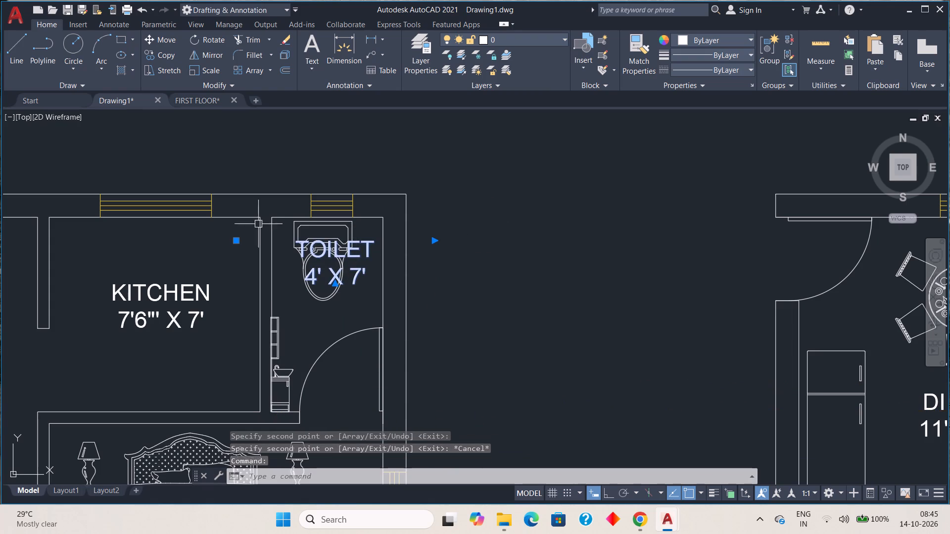
pyautogui.click(237, 239)
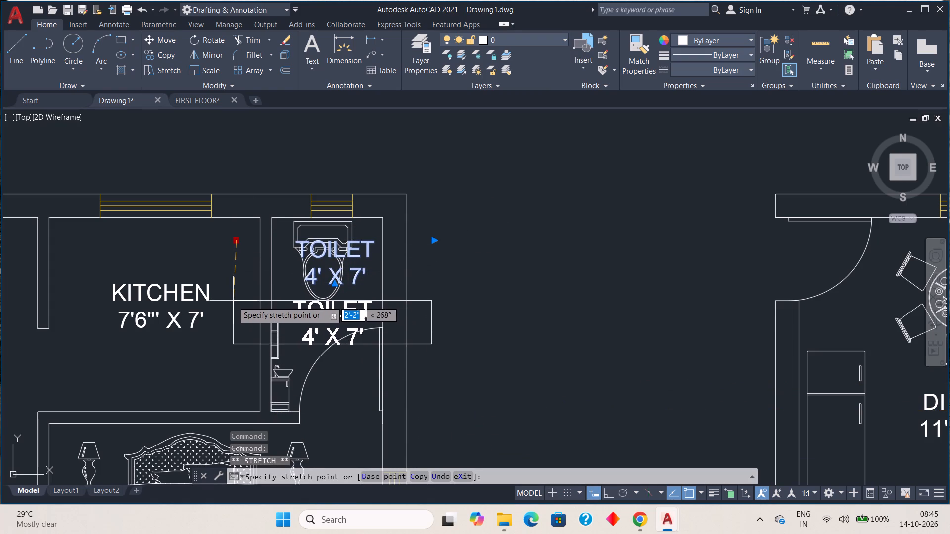
pyautogui.click(233, 303)
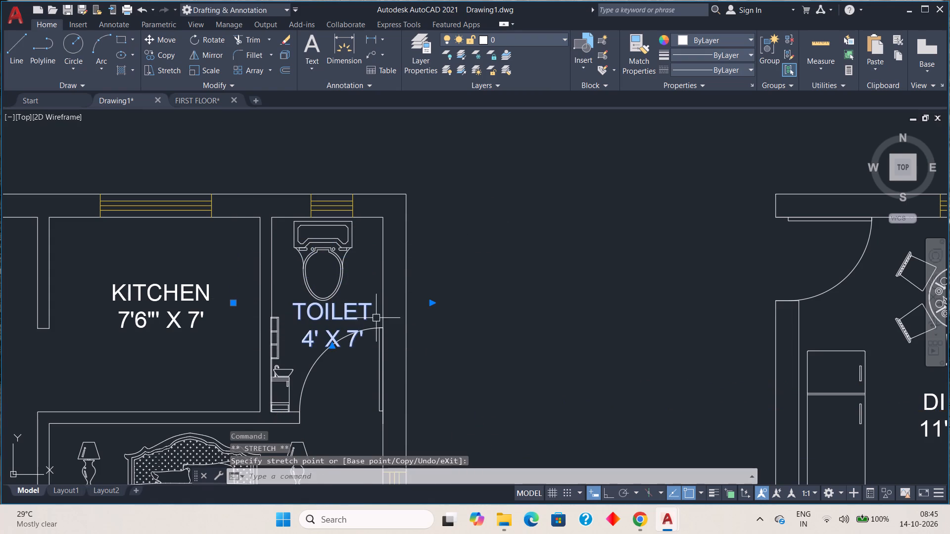
pyautogui.press('Escape')
# Move the middle plan's TOILET 4' X 7' label down about 2'-8", below the WC.
pyautogui.scroll(-1, 609, 332)
pyautogui.moveTo(606, 331); pyautogui.dragTo(0, 249, button='middle')
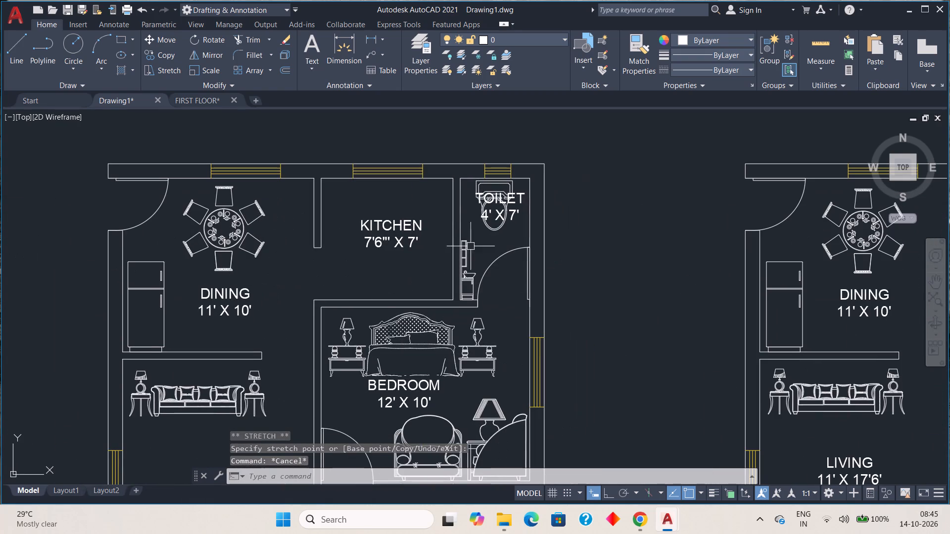
pyautogui.click(519, 200)
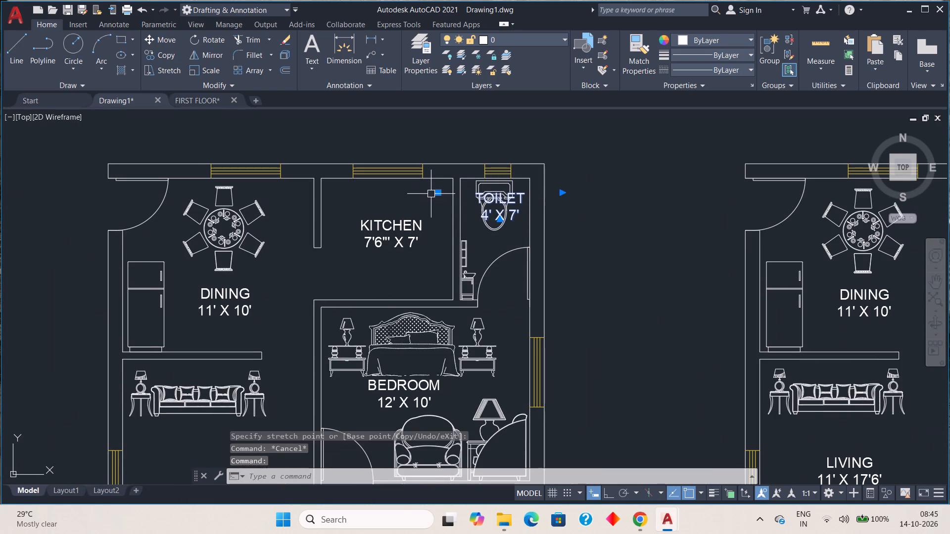
pyautogui.click(436, 193)
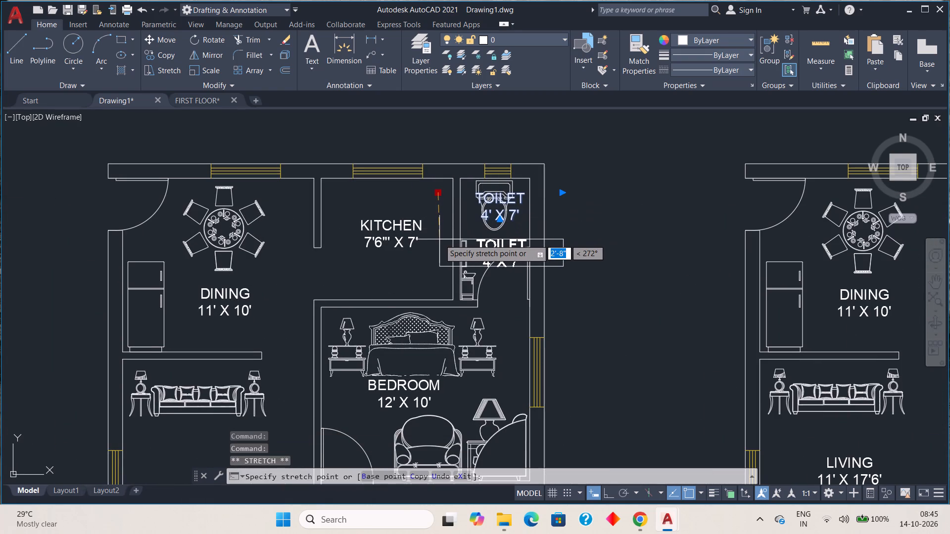
pyautogui.click(439, 239)
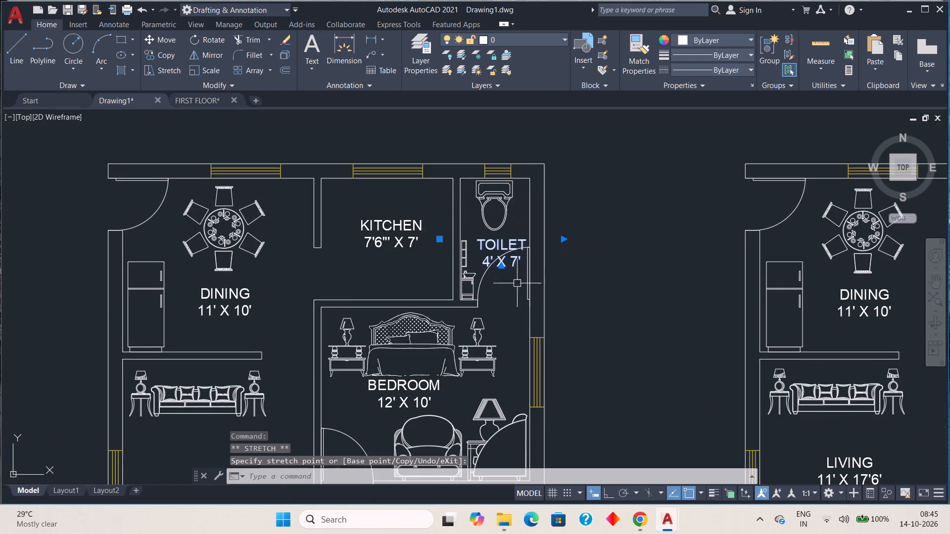
pyautogui.press('Escape')
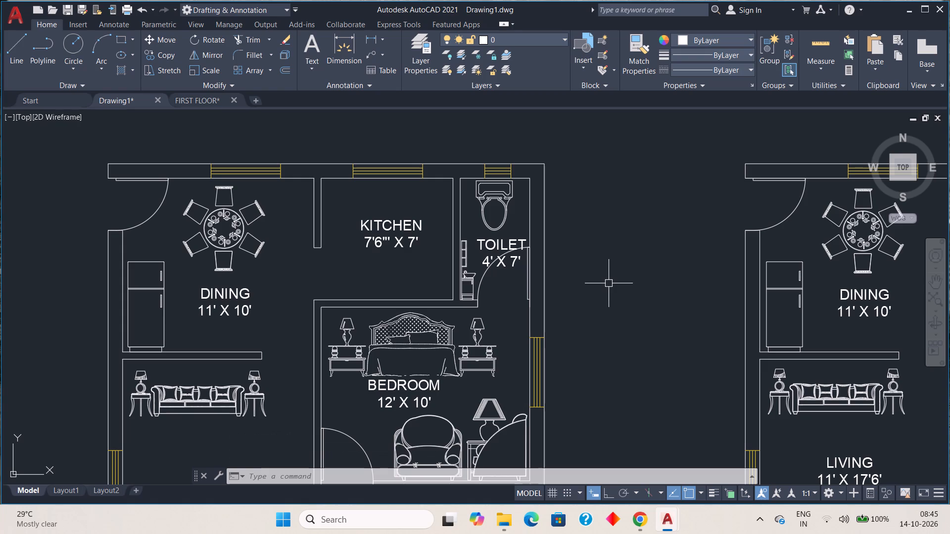
# Examine the fixtures and labels in the 4' X 7' toilets across the three plans.
pyautogui.scroll(-1, 833, 291)
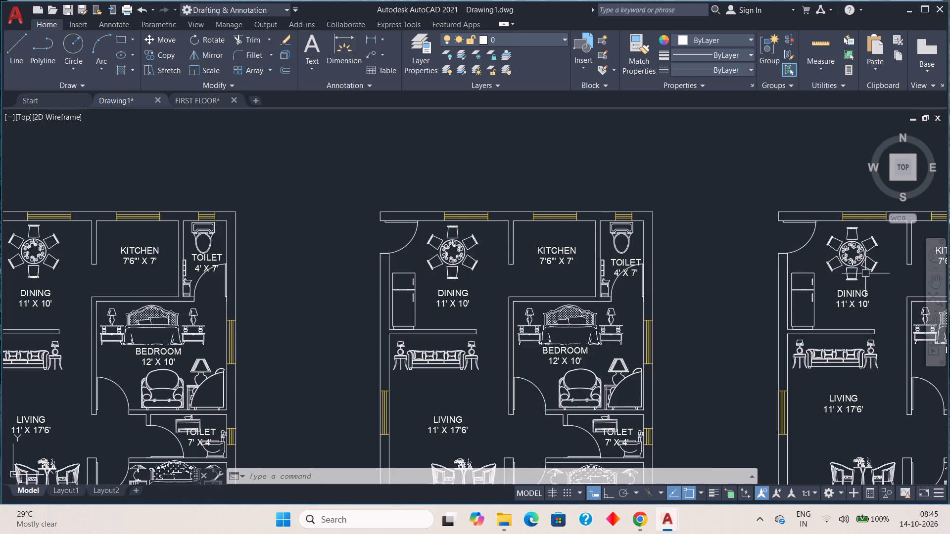
pyautogui.moveTo(797, 275); pyautogui.dragTo(174, 303, button='middle')
pyautogui.scroll(2, 411, 300)
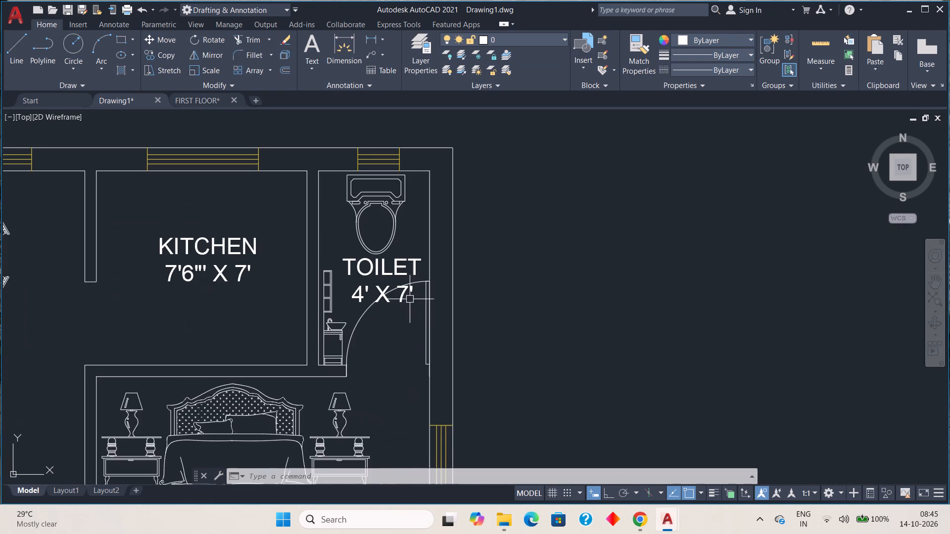
pyautogui.scroll(-1, 431, 291)
pyautogui.scroll(-1, 665, 292)
pyautogui.moveTo(586, 286); pyautogui.dragTo(70, 244, button='middle')
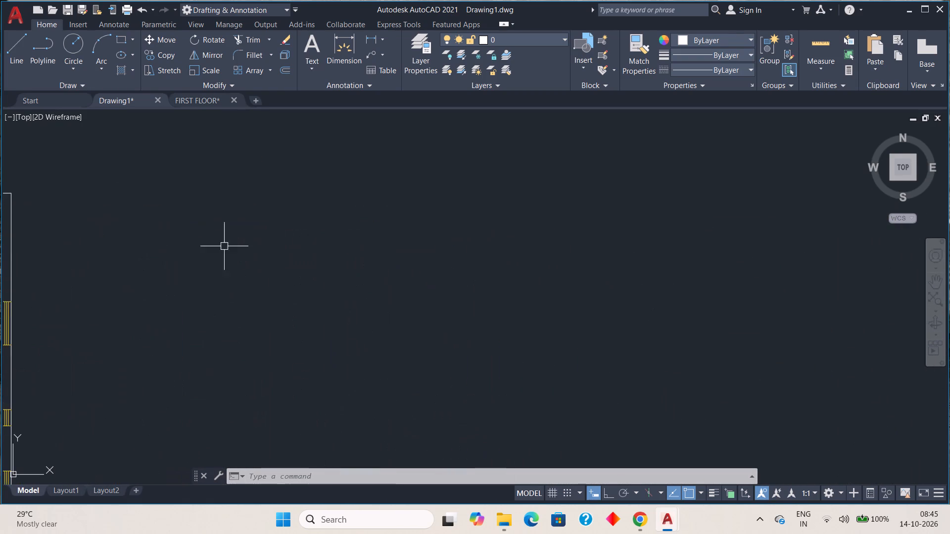
pyautogui.scroll(-1, 438, 258)
pyautogui.moveTo(342, 285); pyautogui.dragTo(873, 296, button='middle')
pyautogui.scroll(2, 438, 268)
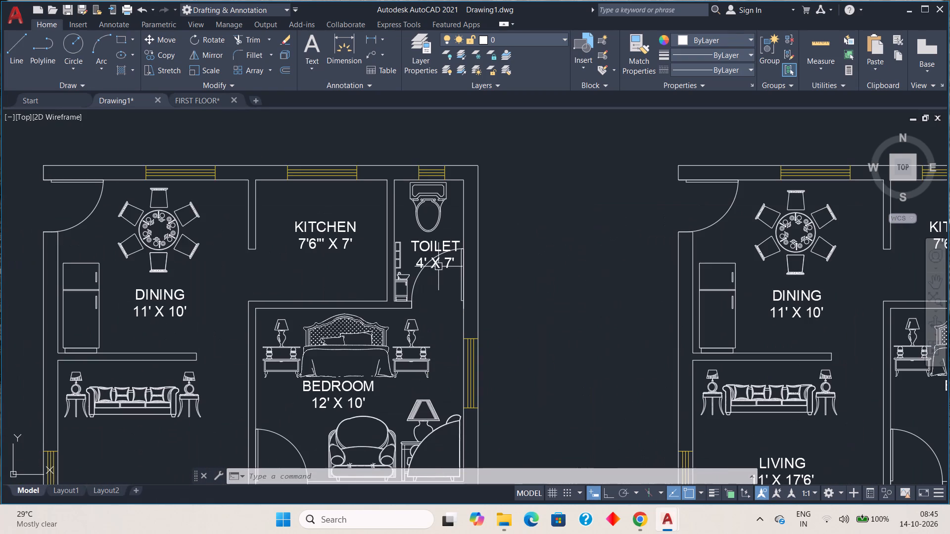
pyautogui.moveTo(436, 270); pyautogui.dragTo(458, 285, button='middle')
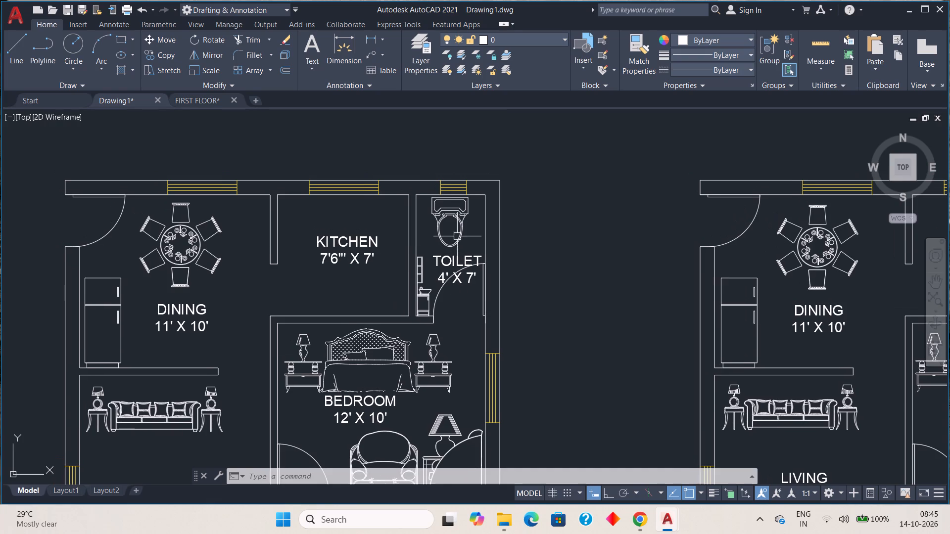
# Nudge the leftmost plan's TOILET 4' X 7' label down by about 1 inch, away from the WC.
pyautogui.moveTo(463, 241); pyautogui.dragTo(500, 268, button='middle')
pyautogui.moveTo(408, 293); pyautogui.dragTo(696, 255, button='middle')
pyautogui.moveTo(383, 270); pyautogui.dragTo(661, 246, button='middle')
pyautogui.click(395, 224)
pyautogui.click(329, 214)
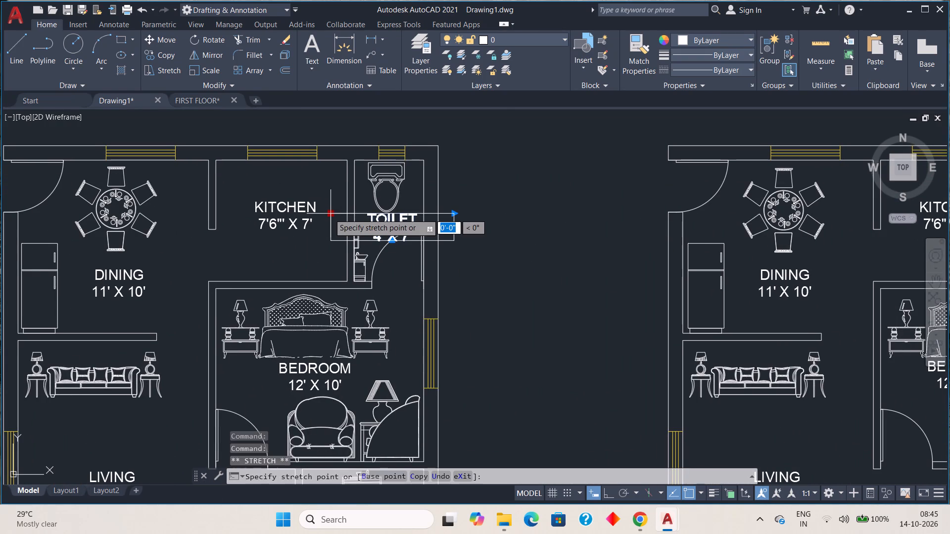
pyautogui.scroll(2, 329, 215)
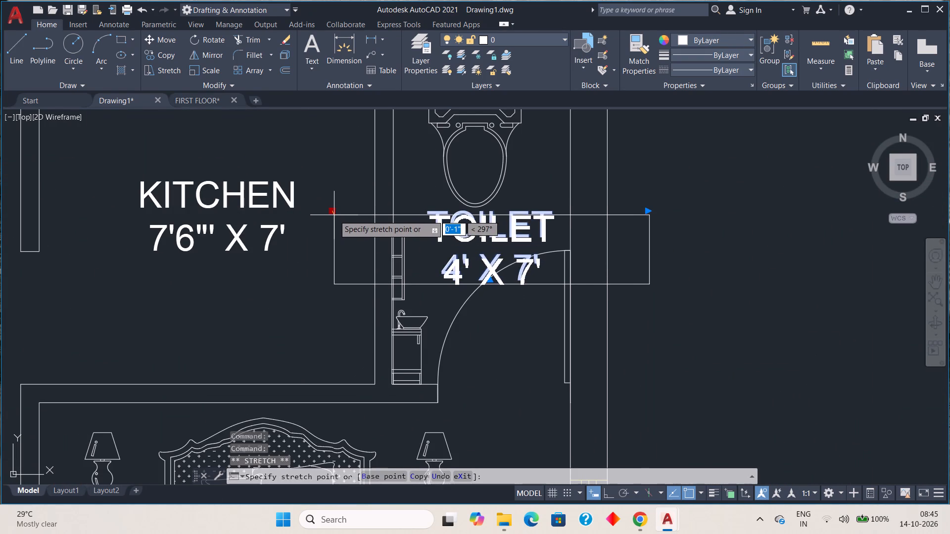
pyautogui.click(334, 215)
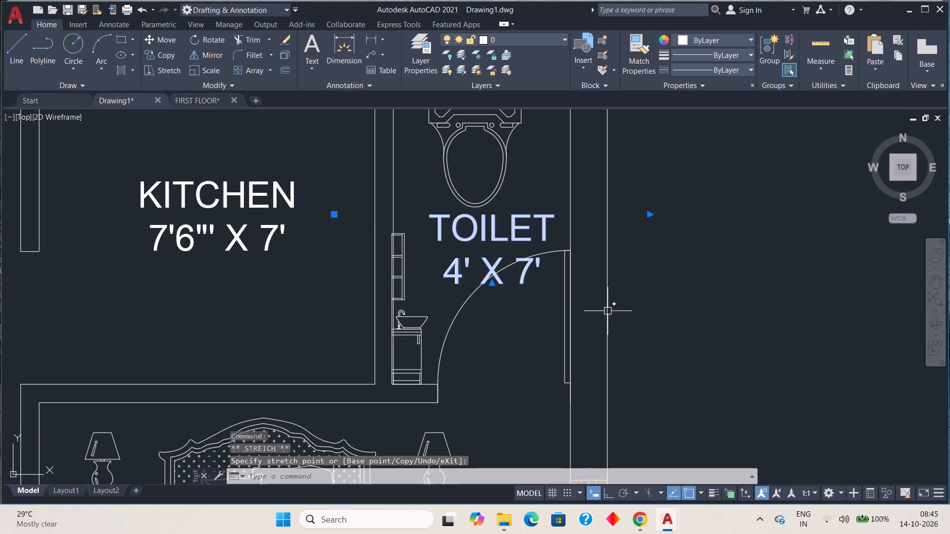
pyautogui.press('Escape')
pyautogui.scroll(-2, 657, 318)
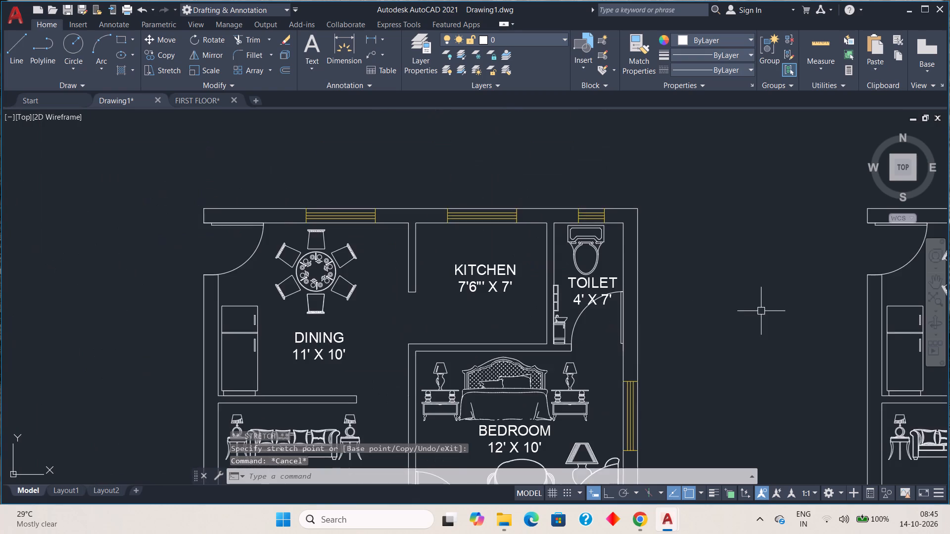
# Nudge the rightmost plan's TOILET 4' X 7' label by about 1 1/2 inches, mostly downward, away from the WC.
pyautogui.moveTo(734, 309); pyautogui.dragTo(44, 295, button='middle')
pyautogui.moveTo(463, 300); pyautogui.dragTo(0, 295, button='middle')
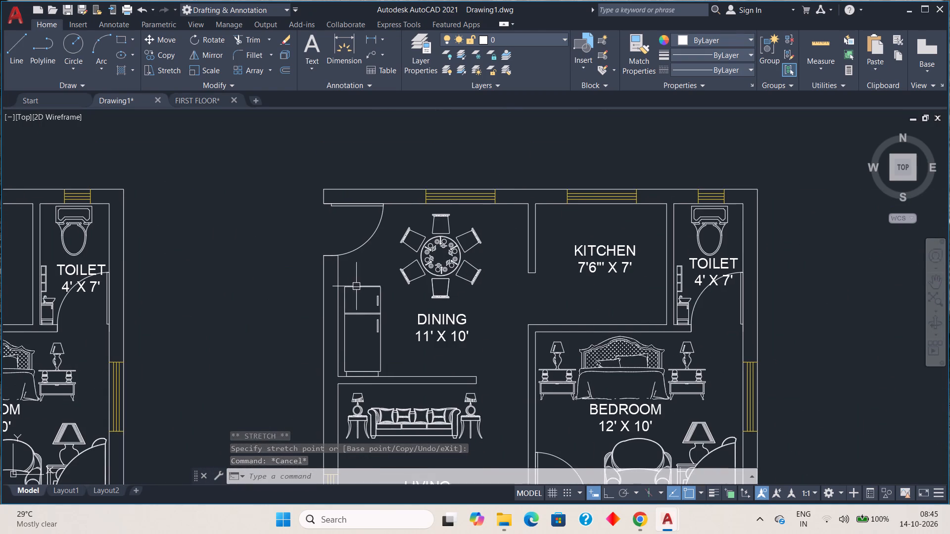
pyautogui.click(717, 272)
pyautogui.click(652, 260)
pyautogui.scroll(3, 656, 264)
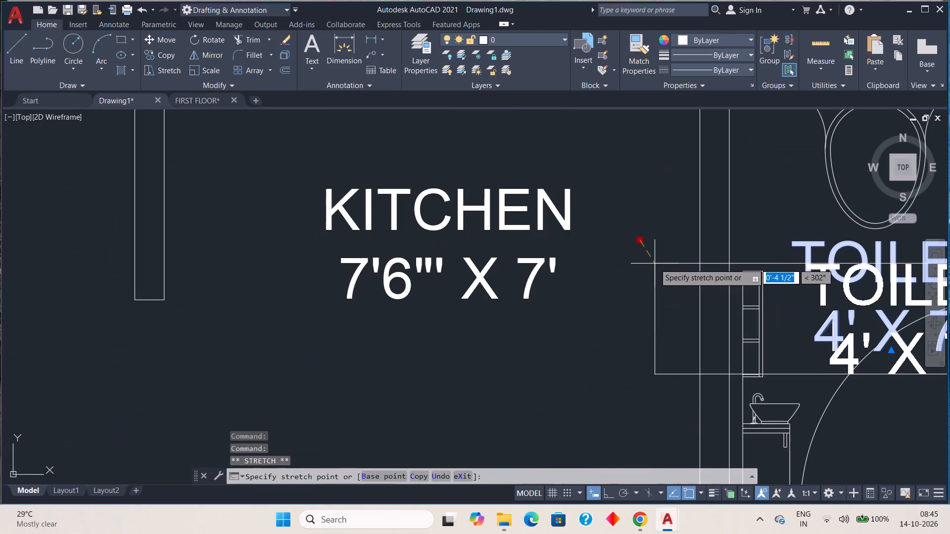
pyautogui.moveTo(650, 265); pyautogui.dragTo(410, 256, button='middle')
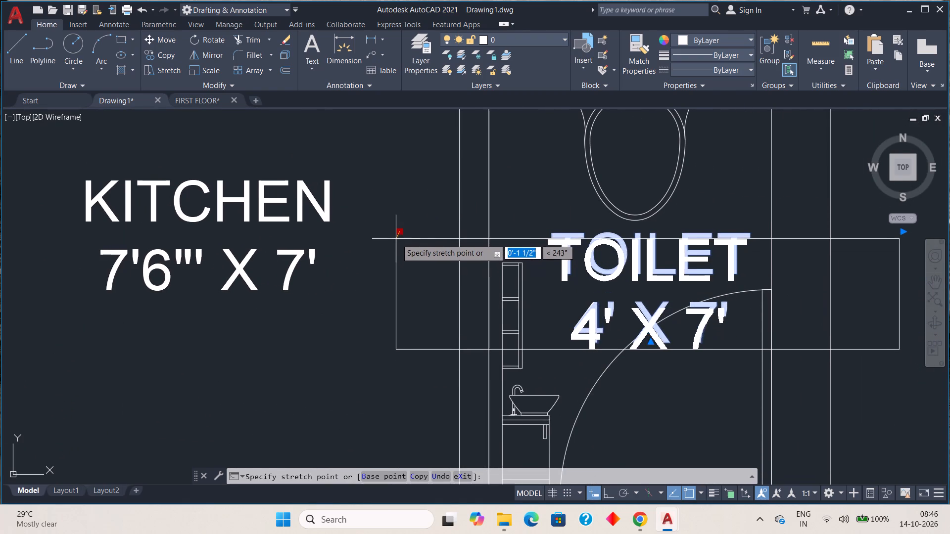
pyautogui.click(397, 239)
pyautogui.press('Escape')
pyautogui.press('`')
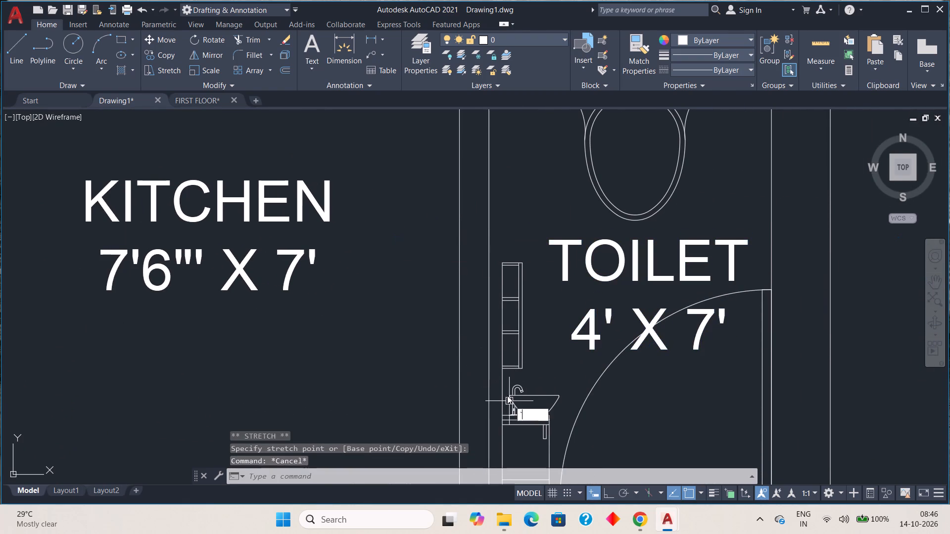
pyautogui.press('Escape')
# Examine the furnished rooms and label positions across the three plans, including the rightmost plan's TOILET 7' X 4'.
pyautogui.scroll(-2, 507, 395)
pyautogui.moveTo(499, 378); pyautogui.dragTo(543, 363, button='middle')
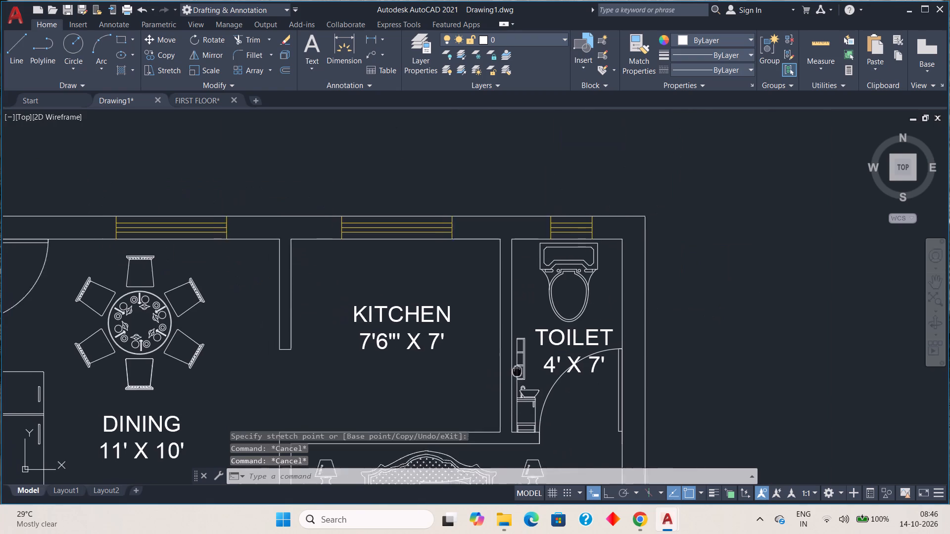
pyautogui.moveTo(543, 363); pyautogui.dragTo(623, 317, button='middle')
pyautogui.scroll(-1, 587, 331)
pyautogui.moveTo(502, 372); pyautogui.dragTo(669, 347, button='middle')
pyautogui.scroll(-1, 661, 347)
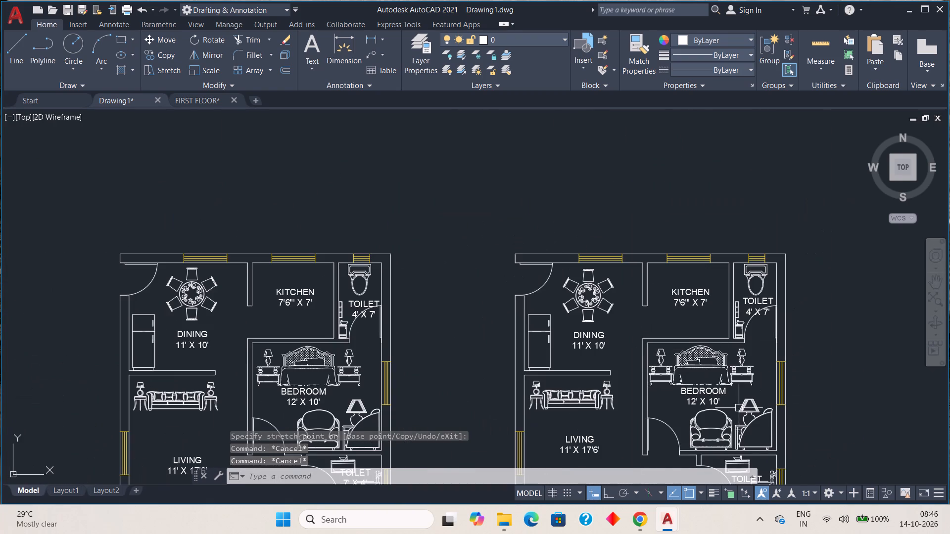
pyautogui.moveTo(723, 393); pyautogui.dragTo(602, 256, button='middle')
pyautogui.scroll(4, 624, 361)
pyautogui.scroll(-1, 624, 361)
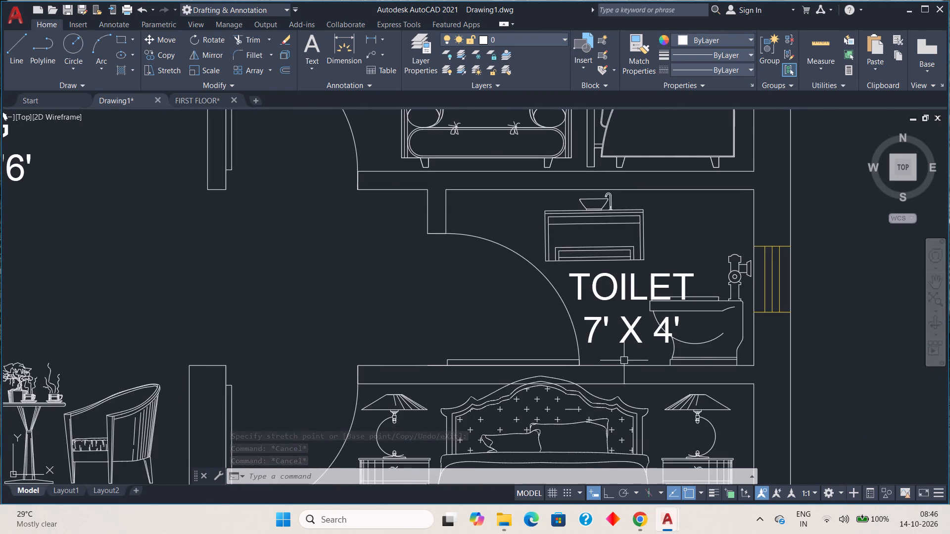
pyautogui.scroll(1, 623, 359)
pyautogui.scroll(-1, 623, 359)
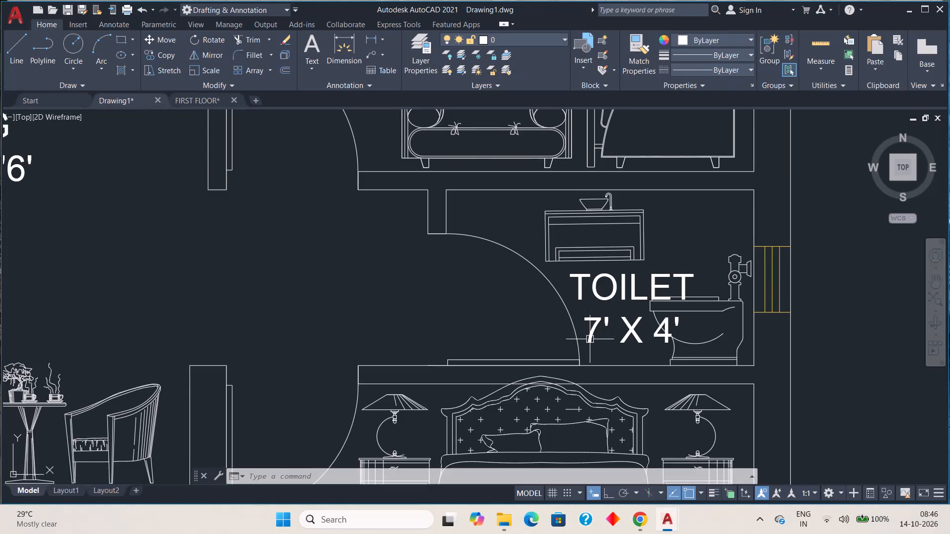
pyautogui.scroll(-1, 590, 340)
pyautogui.scroll(-2, 498, 362)
pyautogui.moveTo(486, 352); pyautogui.dragTo(498, 351, button='middle')
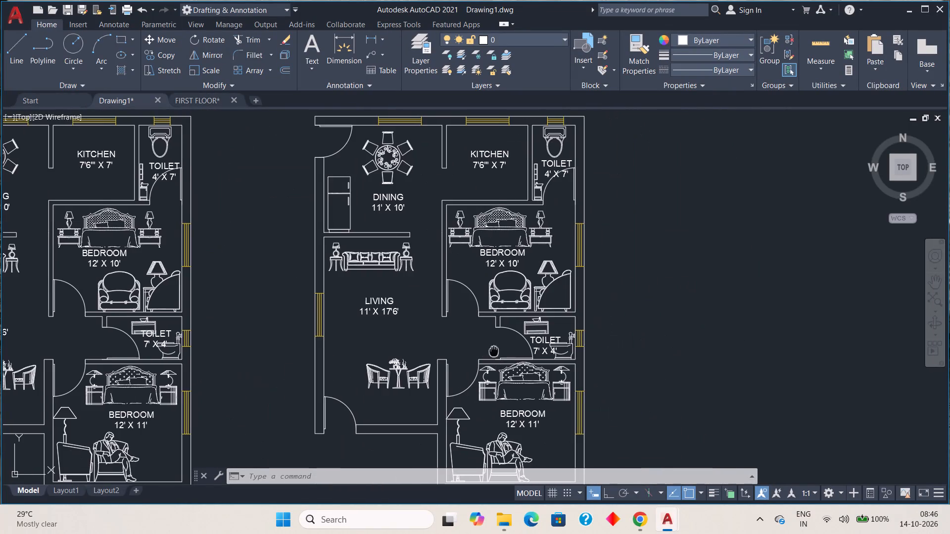
pyautogui.moveTo(498, 351); pyautogui.dragTo(631, 334, button='middle')
pyautogui.scroll(-1, 606, 278)
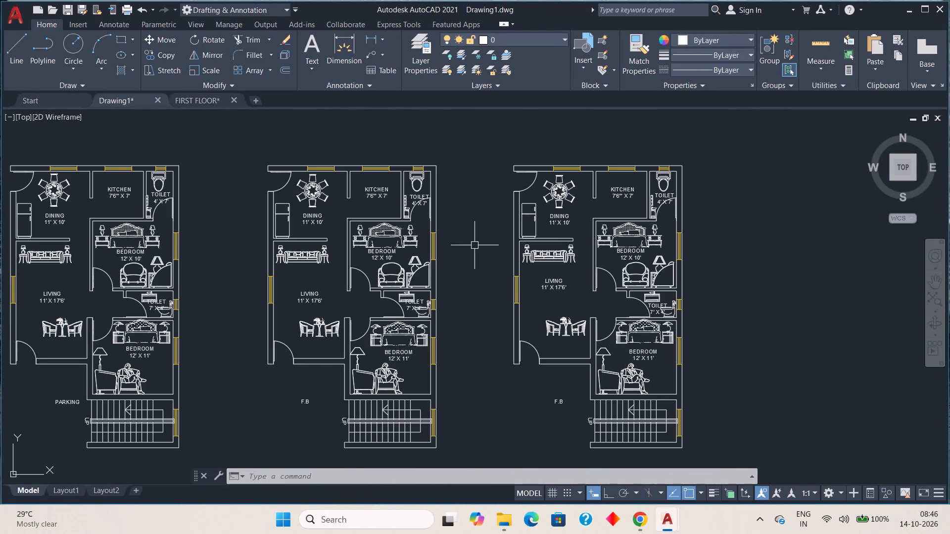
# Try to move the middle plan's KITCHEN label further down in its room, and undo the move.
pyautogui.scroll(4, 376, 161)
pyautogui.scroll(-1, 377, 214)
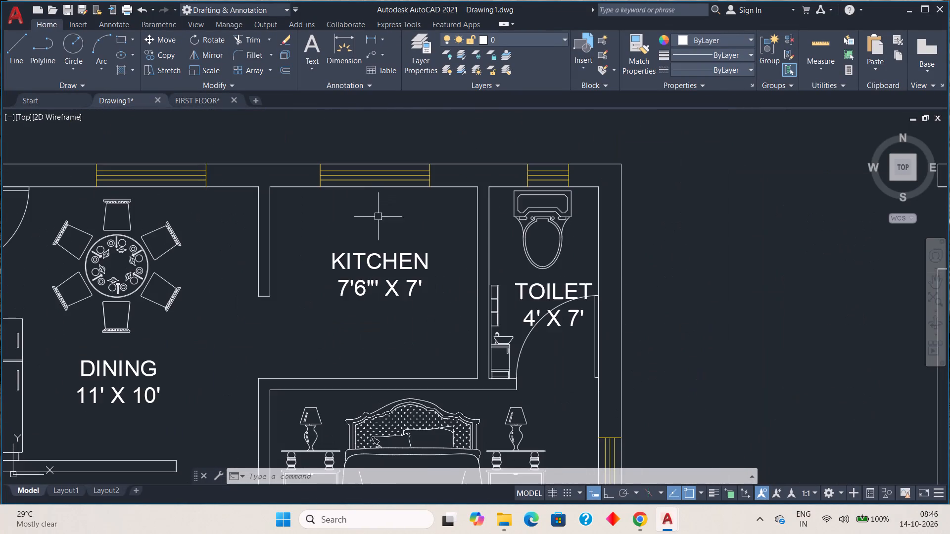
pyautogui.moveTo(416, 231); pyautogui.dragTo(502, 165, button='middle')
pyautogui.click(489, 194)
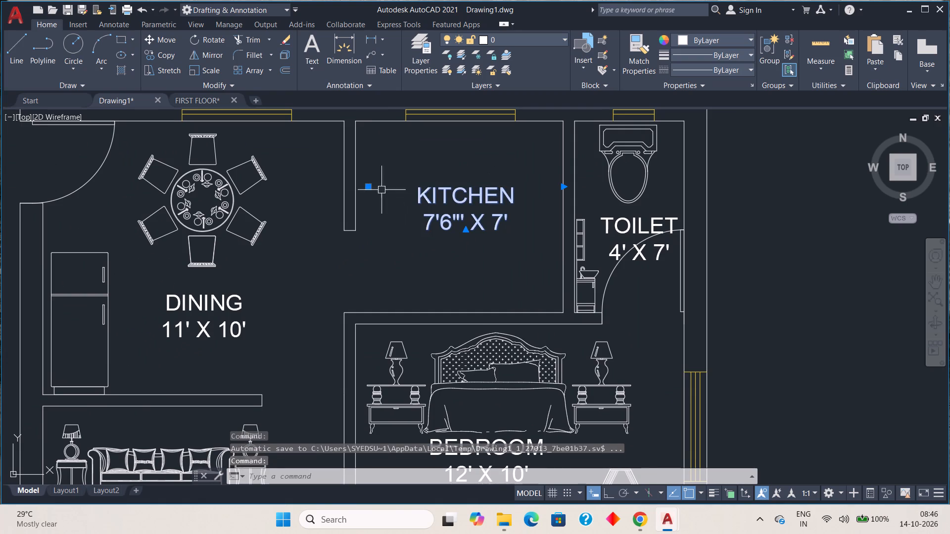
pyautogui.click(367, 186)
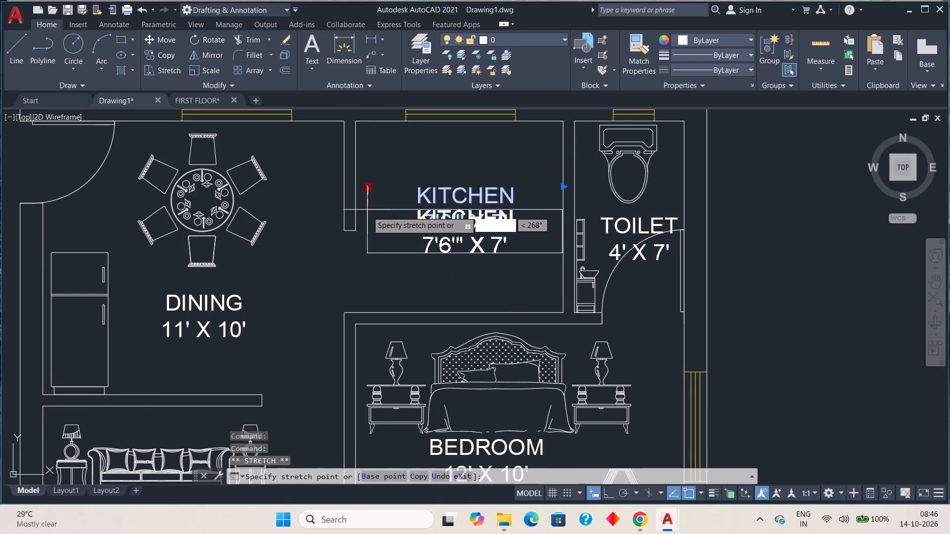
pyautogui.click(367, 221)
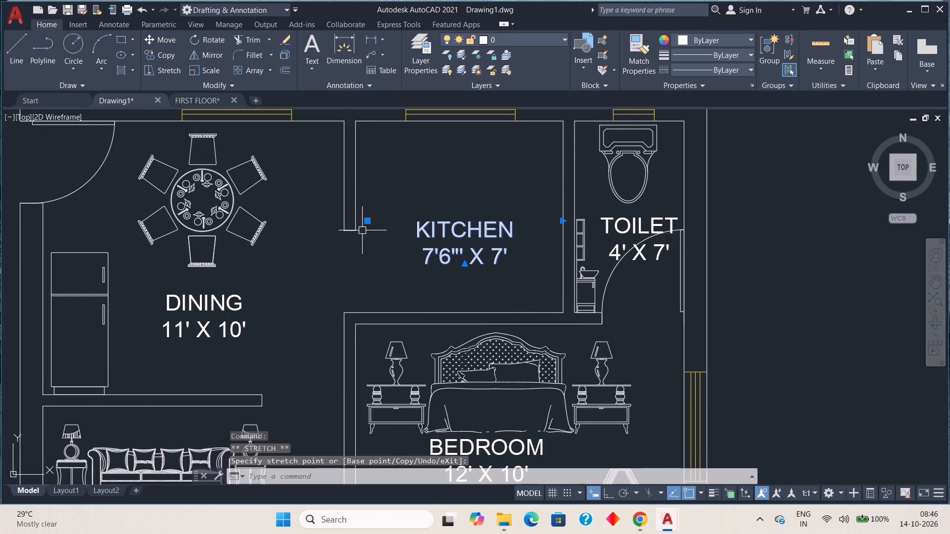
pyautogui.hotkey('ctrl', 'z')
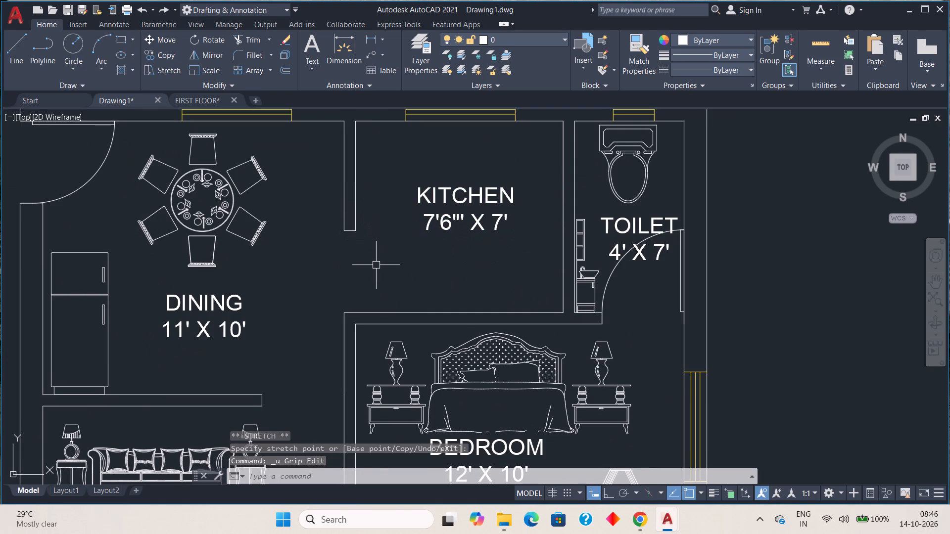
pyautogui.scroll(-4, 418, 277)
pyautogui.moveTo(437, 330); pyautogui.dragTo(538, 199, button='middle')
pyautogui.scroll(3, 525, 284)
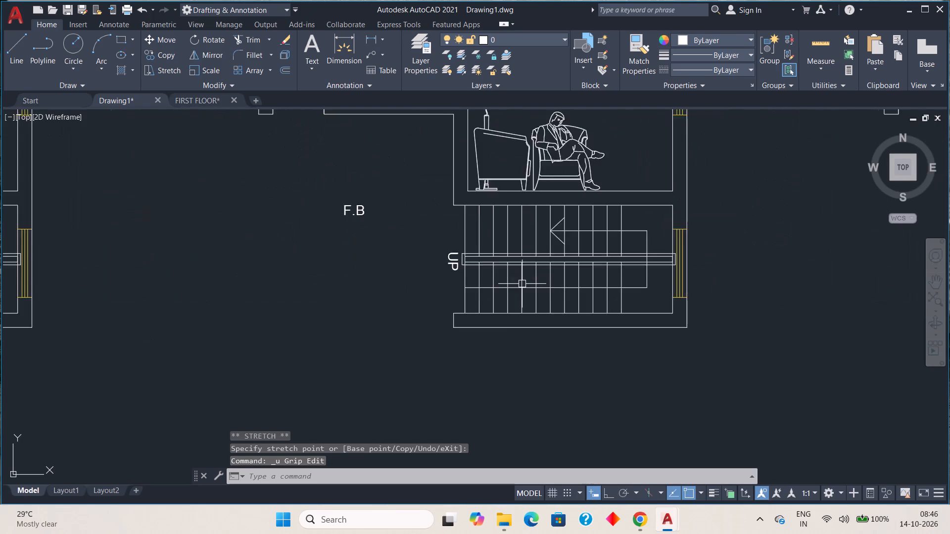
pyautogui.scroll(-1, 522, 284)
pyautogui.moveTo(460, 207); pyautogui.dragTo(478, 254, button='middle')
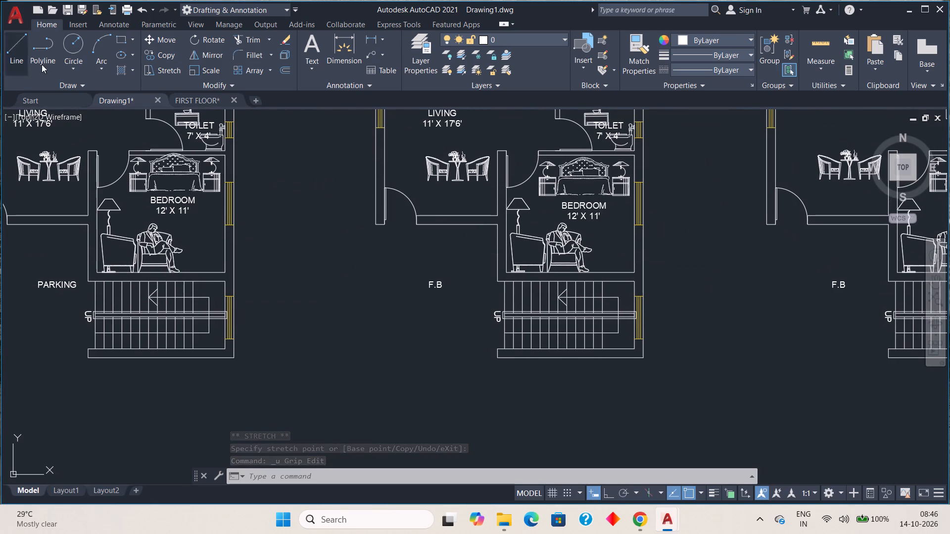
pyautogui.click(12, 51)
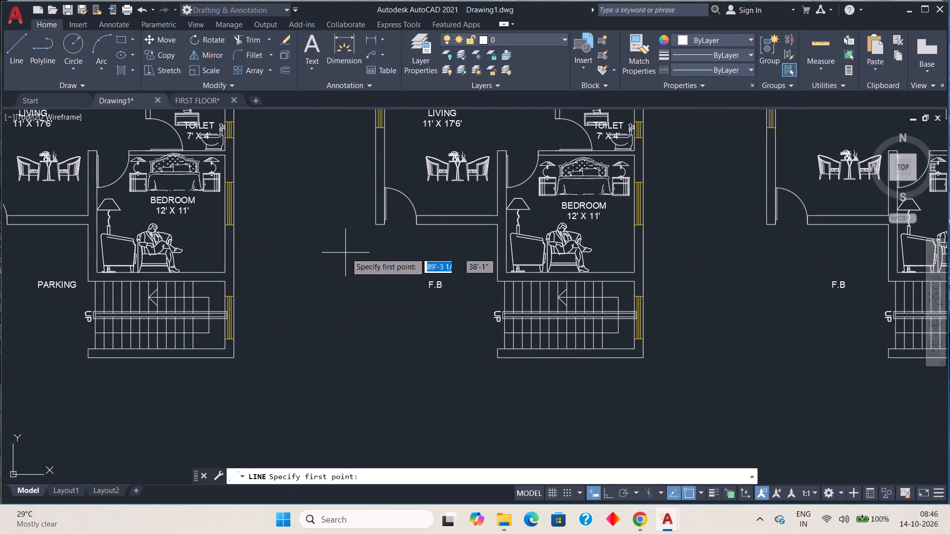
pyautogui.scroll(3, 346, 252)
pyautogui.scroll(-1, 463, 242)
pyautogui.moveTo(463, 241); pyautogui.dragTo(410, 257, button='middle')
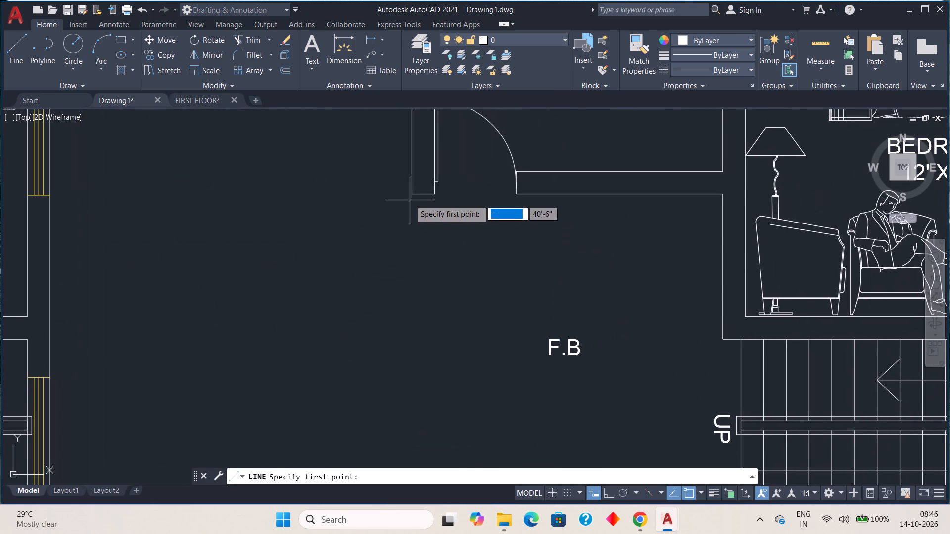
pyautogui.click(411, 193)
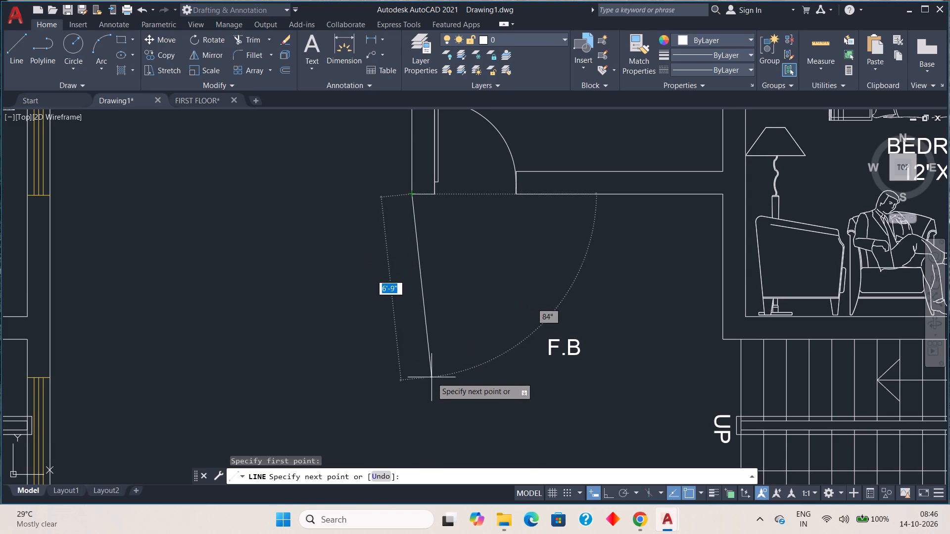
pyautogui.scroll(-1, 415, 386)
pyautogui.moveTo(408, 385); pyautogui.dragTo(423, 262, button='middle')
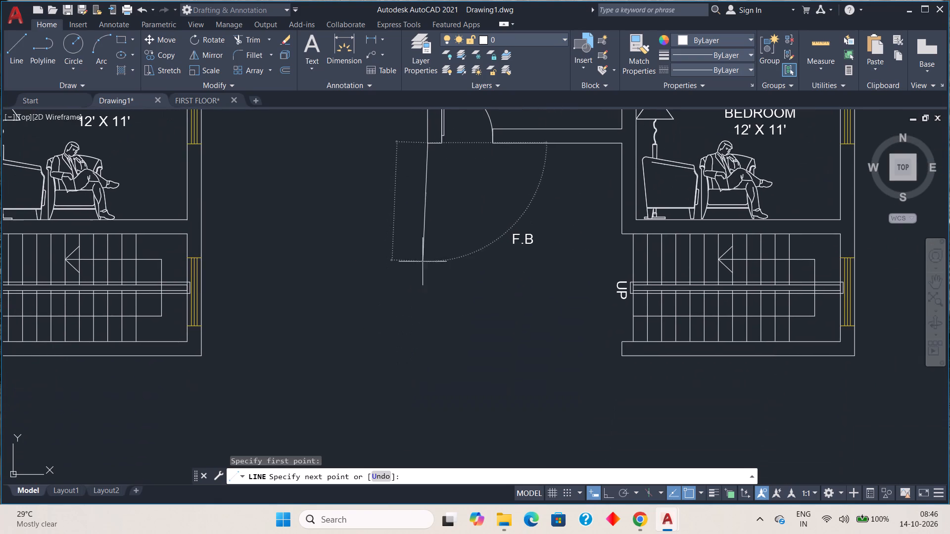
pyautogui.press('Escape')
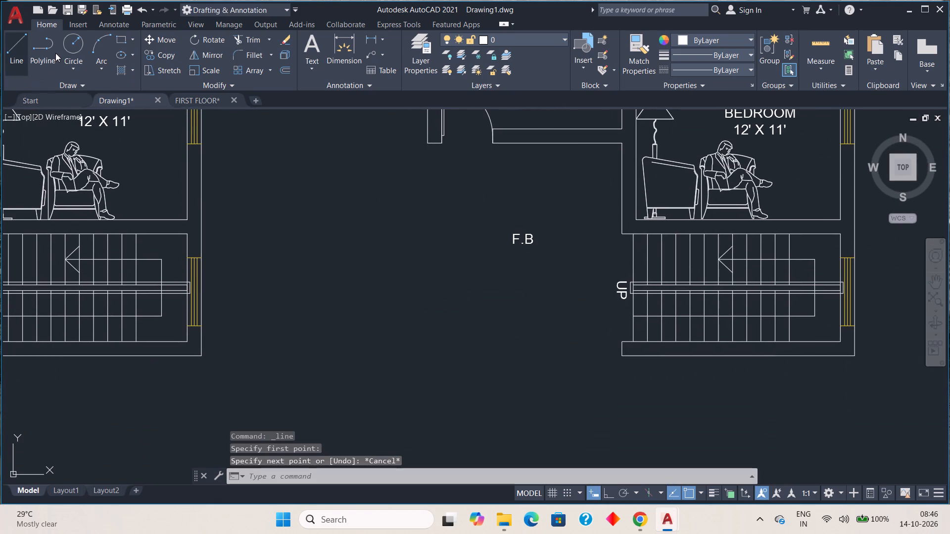
# With Ortho on, draw a polyline around the middle plan's F.B area, about 12'-6" down from the living wall corner and 11'-5" across to the stair wall.
pyautogui.click(47, 50)
pyautogui.click(427, 145)
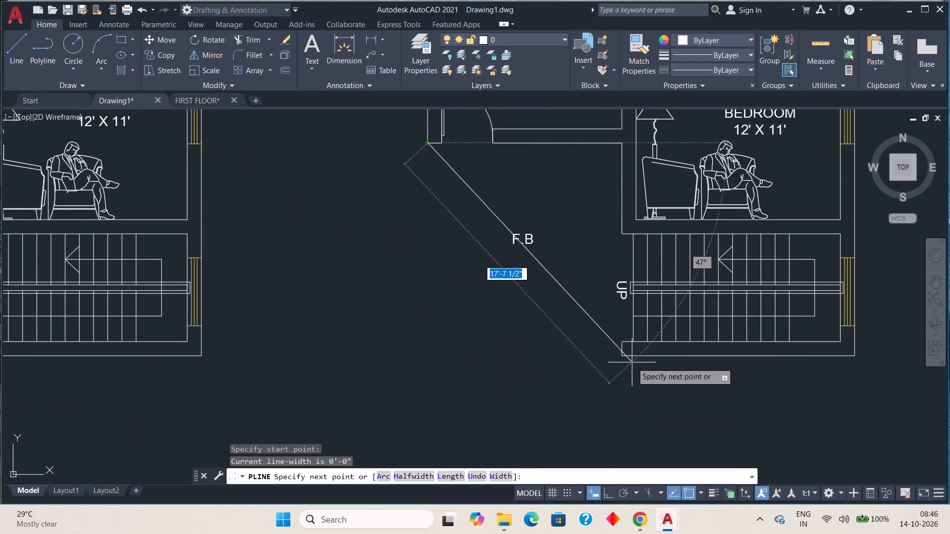
pyautogui.click(603, 496)
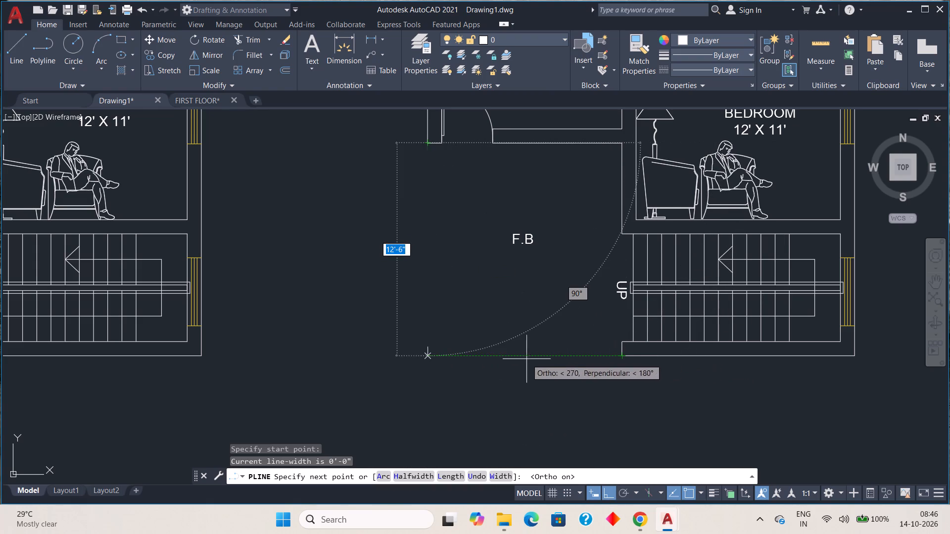
pyautogui.click(425, 356)
pyautogui.click(621, 354)
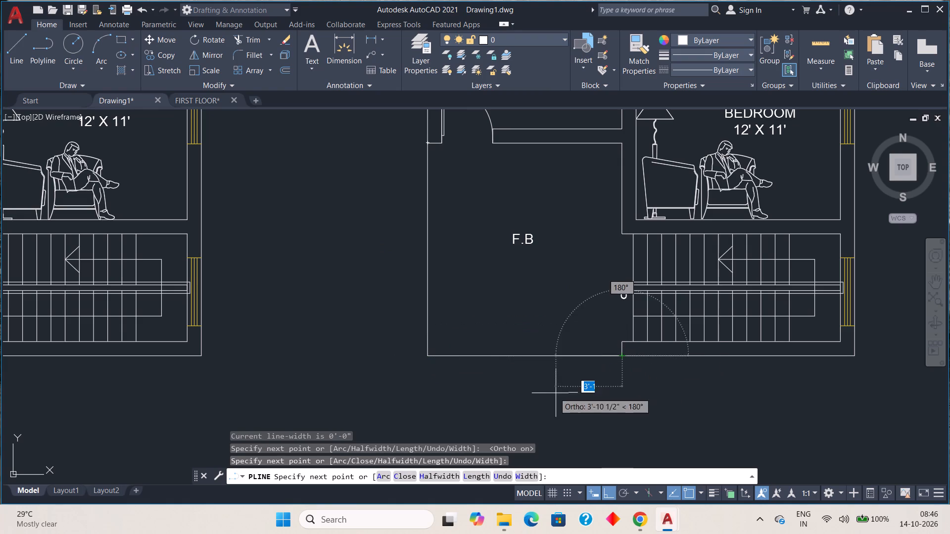
pyautogui.press('Escape')
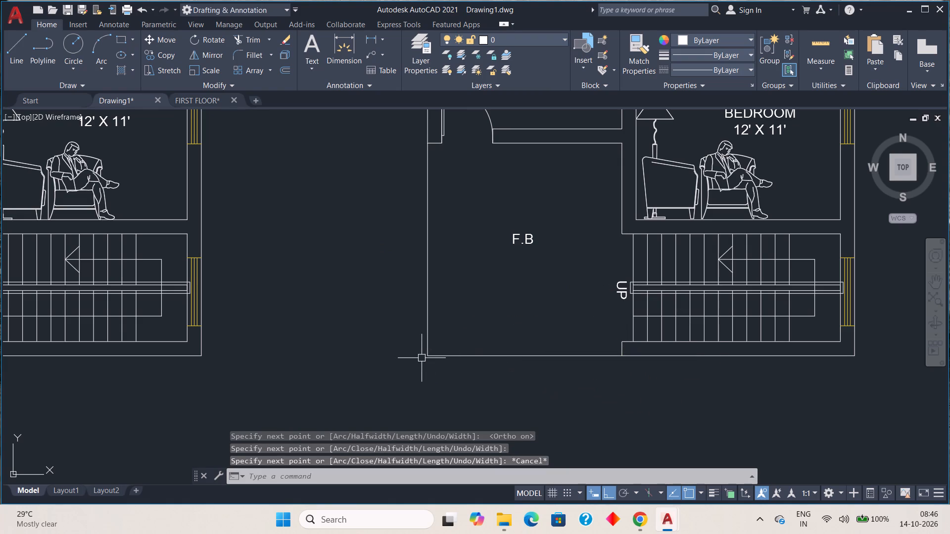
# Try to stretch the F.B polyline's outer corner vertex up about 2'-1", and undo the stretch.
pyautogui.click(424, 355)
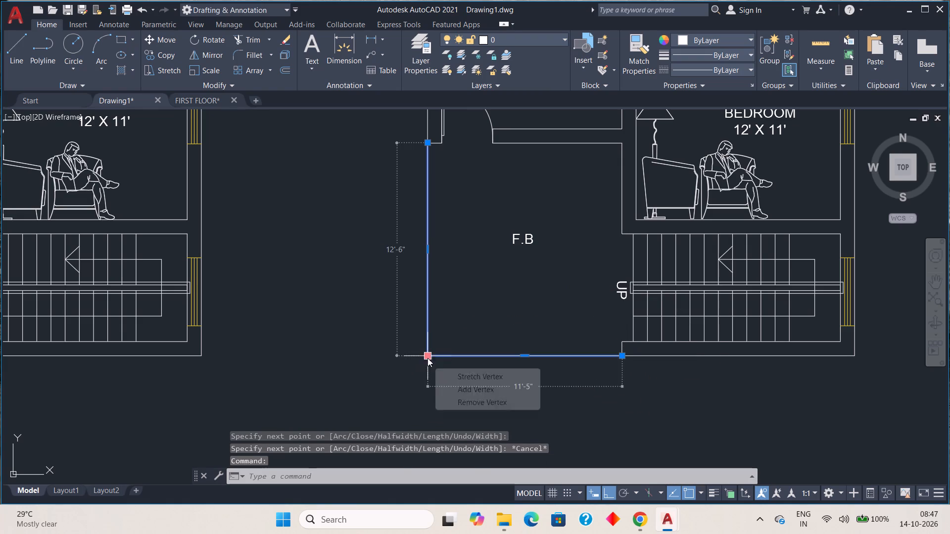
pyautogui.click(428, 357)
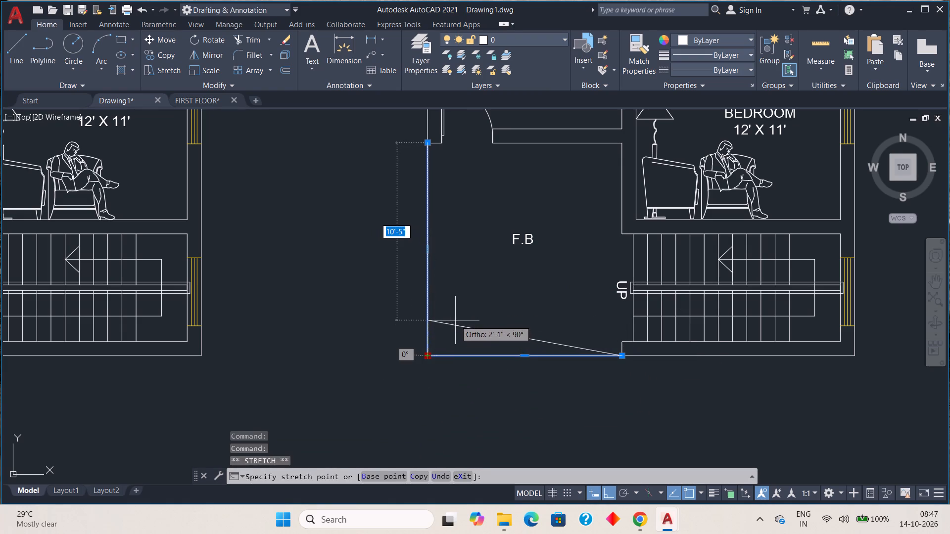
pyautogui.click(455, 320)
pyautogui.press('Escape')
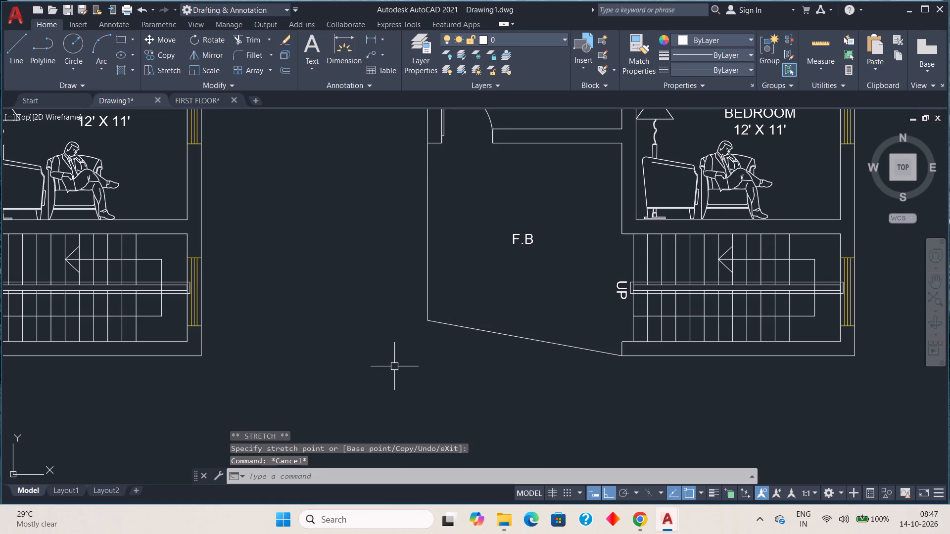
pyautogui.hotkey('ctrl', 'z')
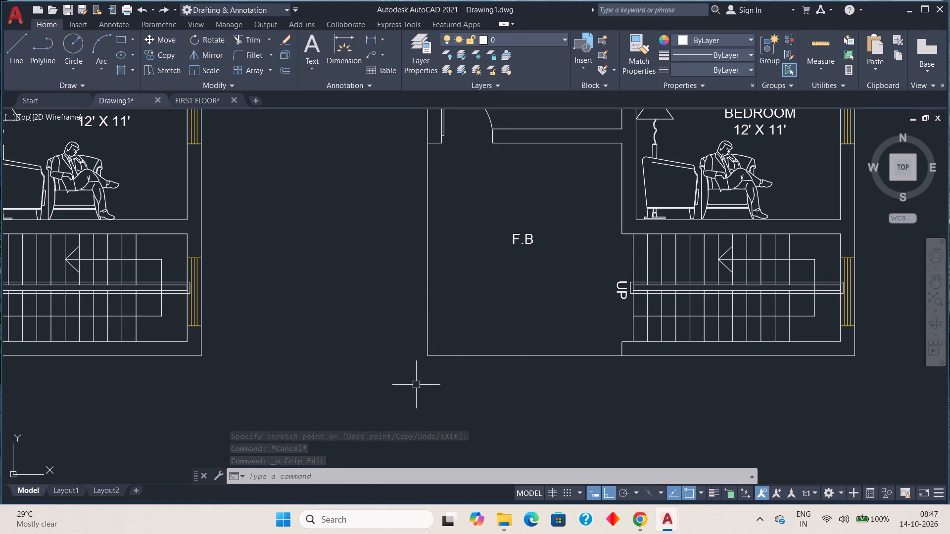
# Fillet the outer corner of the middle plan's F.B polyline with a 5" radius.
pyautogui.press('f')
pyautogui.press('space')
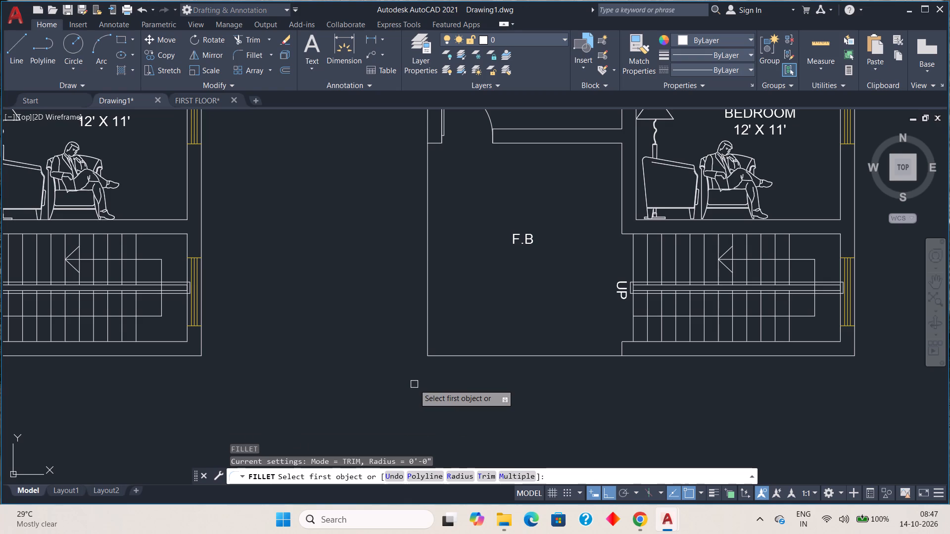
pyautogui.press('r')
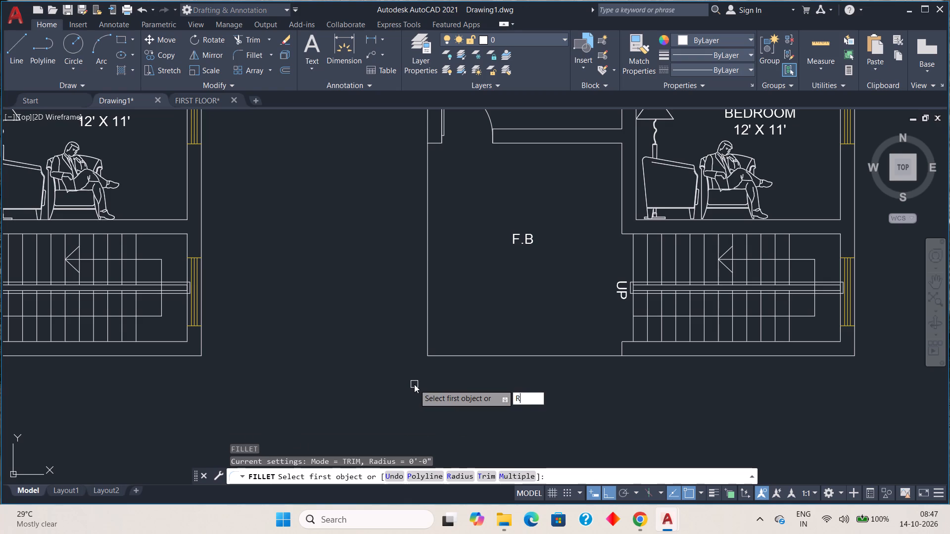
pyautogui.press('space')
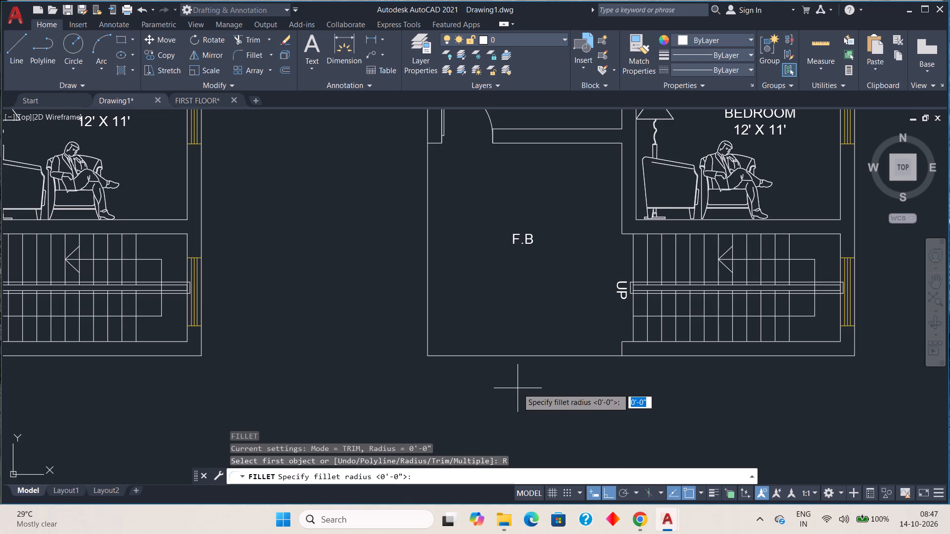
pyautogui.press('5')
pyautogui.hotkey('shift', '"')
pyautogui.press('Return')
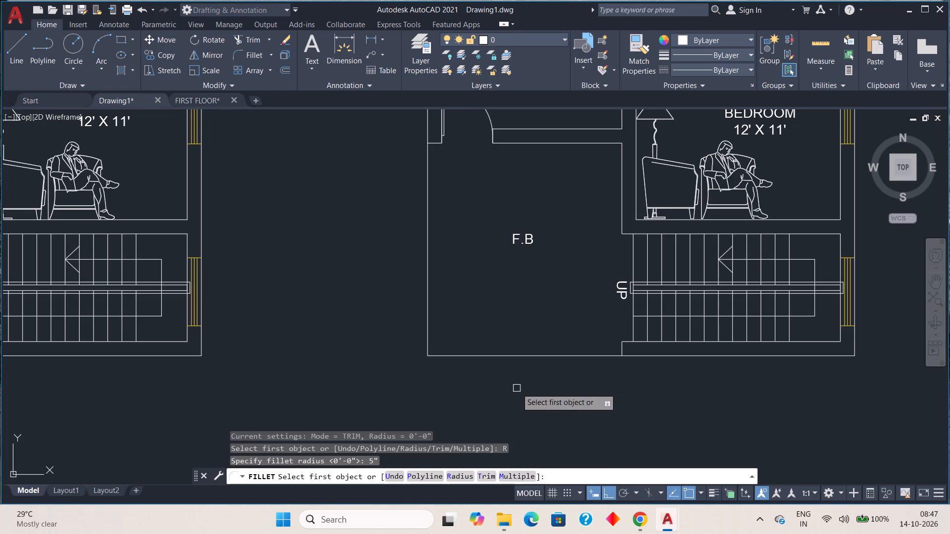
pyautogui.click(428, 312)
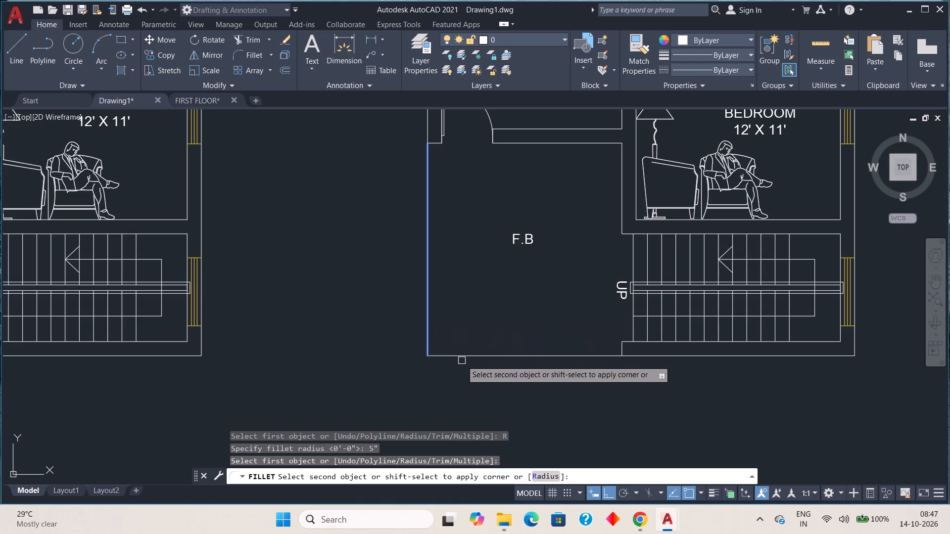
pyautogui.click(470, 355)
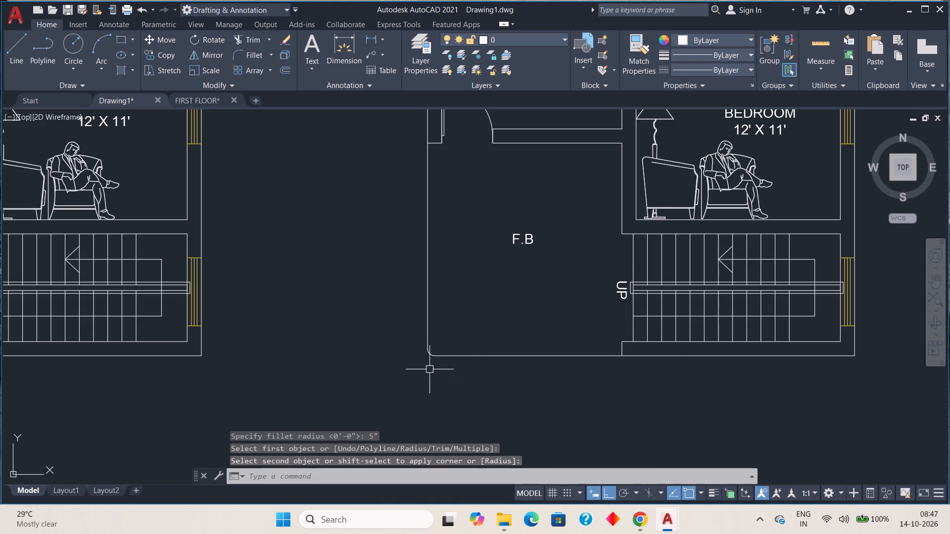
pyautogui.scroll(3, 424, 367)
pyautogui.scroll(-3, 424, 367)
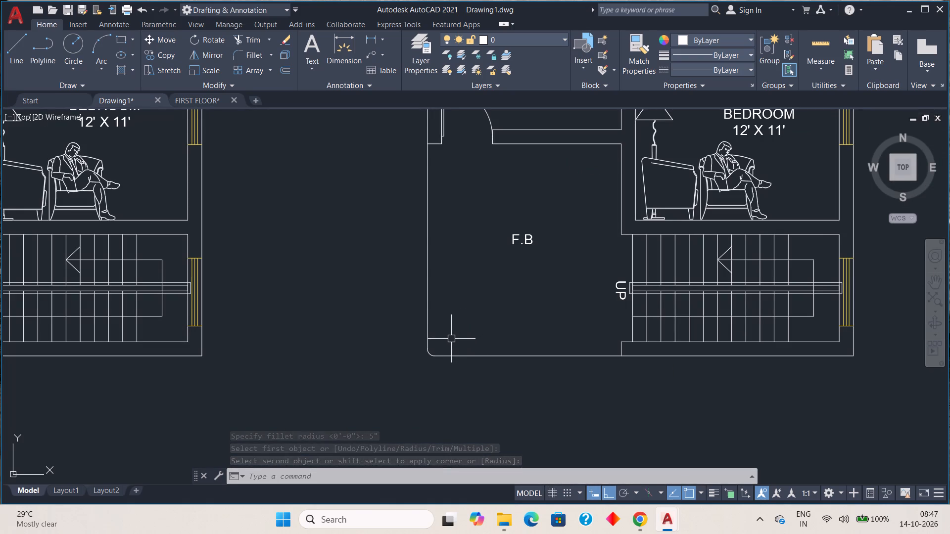
# Fillet the outer corner of the middle plan's F.B polyline with a 10" radius.
pyautogui.press('f')
pyautogui.press('space')
pyautogui.write('R')
pyautogui.press('space')
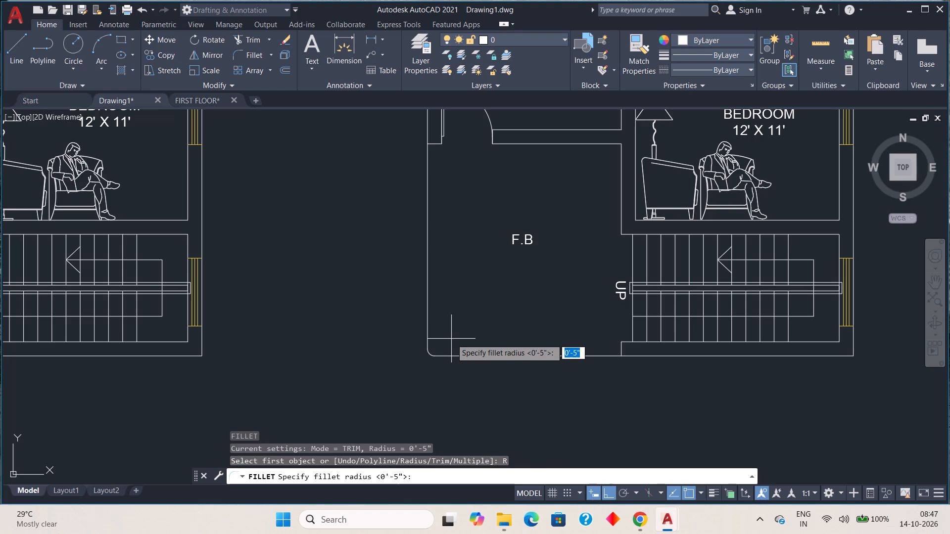
pyautogui.press('1')
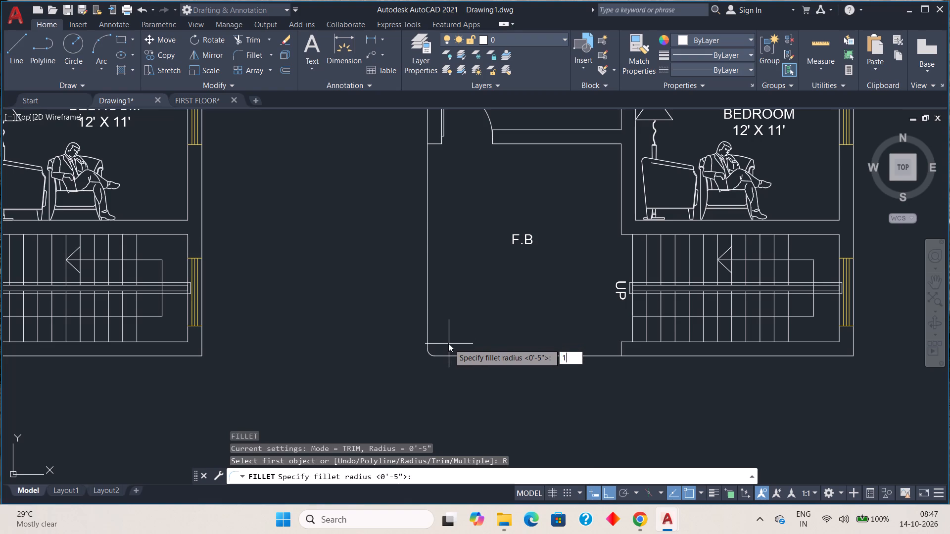
pyautogui.press('0')
pyautogui.hotkey('shift', '"')
pyautogui.press('Return')
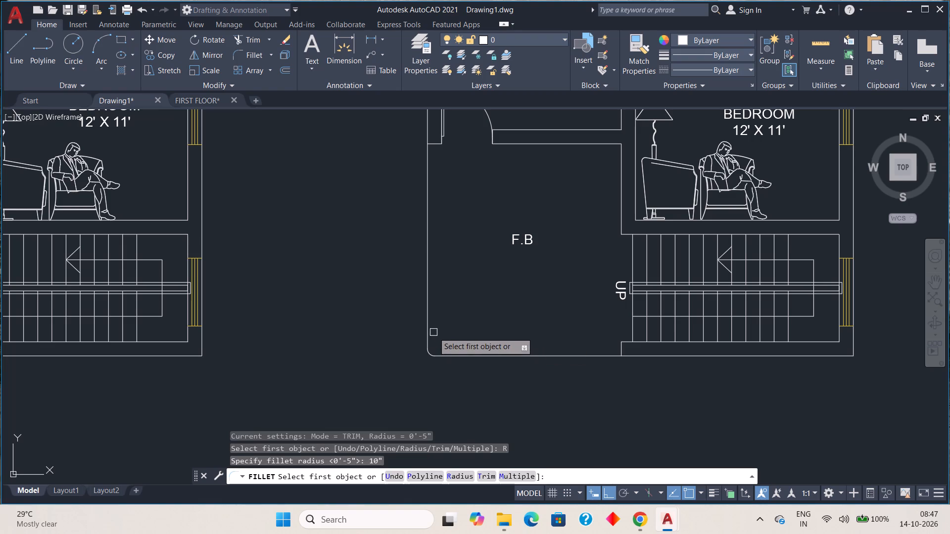
pyautogui.click(429, 322)
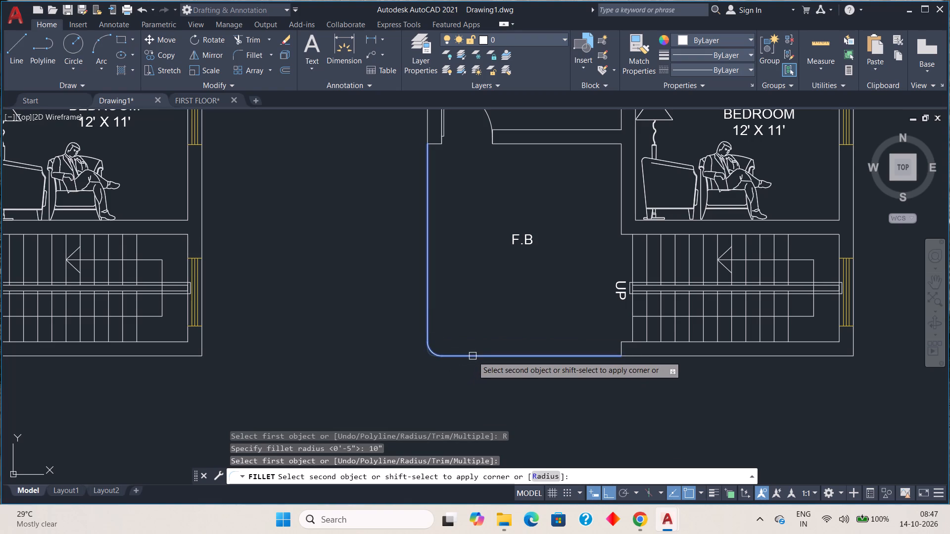
pyautogui.click(473, 356)
pyautogui.scroll(-1, 482, 390)
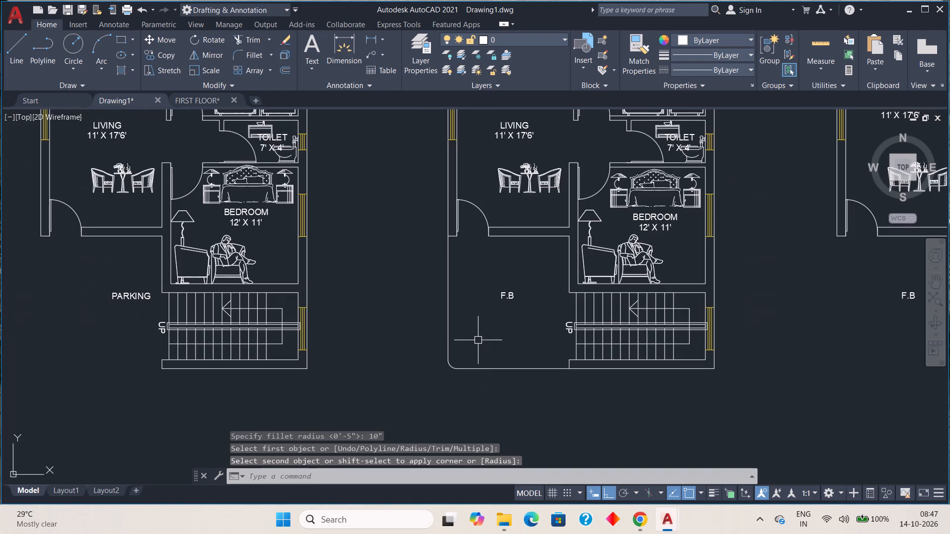
pyautogui.press('Escape')
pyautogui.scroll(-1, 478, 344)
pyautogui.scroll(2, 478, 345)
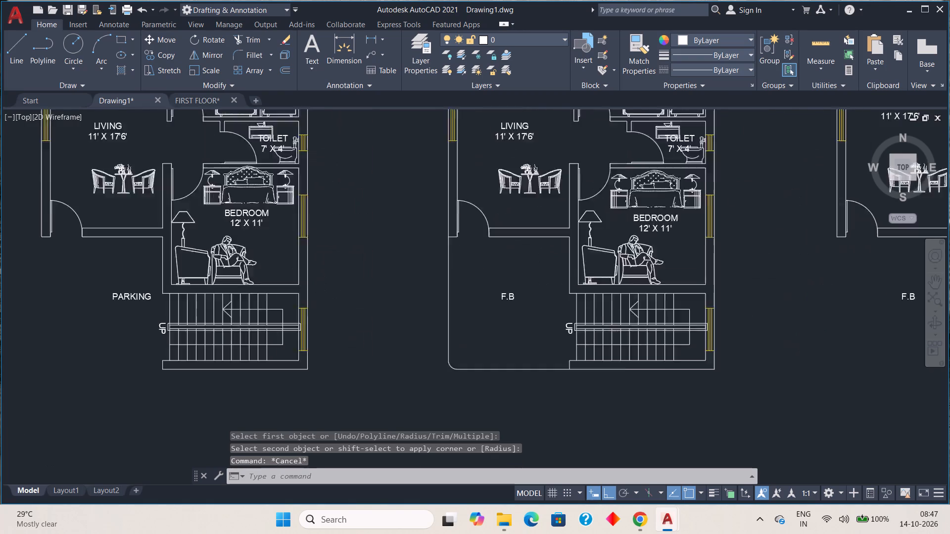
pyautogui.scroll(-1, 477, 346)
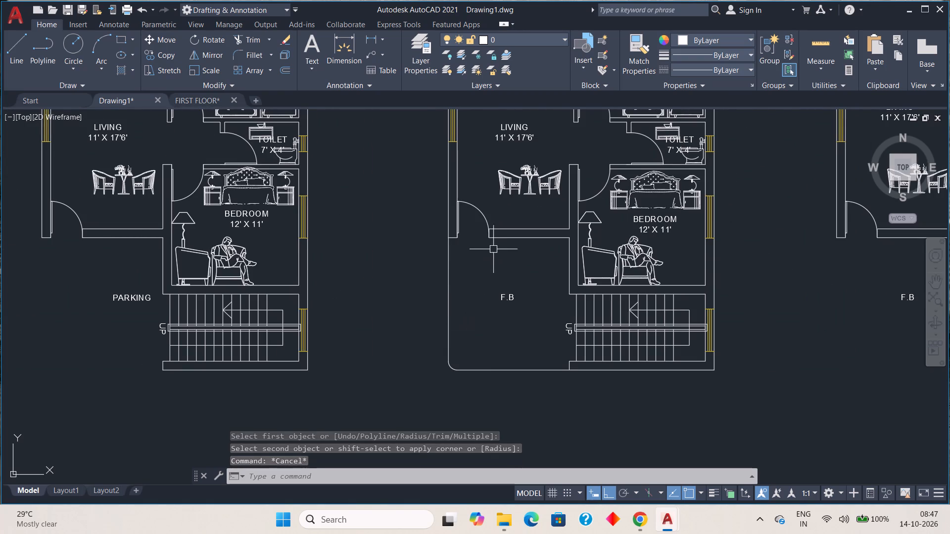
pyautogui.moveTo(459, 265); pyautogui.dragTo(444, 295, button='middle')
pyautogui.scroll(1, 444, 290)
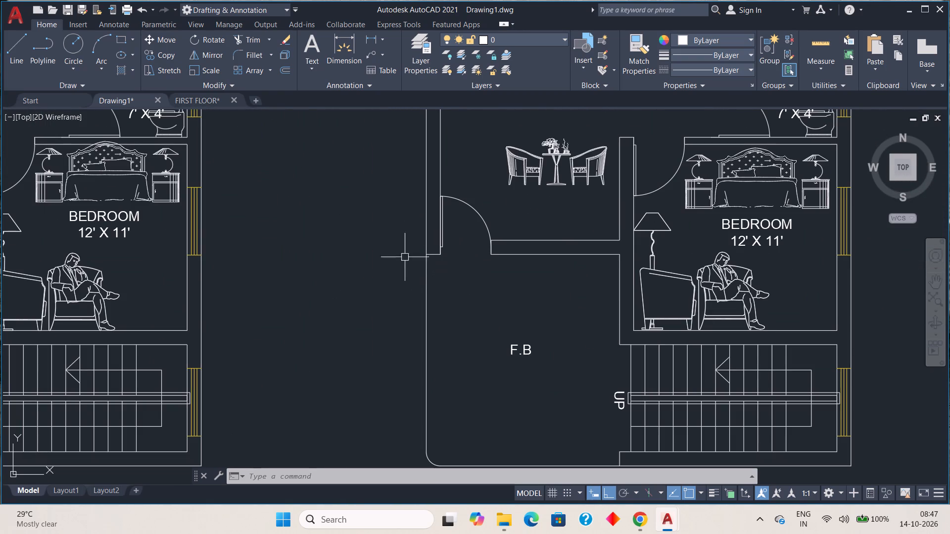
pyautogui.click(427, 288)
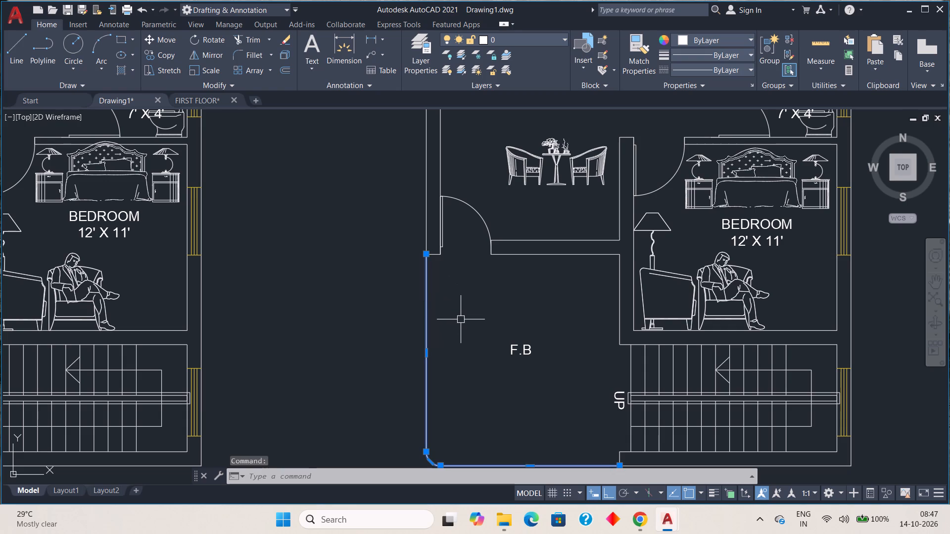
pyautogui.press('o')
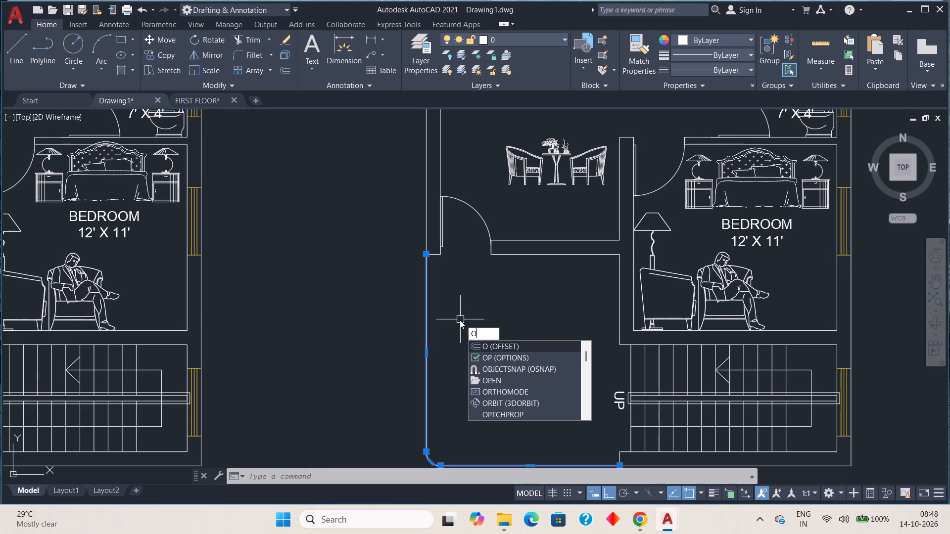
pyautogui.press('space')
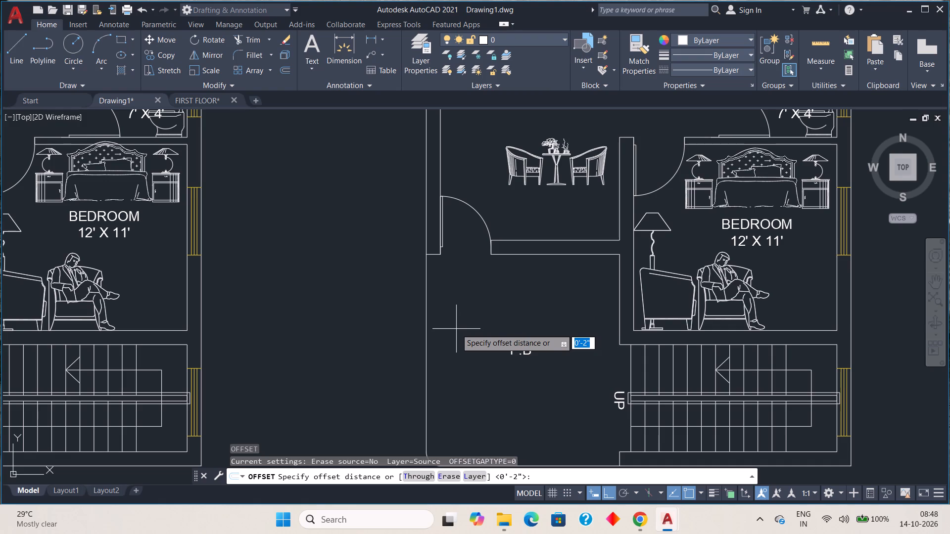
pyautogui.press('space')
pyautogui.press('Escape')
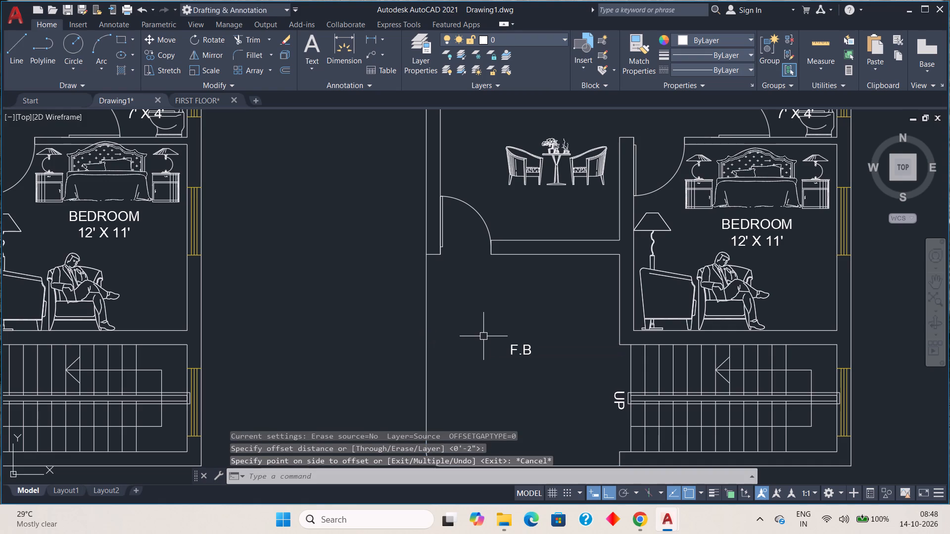
# Offset the middle plan's F.B polyline 10" inward to form the inner wall line.
pyautogui.press('o')
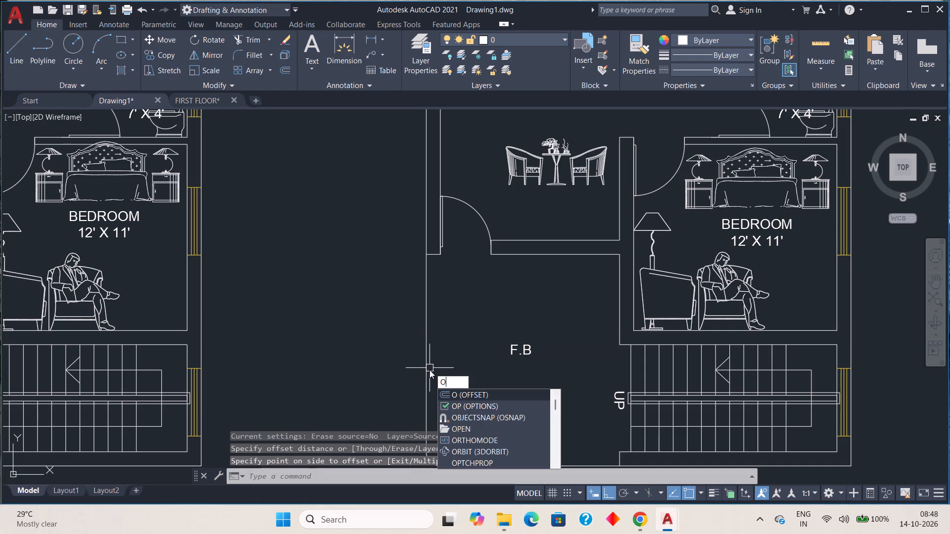
pyautogui.press('space')
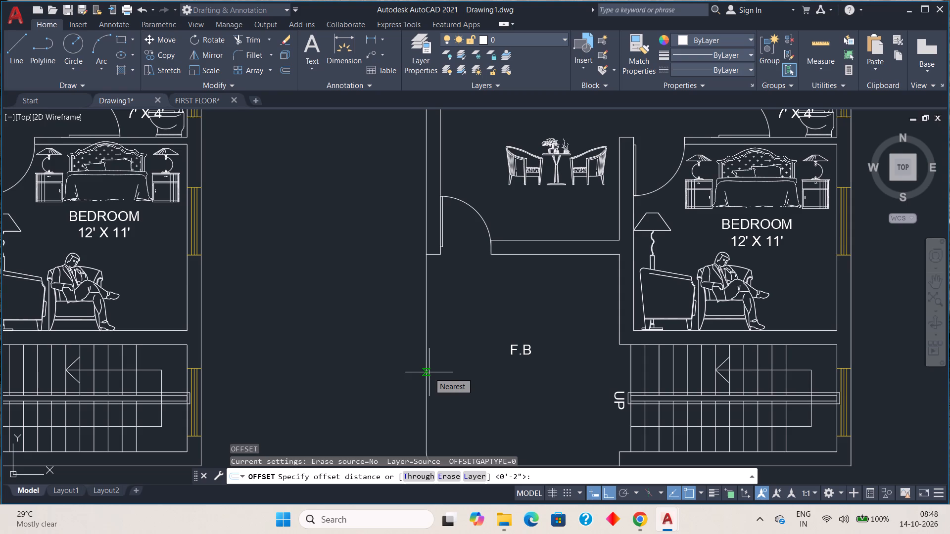
pyautogui.write('10')
pyautogui.hotkey('shift', '"')
pyautogui.press('Return')
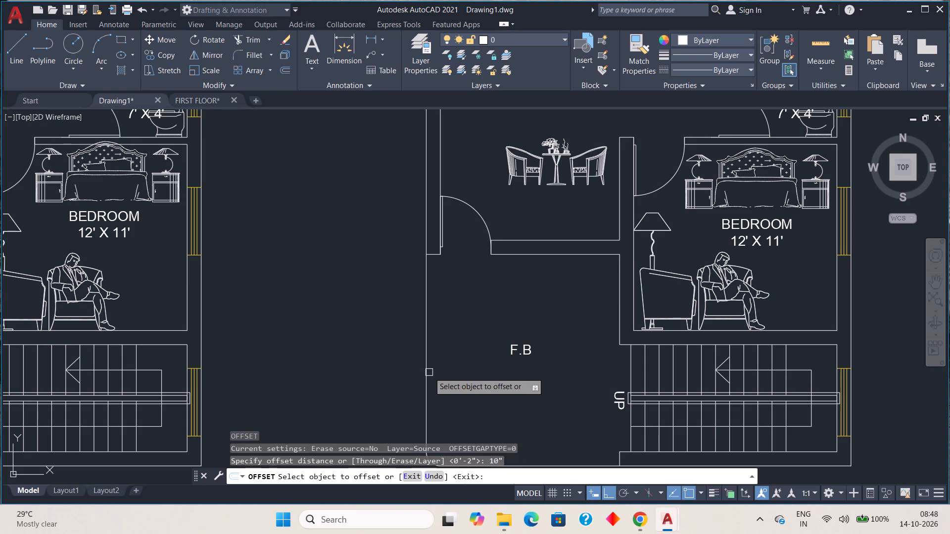
pyautogui.click(426, 374)
pyautogui.click(454, 368)
pyautogui.scroll(-1, 478, 388)
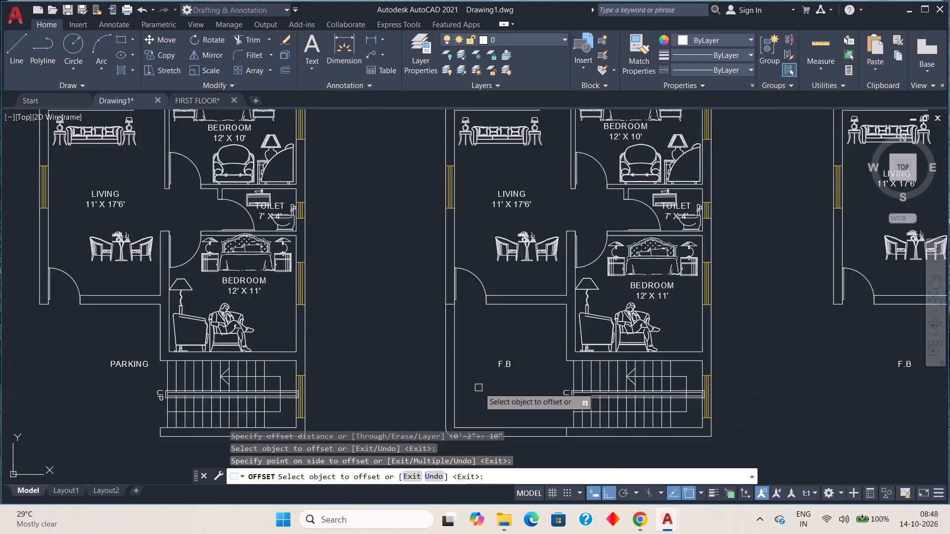
pyautogui.scroll(-1, 479, 387)
pyautogui.moveTo(492, 396); pyautogui.dragTo(494, 337, button='middle')
pyautogui.scroll(2, 475, 359)
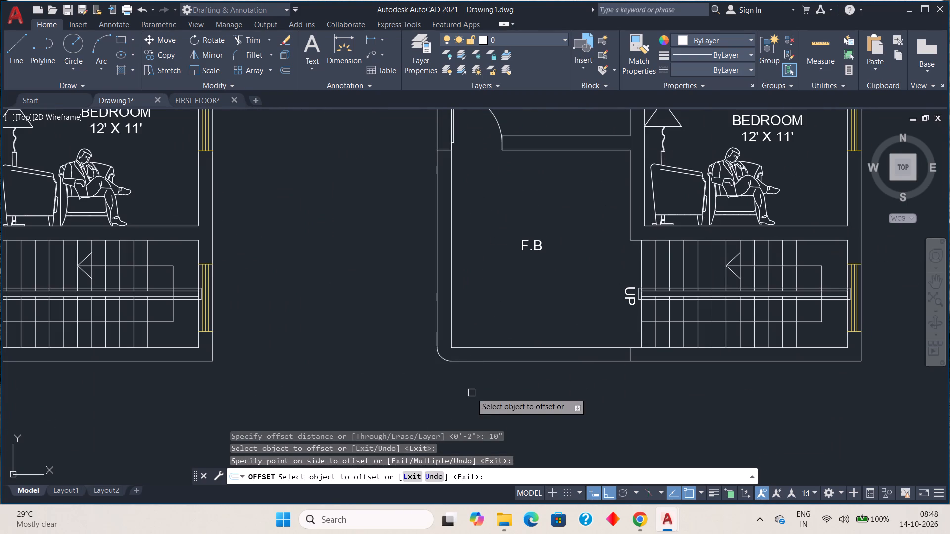
pyautogui.press('Escape')
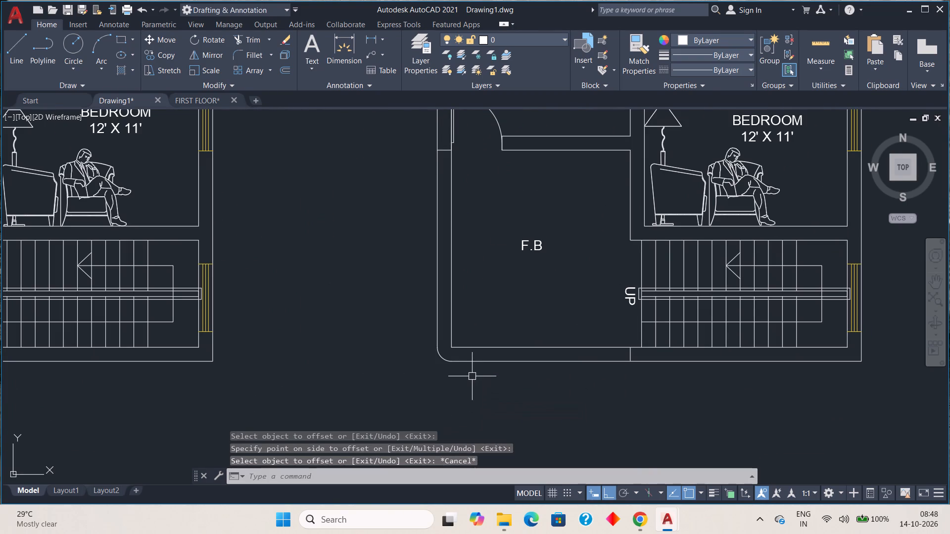
# Fillet the corner of the middle plan's inner F.B wall line with a 10" radius.
pyautogui.write('F R')
pyautogui.press('space')
pyautogui.press('space')
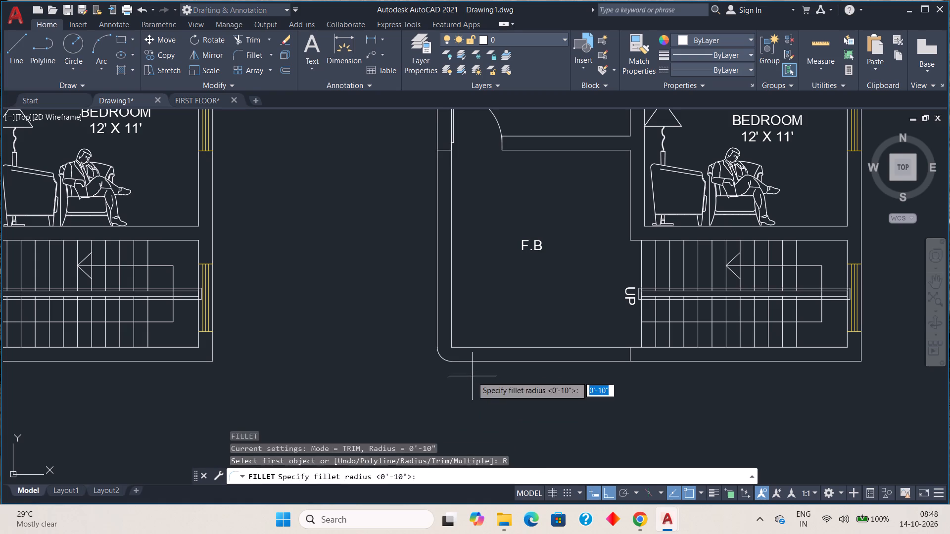
pyautogui.click(449, 312)
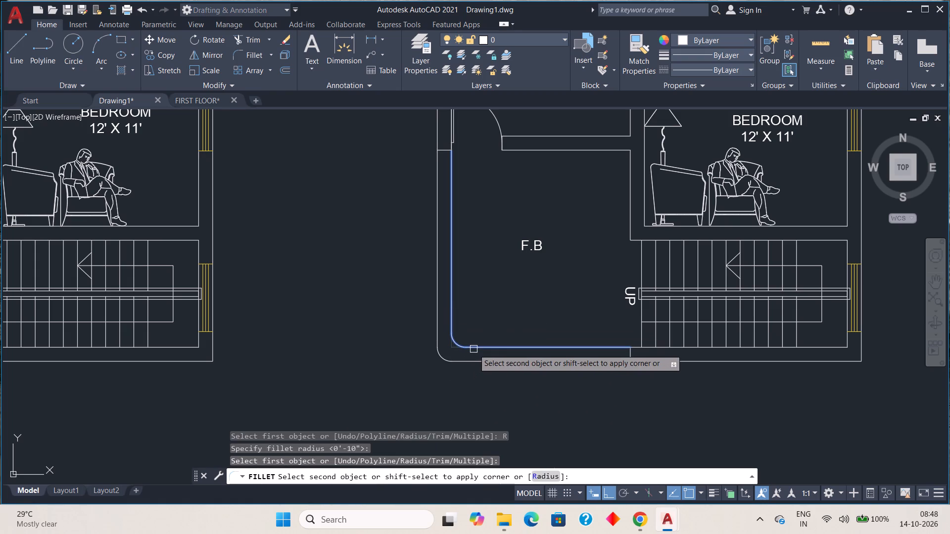
pyautogui.click(474, 349)
pyautogui.press('Escape')
# Copy both F.B wall polylines from the middle plan's outer stair wall corner to the rightmost plan's matching corner, about 36'-8" across.
pyautogui.scroll(-1, 505, 378)
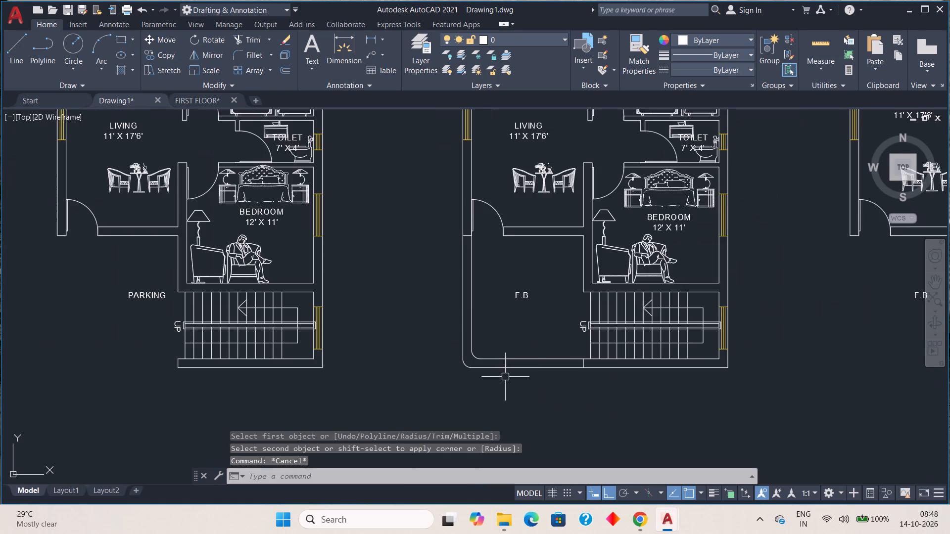
pyautogui.scroll(-1, 546, 363)
pyautogui.moveTo(610, 391); pyautogui.dragTo(574, 388, button='middle')
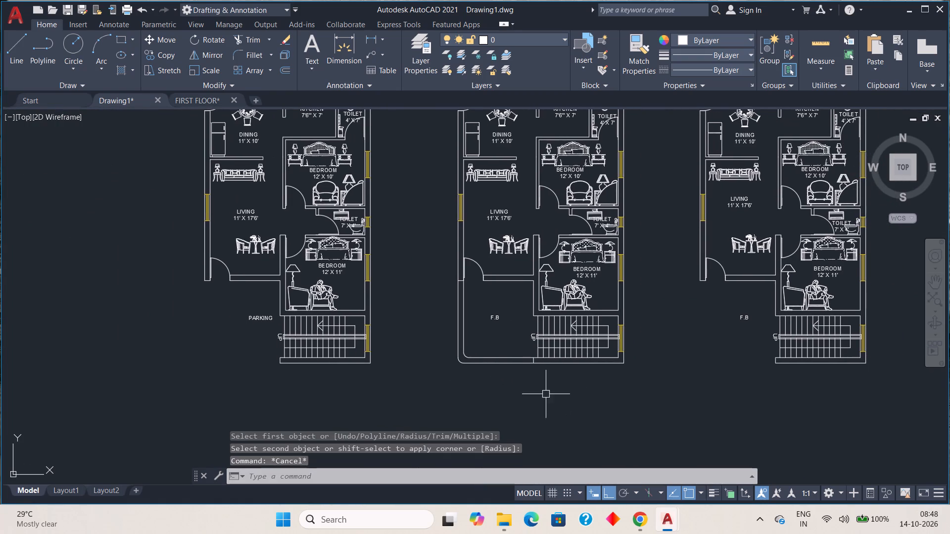
pyautogui.scroll(2, 514, 385)
pyautogui.click(474, 331)
pyautogui.click(473, 315)
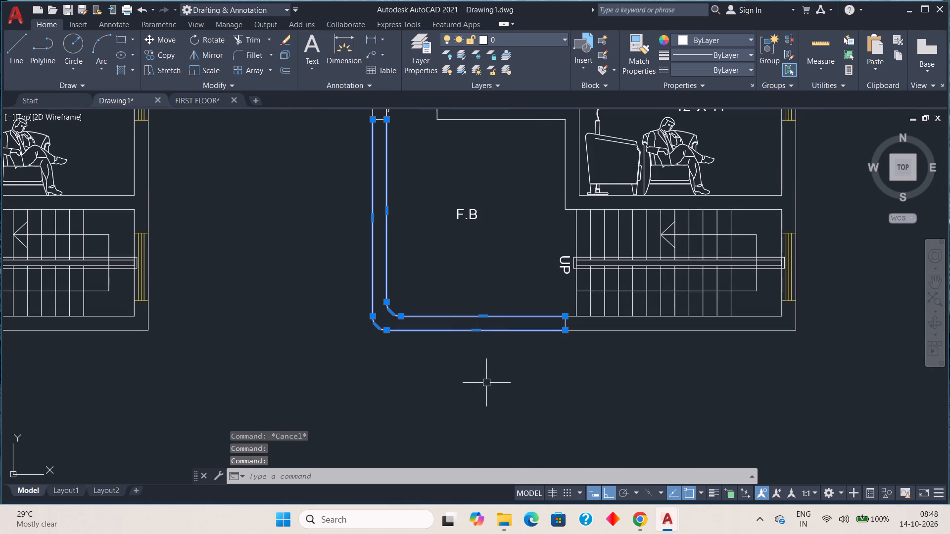
pyautogui.press('c')
pyautogui.press('o')
pyautogui.press('space')
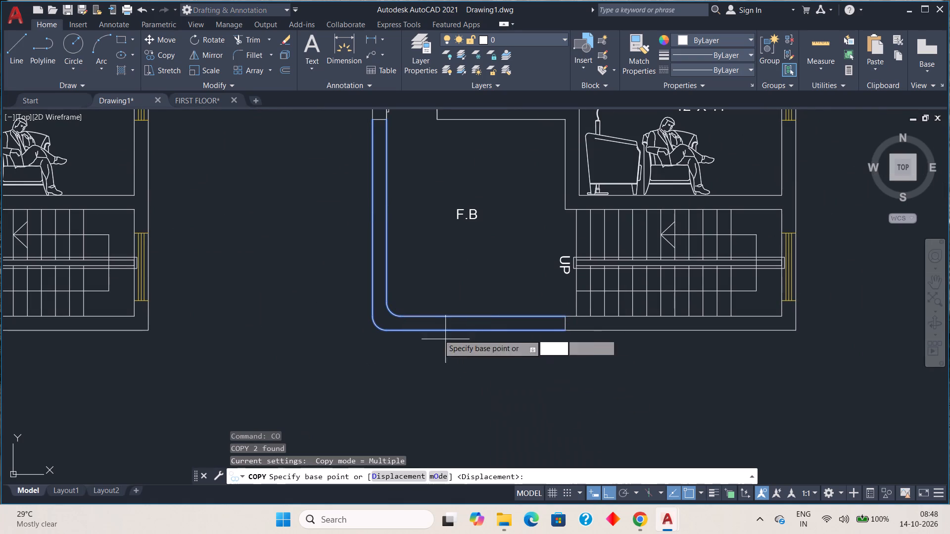
pyautogui.scroll(2, 570, 334)
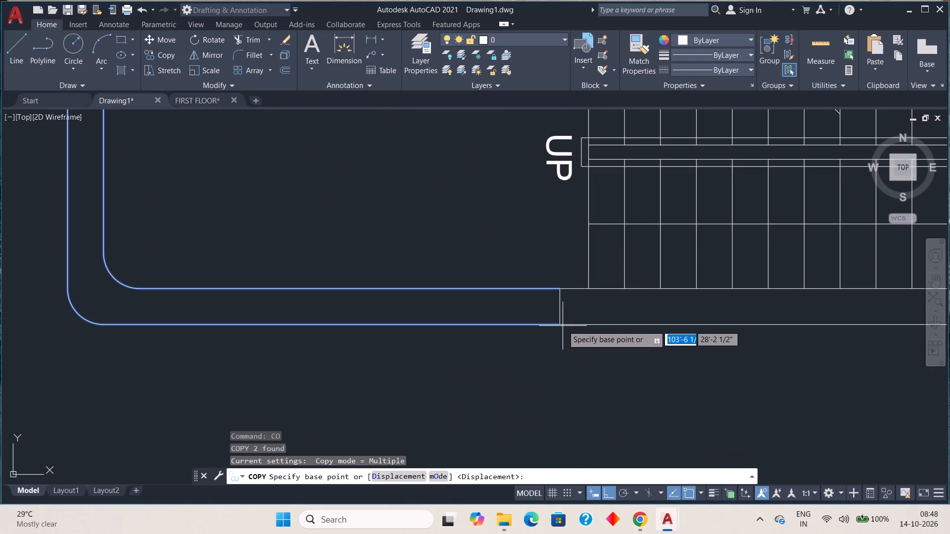
pyautogui.click(559, 323)
pyautogui.scroll(-2, 785, 328)
pyautogui.moveTo(760, 324); pyautogui.dragTo(292, 316, button='middle')
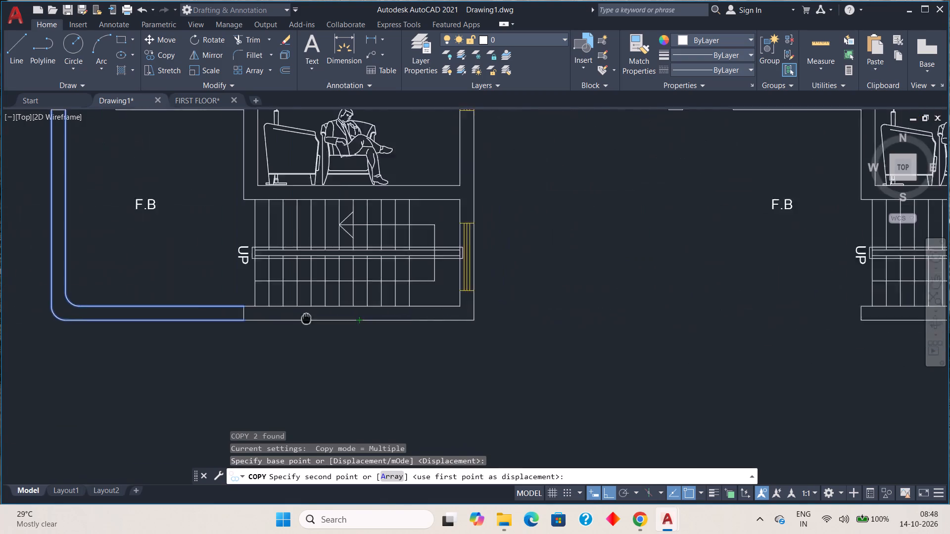
pyautogui.moveTo(292, 316); pyautogui.dragTo(149, 322, button='middle')
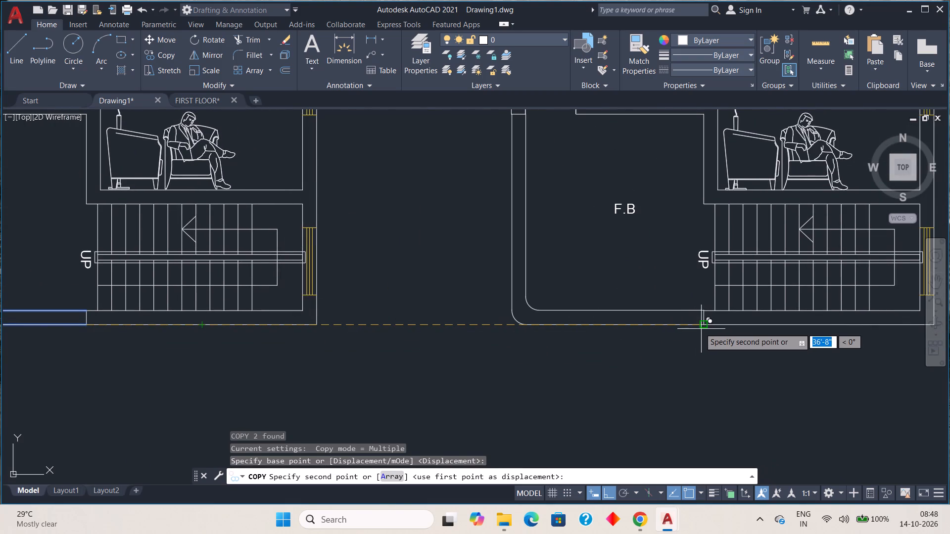
pyautogui.click(703, 328)
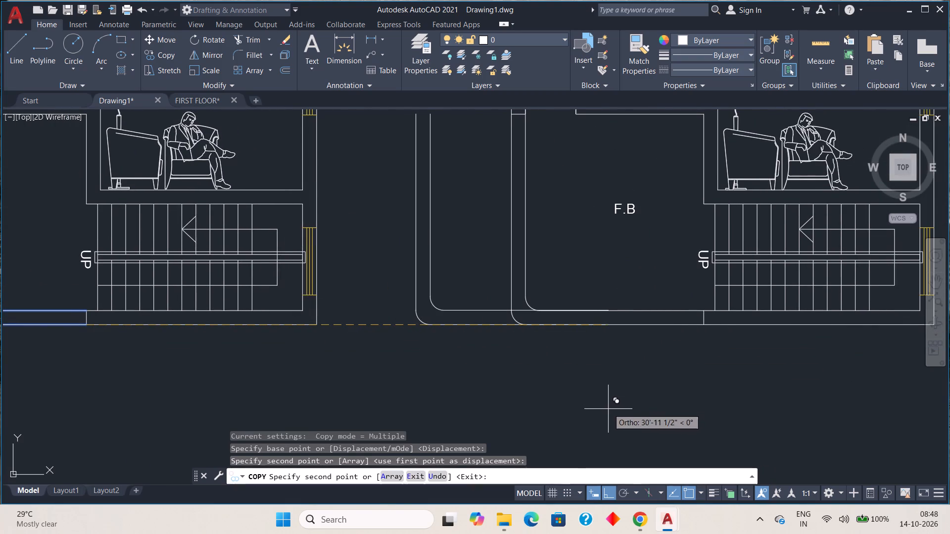
# Examine the three floor plans side by side, including the F.B walls on the middle and rightmost plans.
pyautogui.press('Escape')
pyautogui.scroll(-2, 611, 400)
pyautogui.middleClick(620, 408)
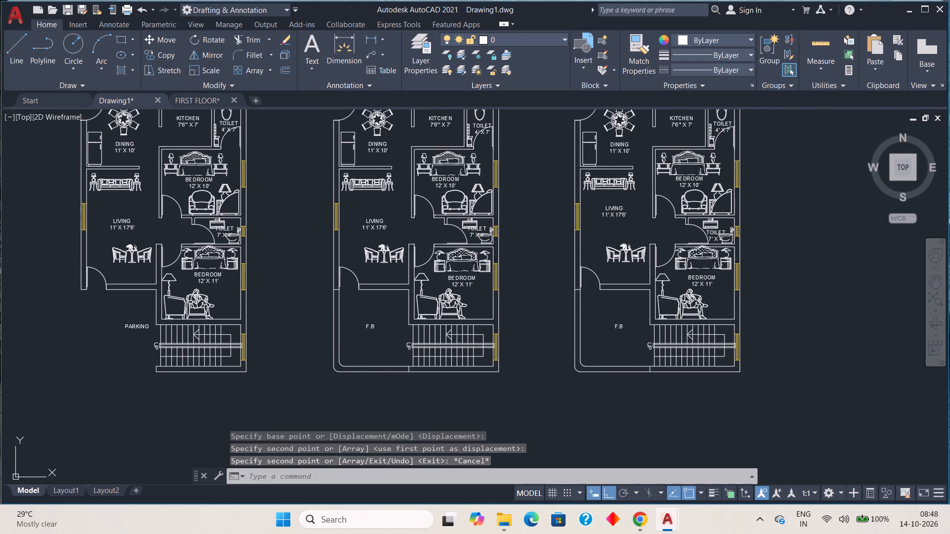
pyautogui.scroll(-1, 623, 411)
pyautogui.moveTo(616, 379); pyautogui.dragTo(637, 375, button='middle')
pyautogui.moveTo(574, 383); pyautogui.dragTo(630, 379, button='middle')
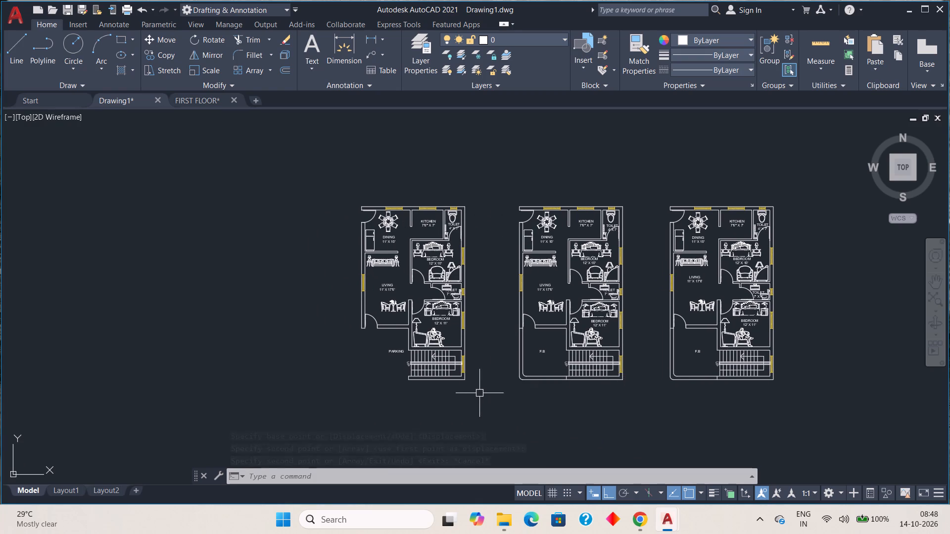
pyautogui.moveTo(508, 390); pyautogui.dragTo(572, 368, button='middle')
pyautogui.scroll(3, 617, 323)
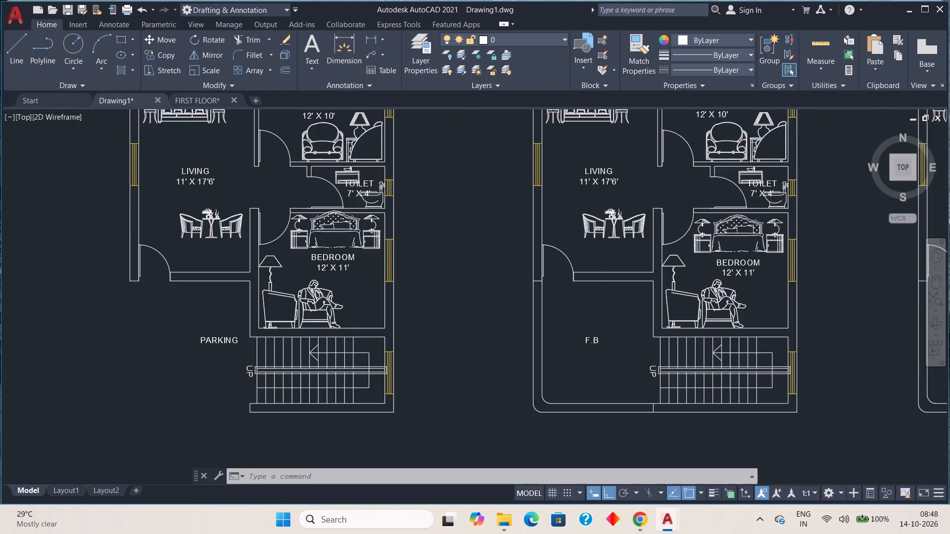
pyautogui.scroll(-3, 611, 330)
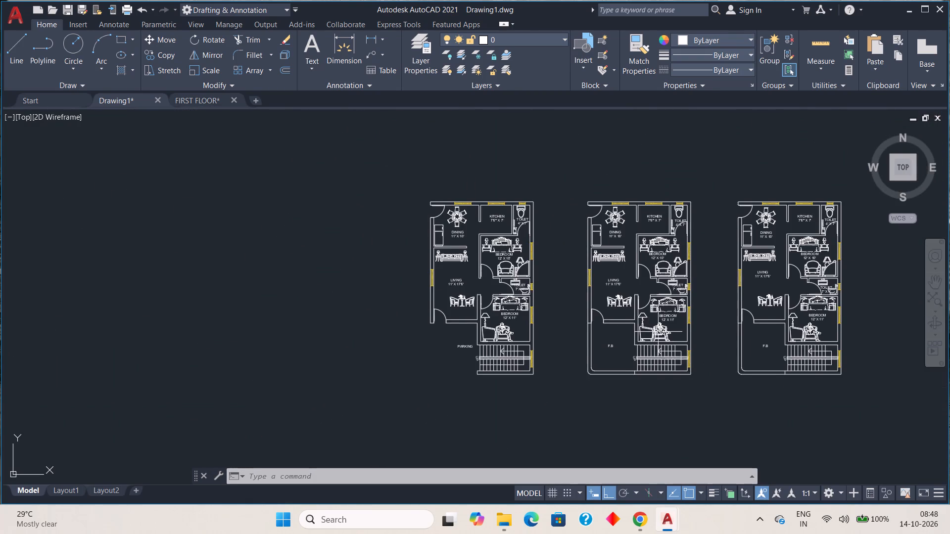
pyautogui.moveTo(659, 331); pyautogui.dragTo(586, 358, button='middle')
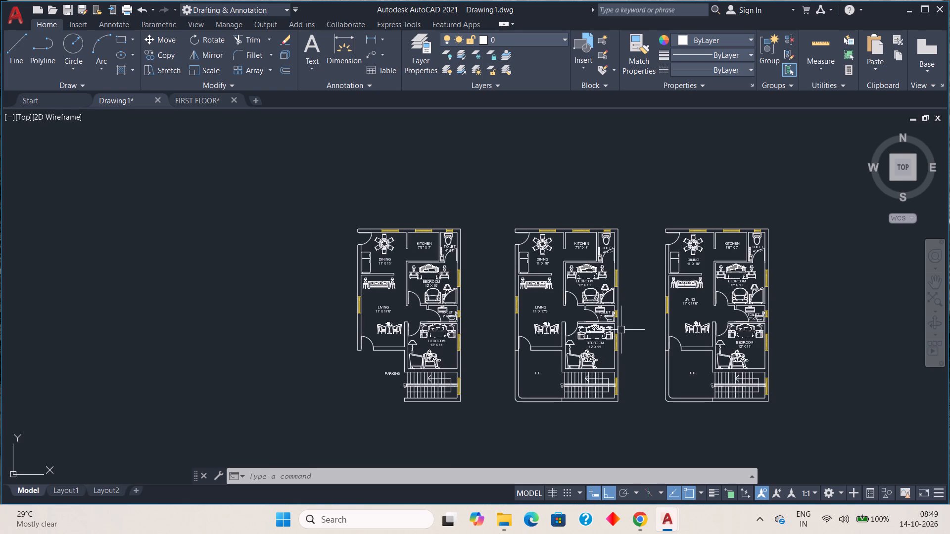
pyautogui.scroll(2, 657, 328)
pyautogui.scroll(-1, 646, 327)
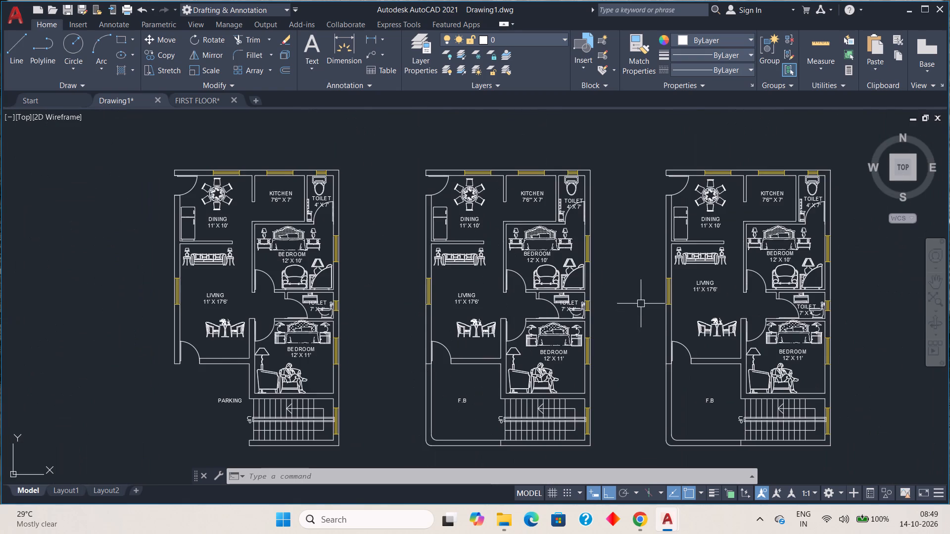
pyautogui.moveTo(641, 268); pyautogui.dragTo(639, 276, button='middle')
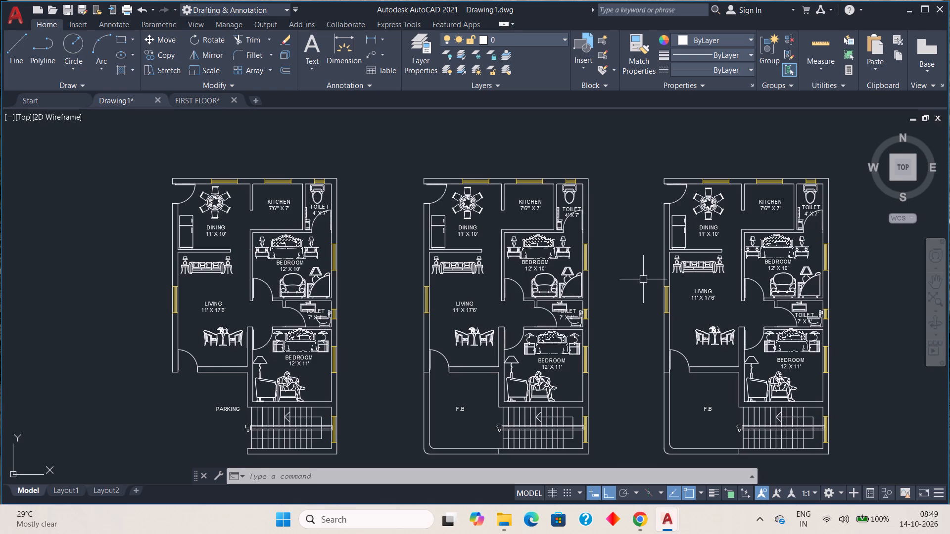
pyautogui.moveTo(657, 260); pyautogui.dragTo(658, 227, button='middle')
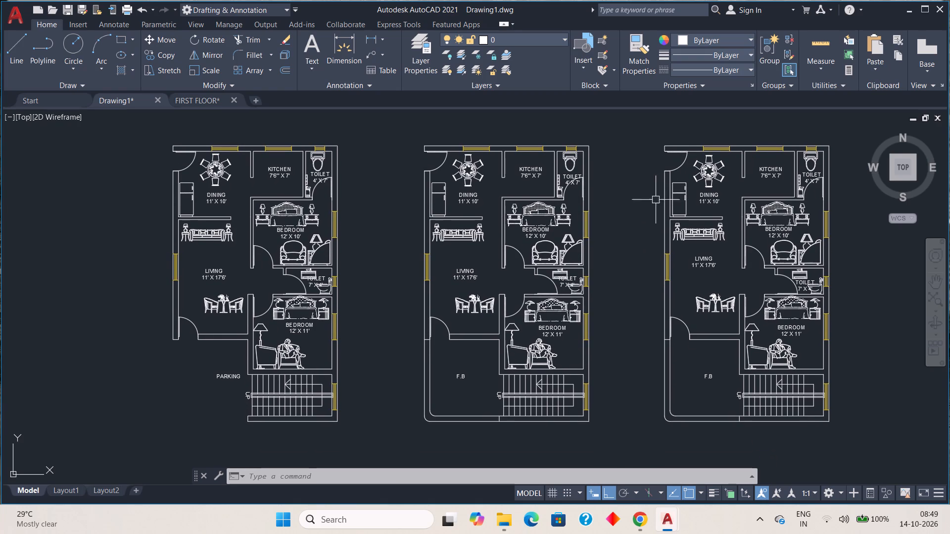
# Move the entire rightmost floor plan horizontally farther away from the middle plan, using its lower stair-side outer corner as base point.
pyautogui.scroll(2, 655, 220)
pyautogui.scroll(-2, 655, 222)
pyautogui.moveTo(655, 222); pyautogui.dragTo(618, 224, button='middle')
pyautogui.click(594, 123)
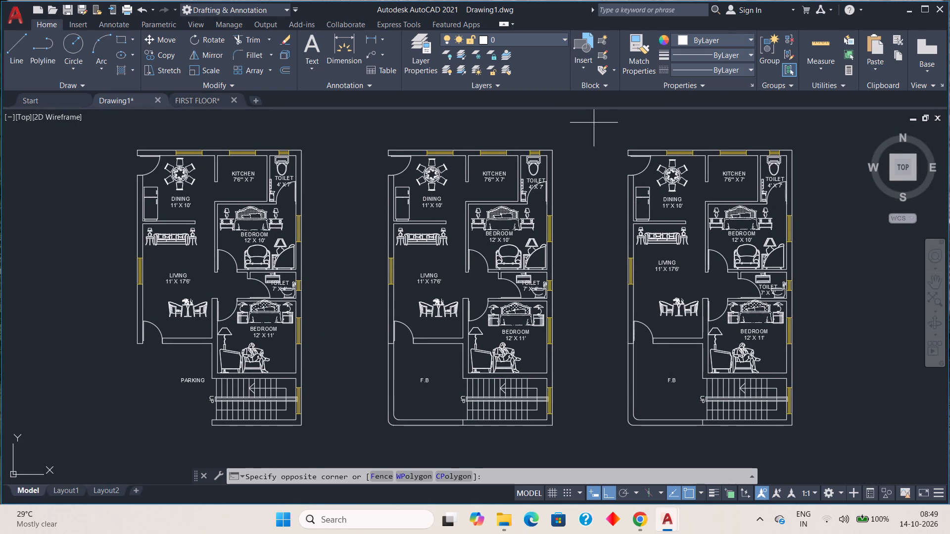
pyautogui.click(862, 440)
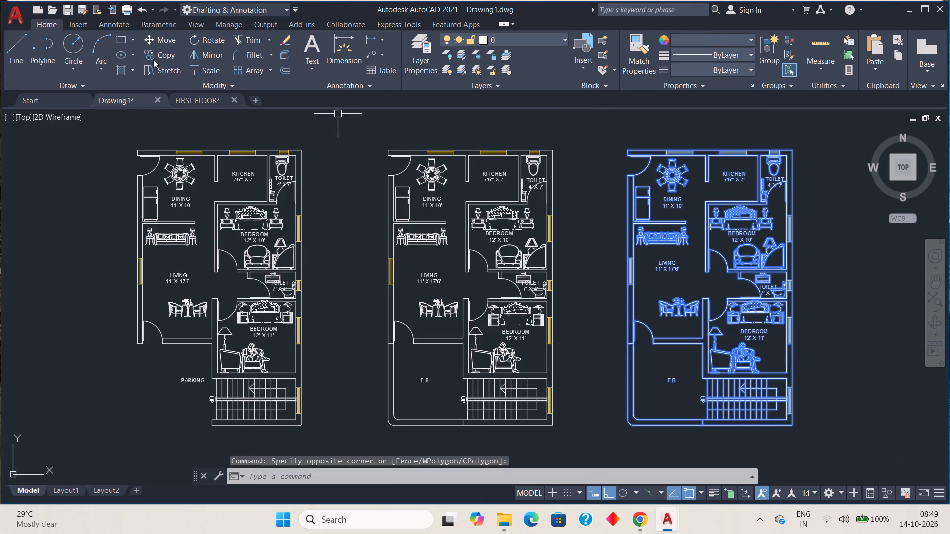
pyautogui.click(168, 38)
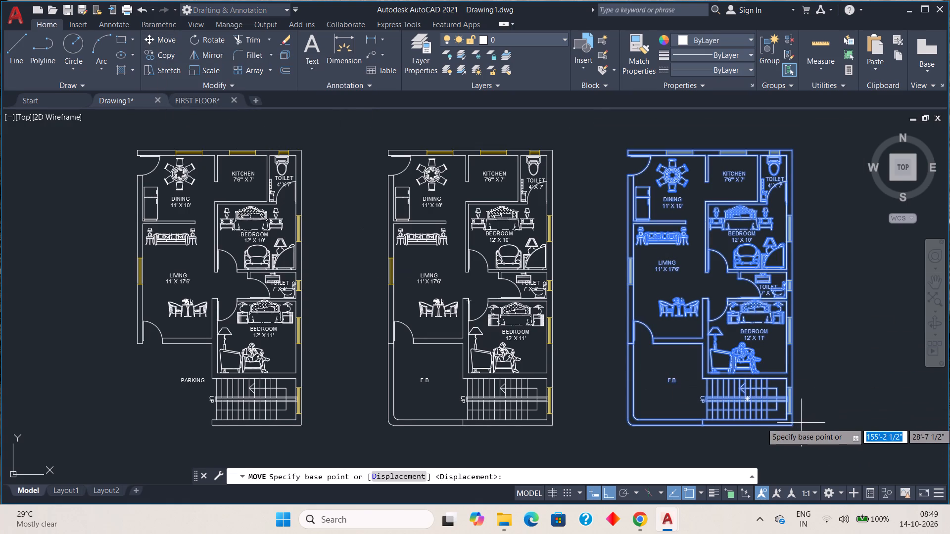
pyautogui.click(792, 426)
pyautogui.moveTo(874, 425); pyautogui.dragTo(474, 431, button='middle')
pyautogui.click(658, 435)
pyautogui.press('Escape')
pyautogui.press('Escape')
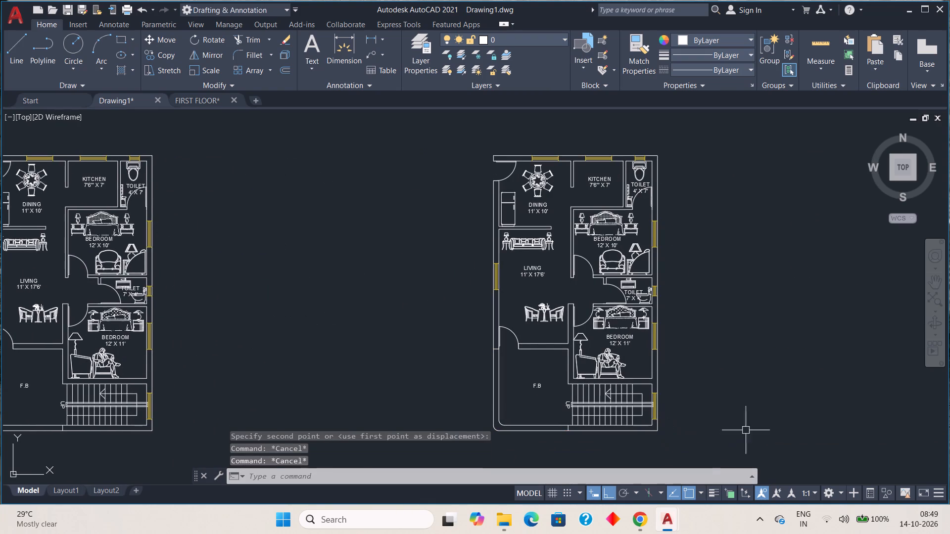
# Offset the rightmost plan's outer wall line beside the living and dining rooms 3' outward.
pyautogui.scroll(-1, 719, 412)
pyautogui.moveTo(711, 407); pyautogui.dragTo(715, 360, button='middle')
pyautogui.scroll(2, 665, 377)
pyautogui.scroll(-1, 632, 359)
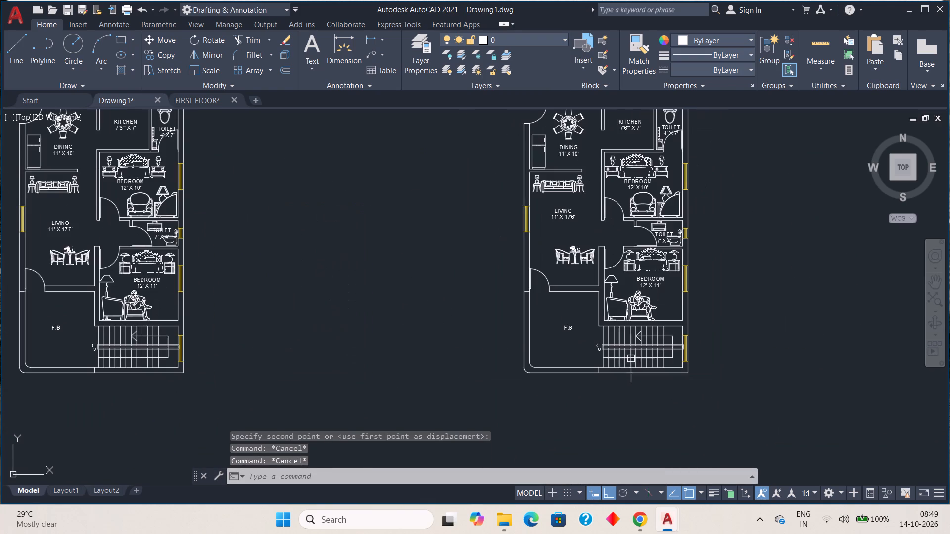
pyautogui.moveTo(576, 315); pyautogui.dragTo(736, 353, button='middle')
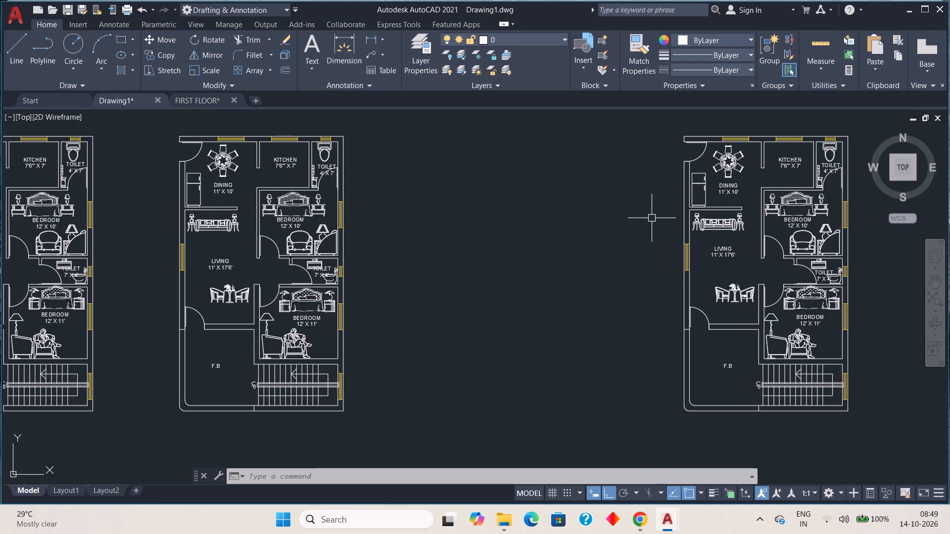
pyautogui.write('O')
pyautogui.press('space')
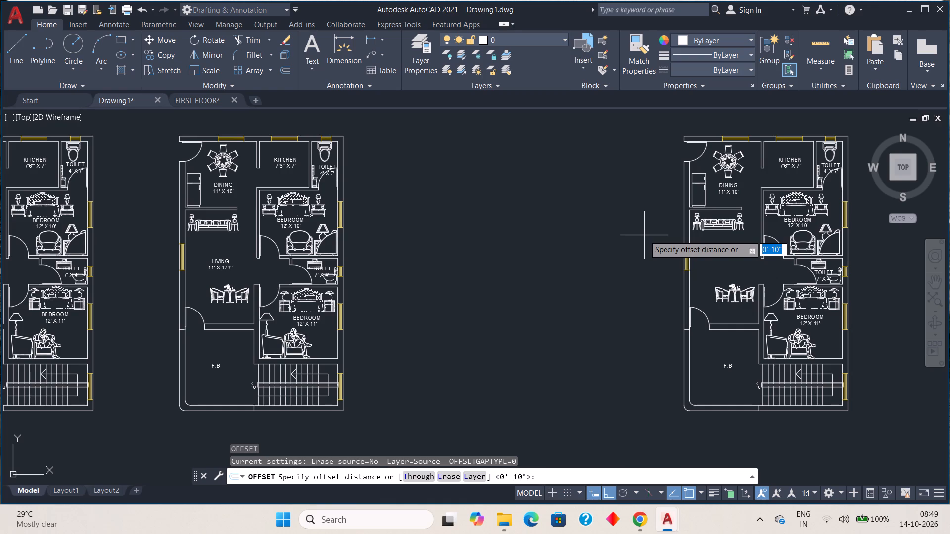
pyautogui.press('1')
pyautogui.press("'")
pyautogui.press('Return')
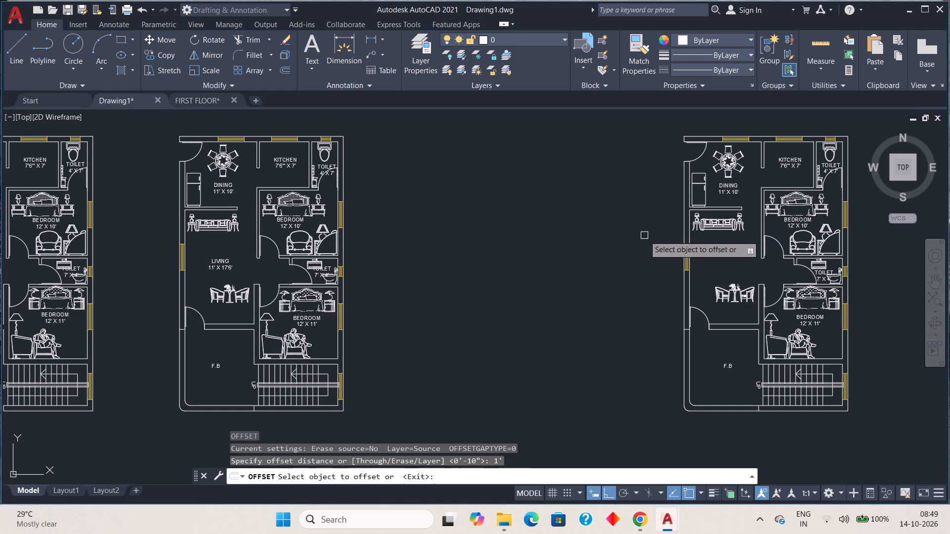
pyautogui.scroll(2, 679, 238)
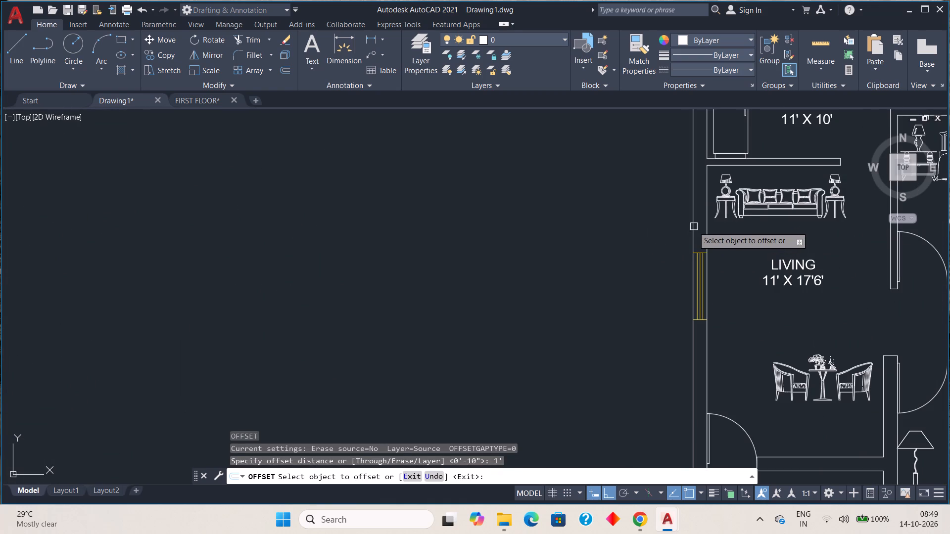
pyautogui.click(692, 226)
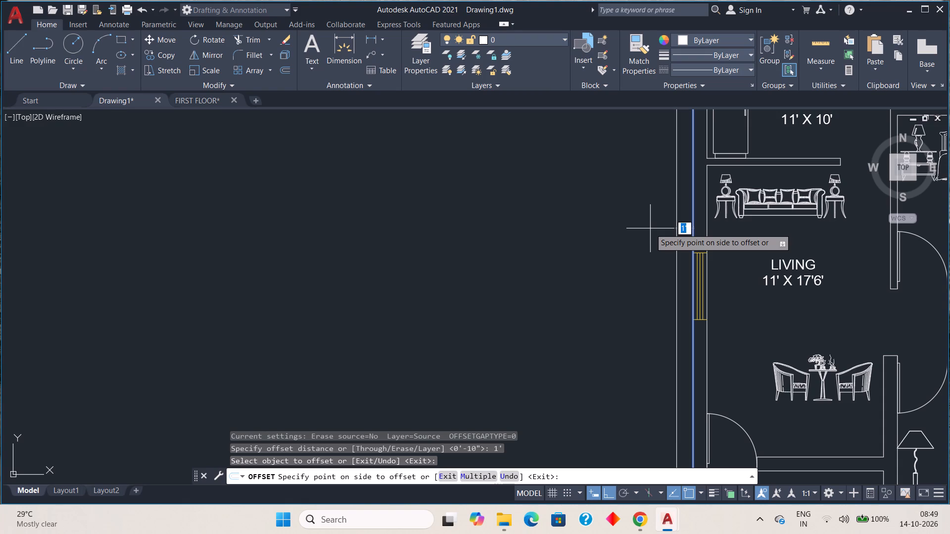
pyautogui.press('3')
pyautogui.press("'")
pyautogui.press('Return')
pyautogui.press('Escape')
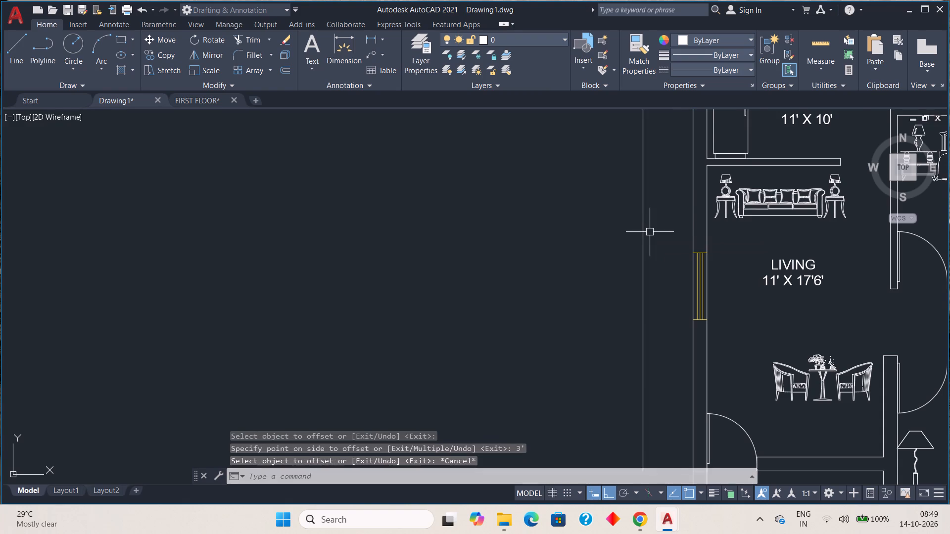
# Offset the new line outside the rightmost plan's living and dining wall 5" farther outward.
pyautogui.scroll(-2, 655, 240)
pyautogui.scroll(1, 654, 242)
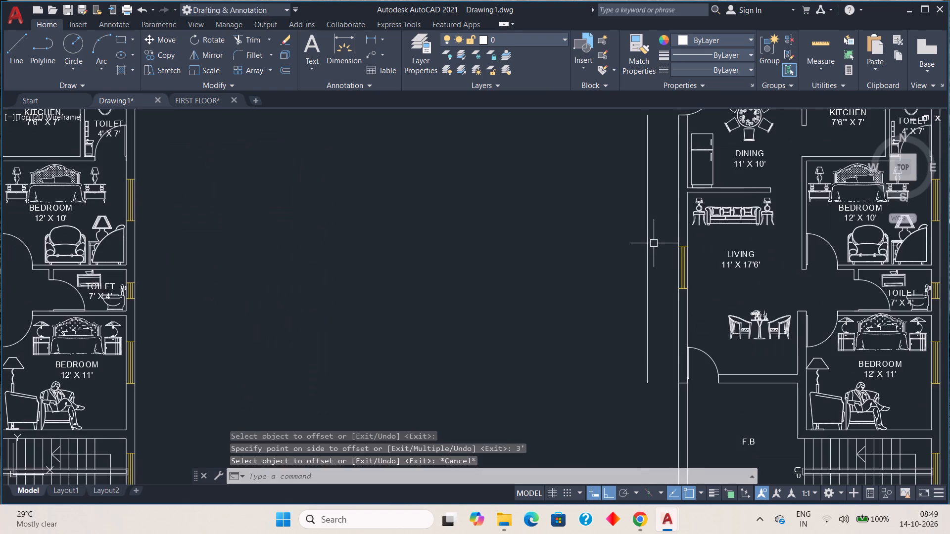
pyautogui.scroll(-1, 654, 243)
pyautogui.moveTo(653, 226); pyautogui.dragTo(654, 237, button='middle')
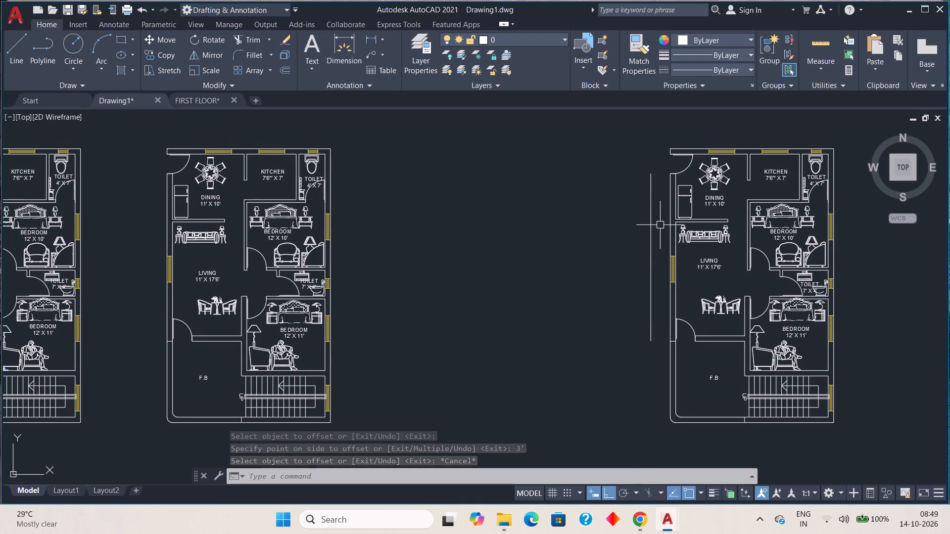
pyautogui.scroll(1, 660, 224)
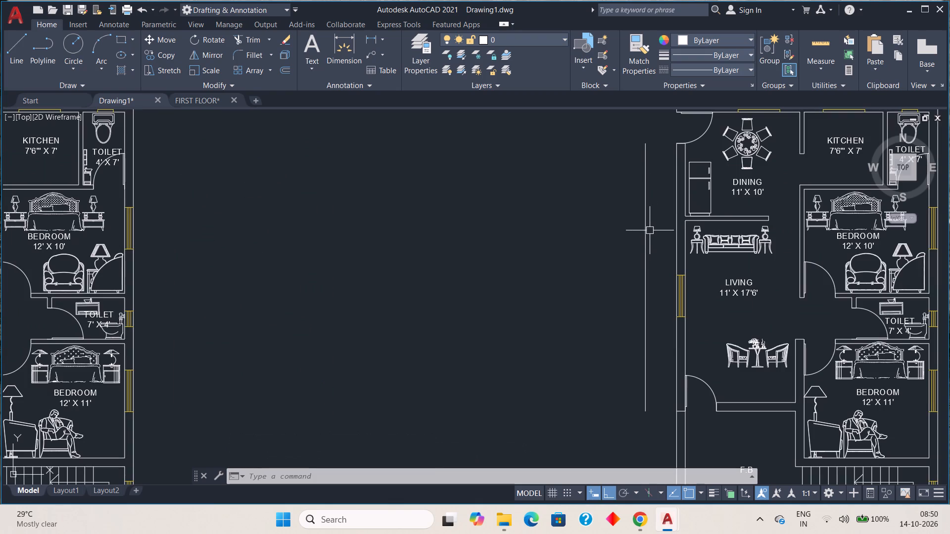
pyautogui.click(644, 231)
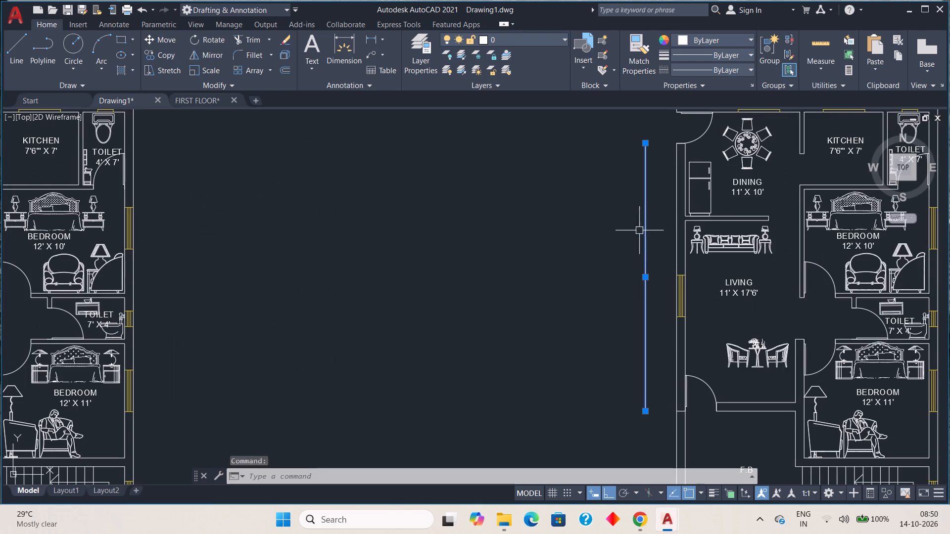
pyautogui.press('Escape')
pyautogui.press('o')
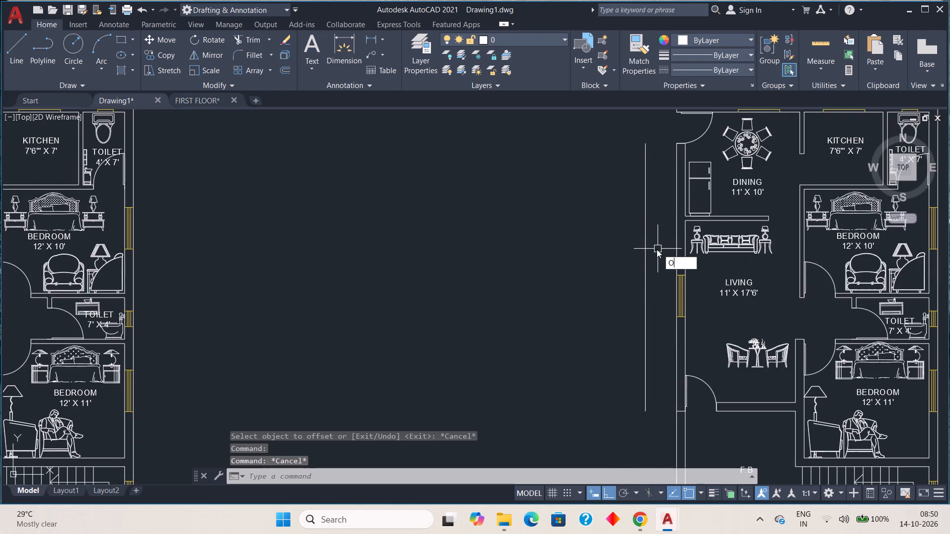
pyautogui.press('Return')
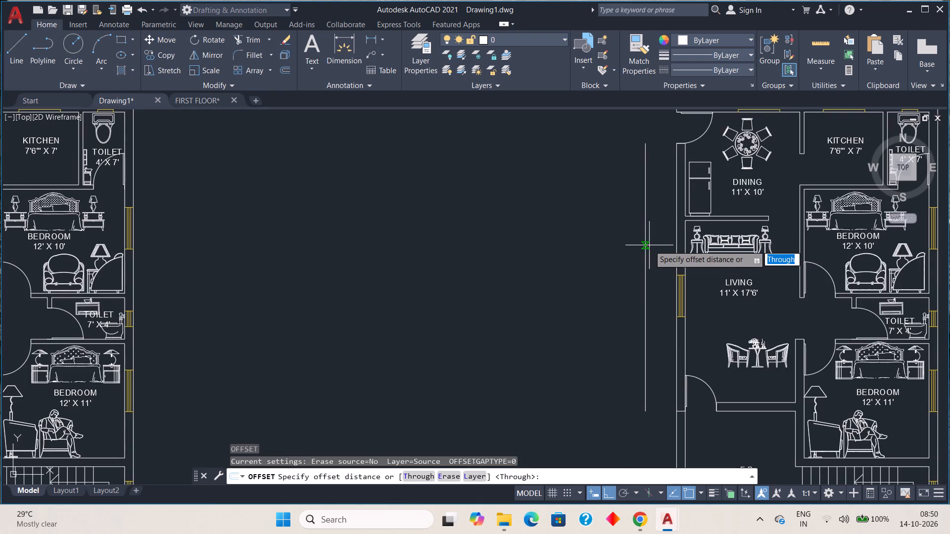
pyautogui.press('5')
pyautogui.hotkey('shift', '"')
pyautogui.press('Return')
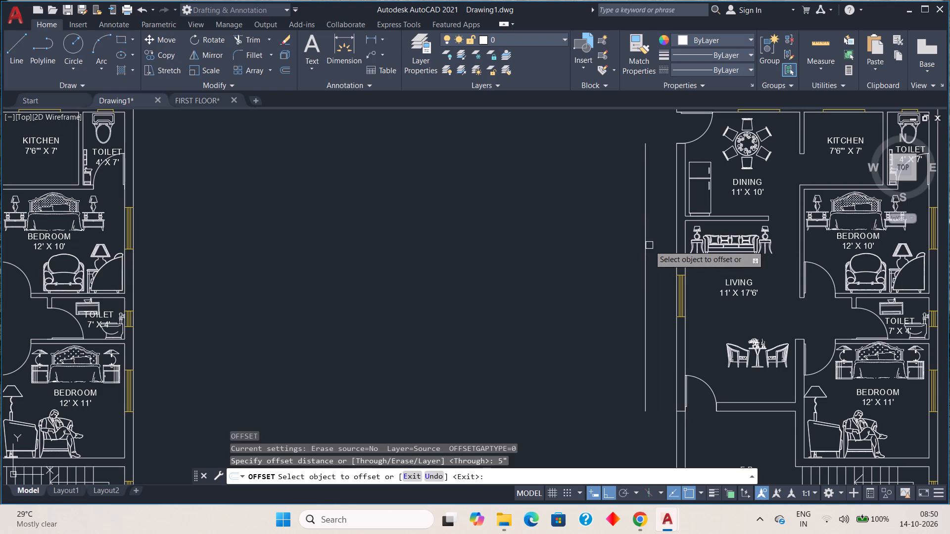
pyautogui.click(647, 245)
pyautogui.click(538, 266)
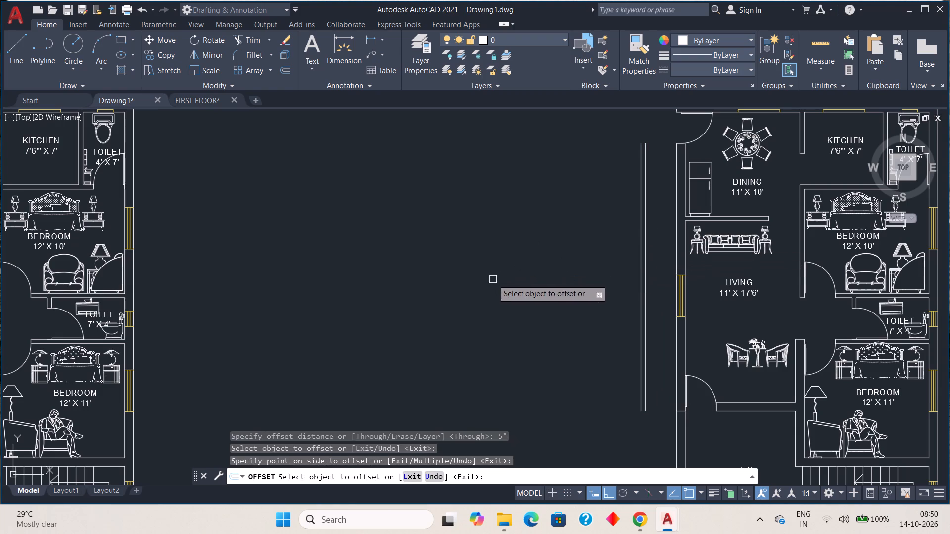
pyautogui.press('Escape')
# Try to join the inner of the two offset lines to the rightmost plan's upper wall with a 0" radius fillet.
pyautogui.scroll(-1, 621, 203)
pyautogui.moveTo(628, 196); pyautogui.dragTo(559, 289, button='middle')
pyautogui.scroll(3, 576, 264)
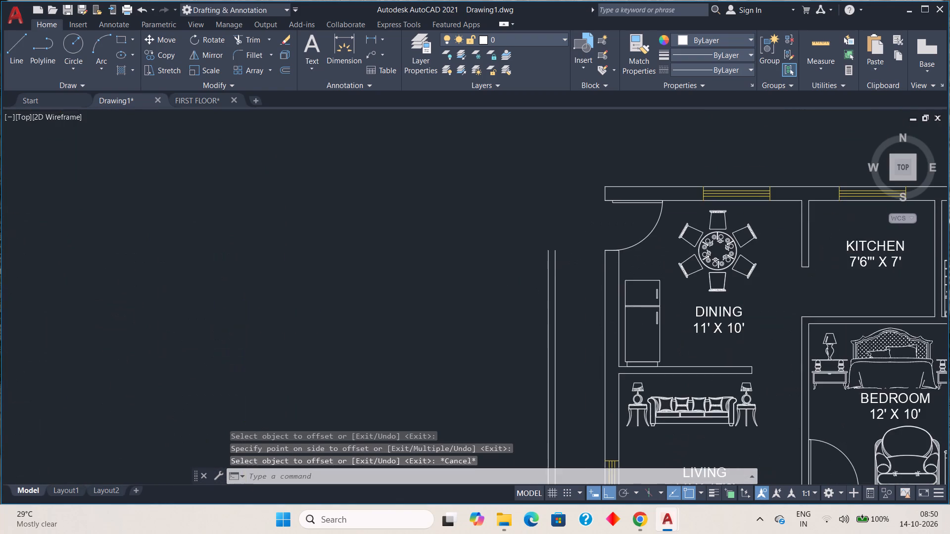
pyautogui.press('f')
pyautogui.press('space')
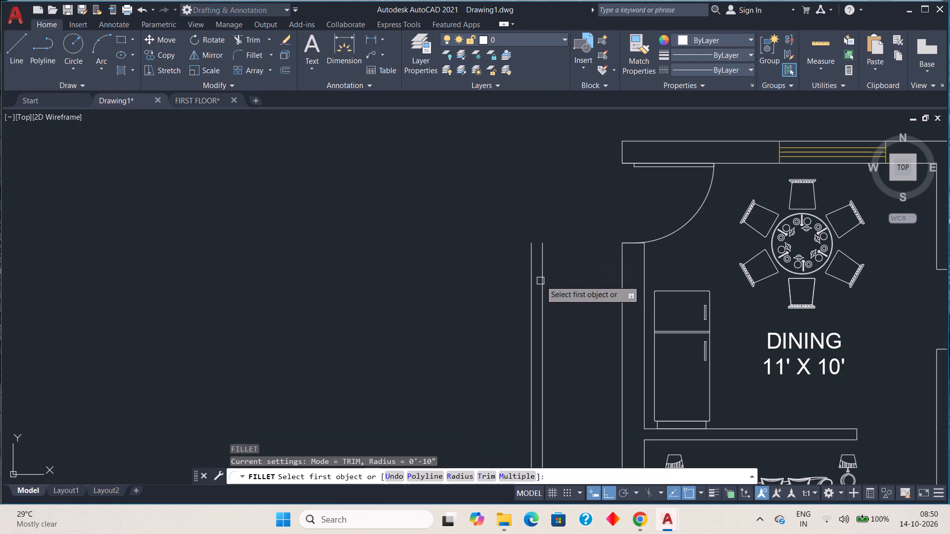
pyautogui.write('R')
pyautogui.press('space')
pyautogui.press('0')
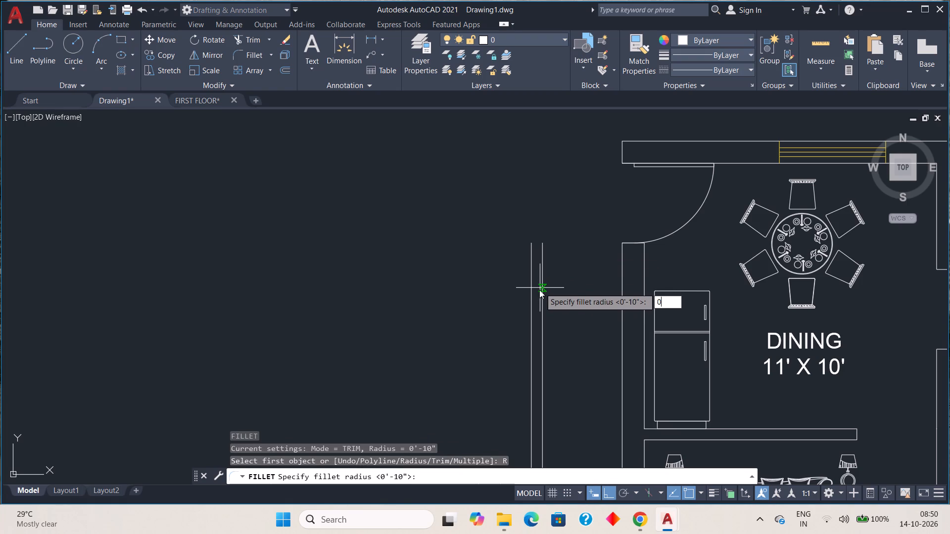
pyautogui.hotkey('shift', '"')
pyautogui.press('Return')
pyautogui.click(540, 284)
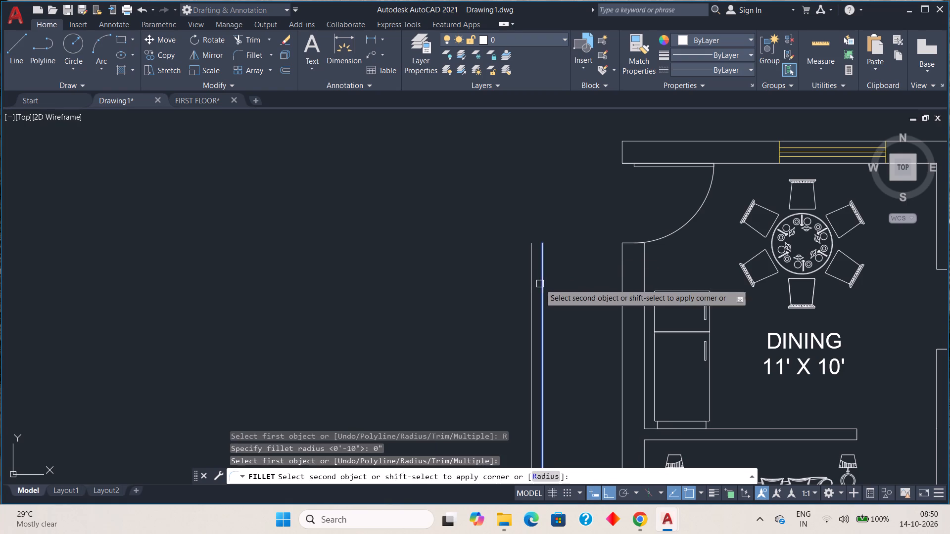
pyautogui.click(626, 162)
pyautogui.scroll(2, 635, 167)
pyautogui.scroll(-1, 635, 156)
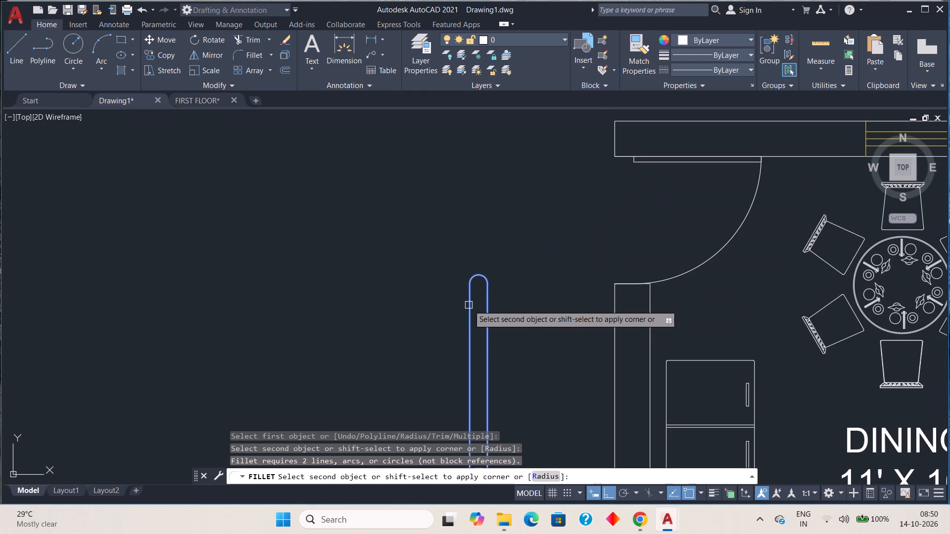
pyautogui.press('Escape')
# Fillet the outer of the two offset lines to the rightmost plan's outer upper wall line with a 0" radius.
pyautogui.press('f')
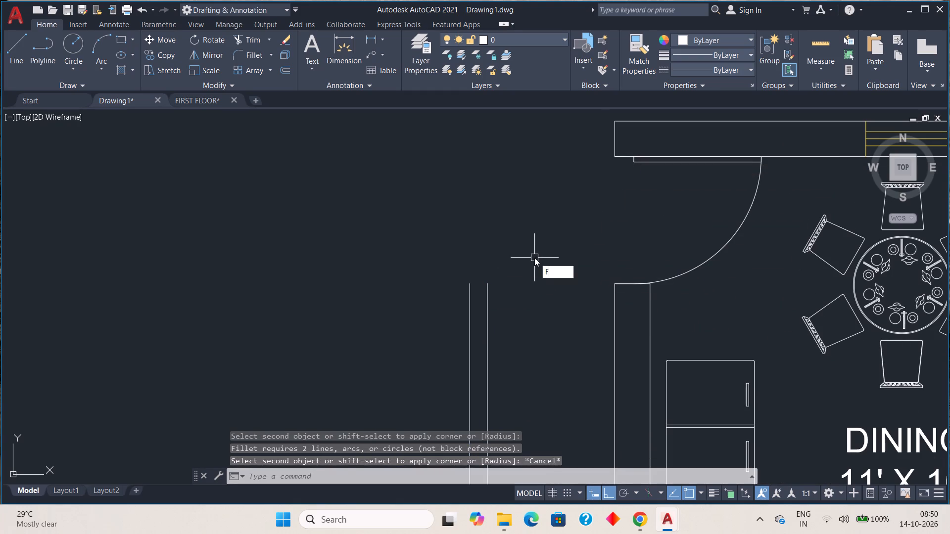
pyautogui.press('space')
pyautogui.press('r')
pyautogui.press('space')
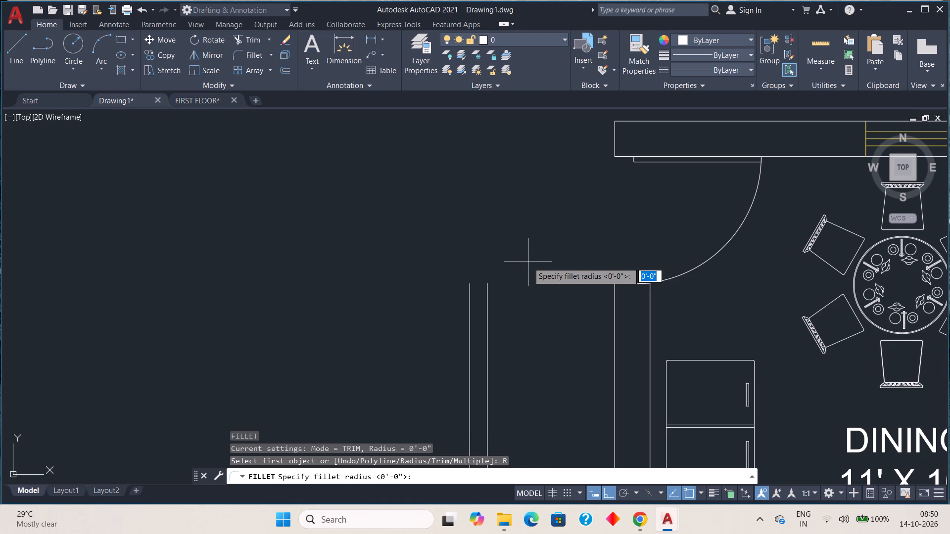
pyautogui.press('space')
pyautogui.click(465, 302)
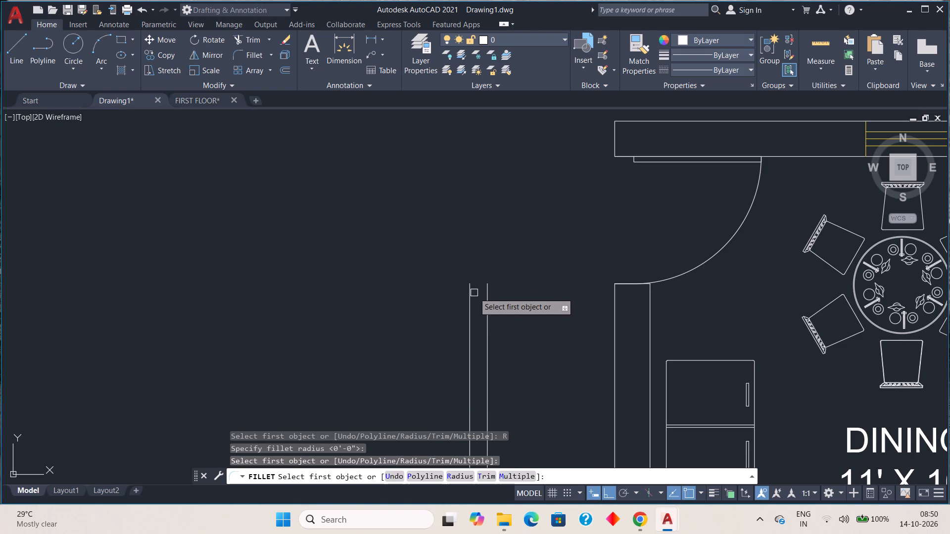
pyautogui.click(471, 293)
pyautogui.moveTo(543, 201); pyautogui.dragTo(483, 292, button='middle')
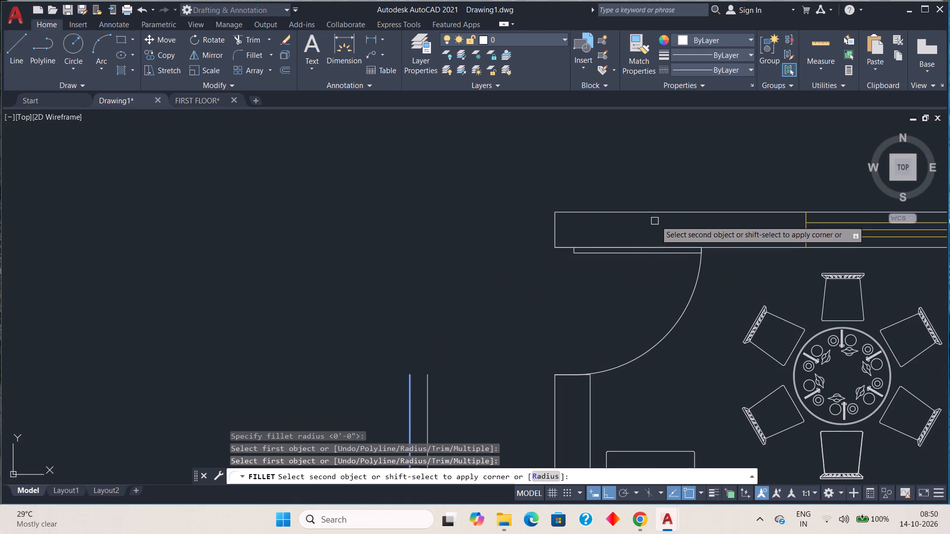
pyautogui.click(649, 211)
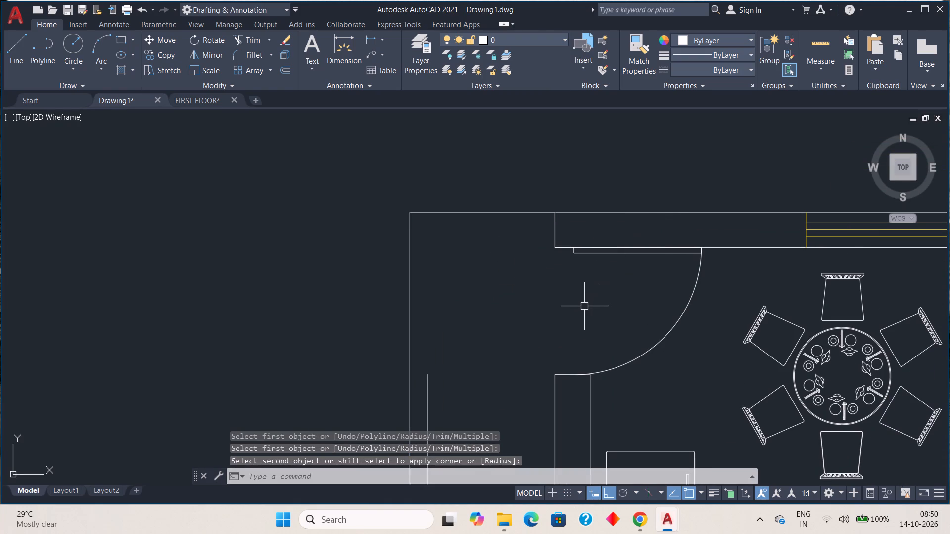
# Fillet the inner offset line to the inner upper wall line beside the dining room with the same 0" radius.
pyautogui.scroll(-1, 584, 306)
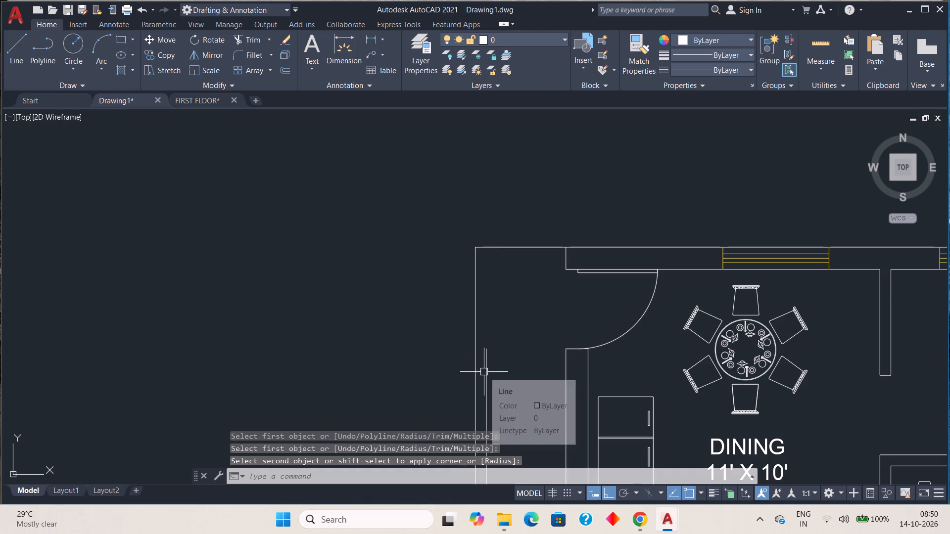
pyautogui.press('space')
pyautogui.click(489, 357)
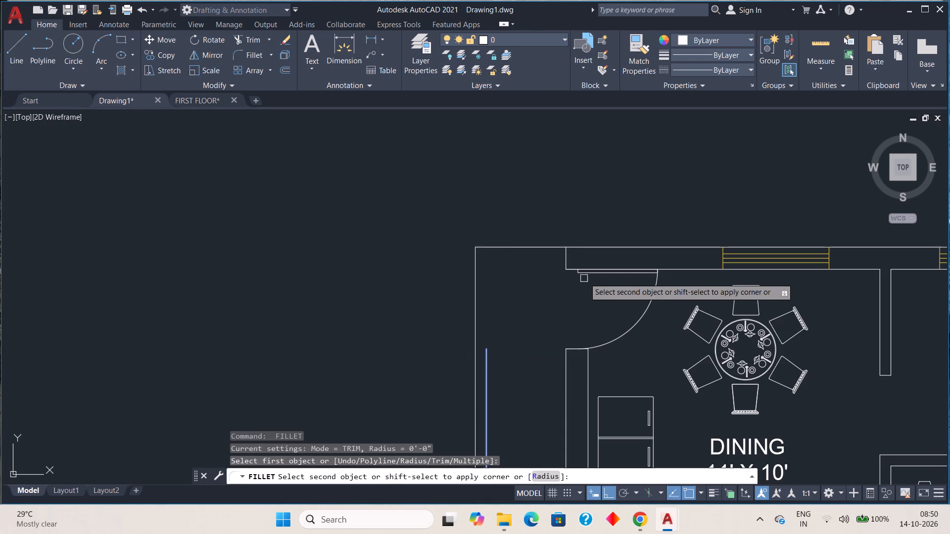
pyautogui.scroll(2, 576, 268)
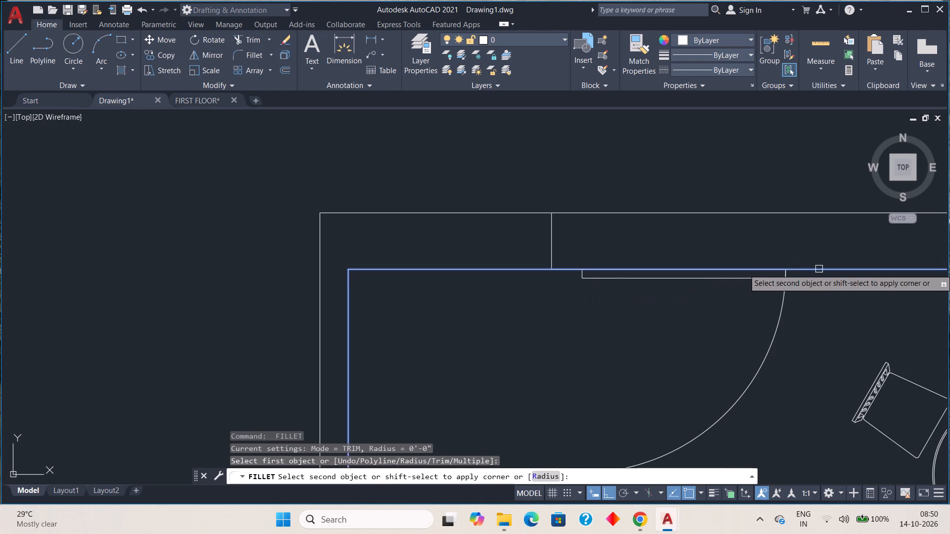
pyautogui.click(819, 269)
# Move the rightmost plan's outer F.B. wall line with its rounded corner 3'-5" outward, onto the outer offset line's lower end.
pyautogui.scroll(-2, 642, 338)
pyautogui.moveTo(601, 253); pyautogui.dragTo(602, 166, button='middle')
pyautogui.scroll(-1, 602, 161)
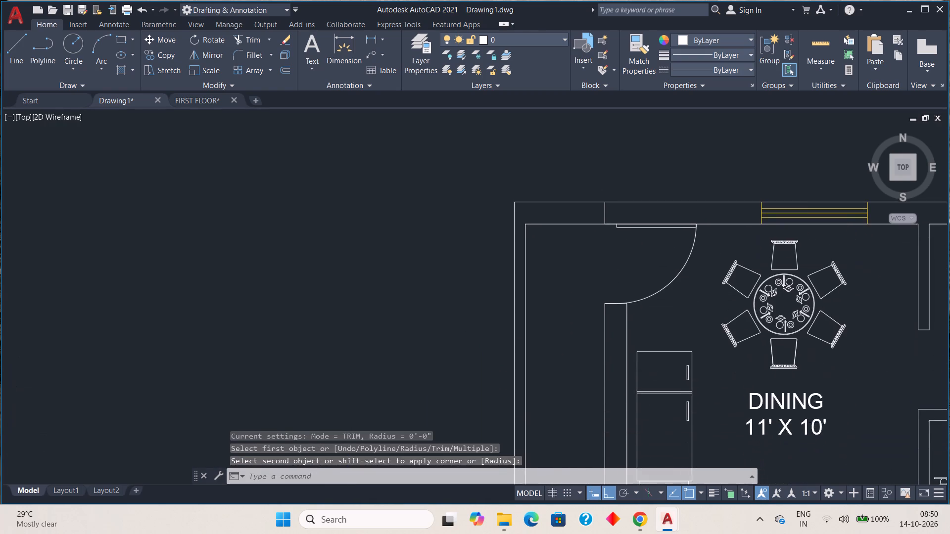
pyautogui.scroll(-2, 628, 275)
pyautogui.moveTo(651, 340); pyautogui.dragTo(638, 191, button='middle')
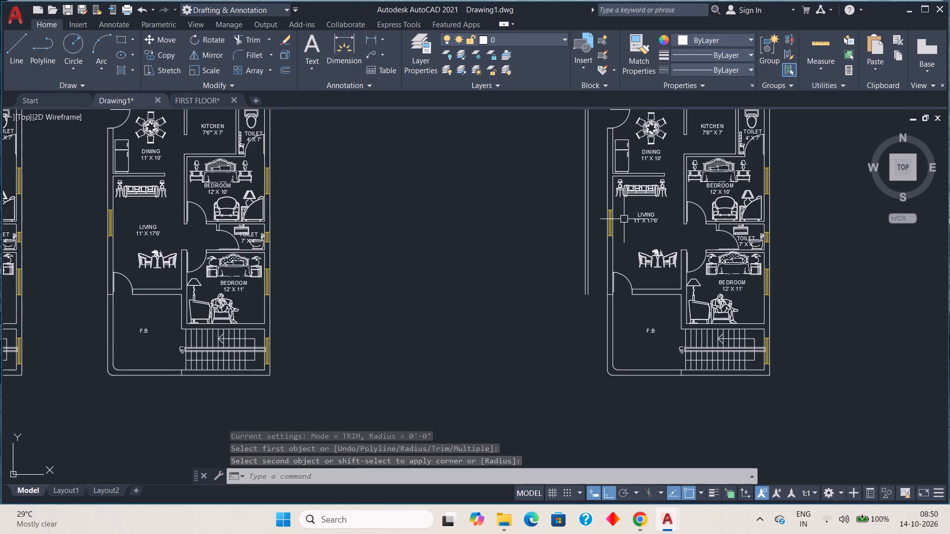
pyautogui.moveTo(624, 220); pyautogui.dragTo(615, 240, button='middle')
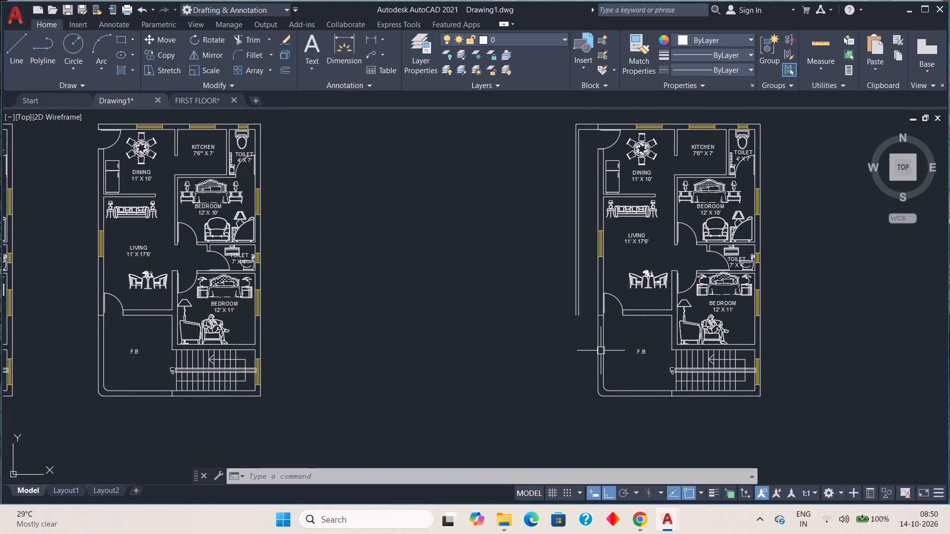
pyautogui.scroll(1, 601, 351)
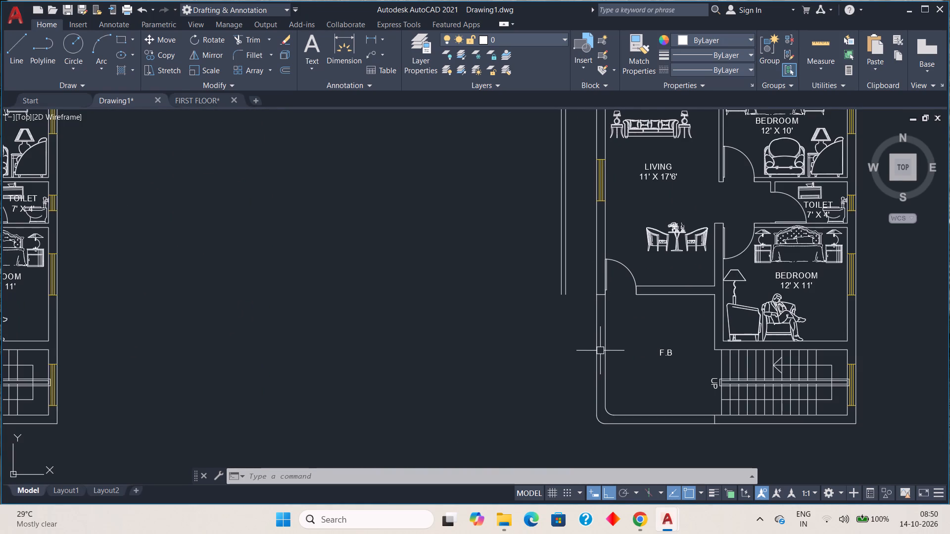
pyautogui.scroll(-1, 599, 350)
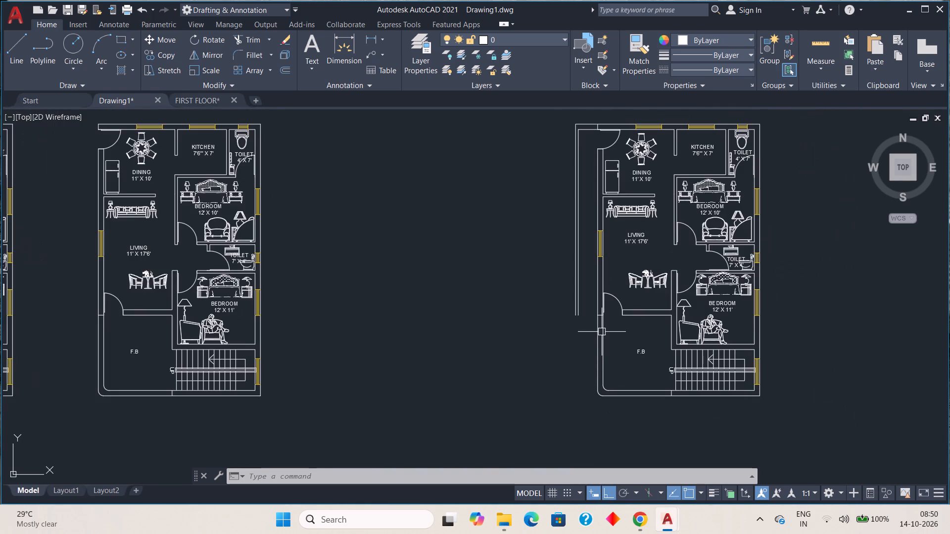
pyautogui.press('Escape')
pyautogui.moveTo(635, 336); pyautogui.dragTo(638, 310, button='middle')
pyautogui.scroll(2, 631, 316)
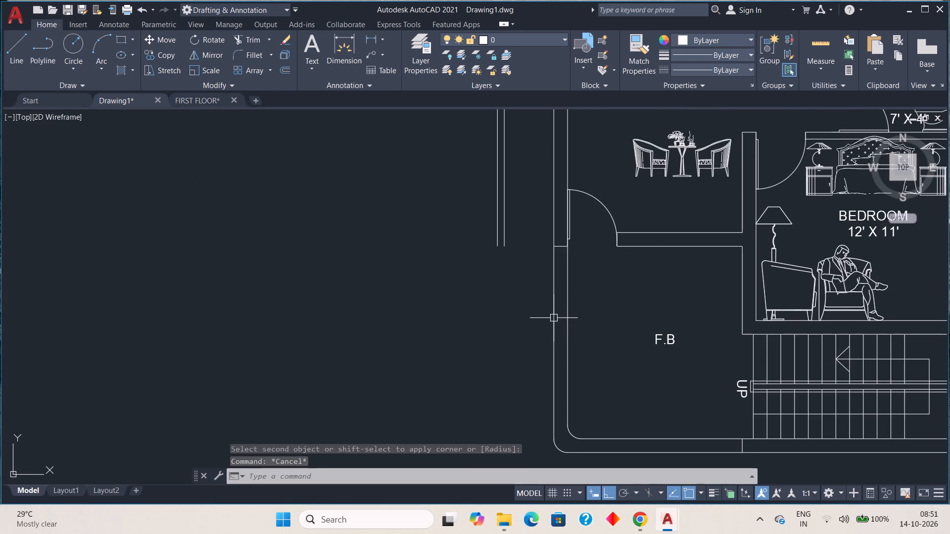
pyautogui.click(554, 318)
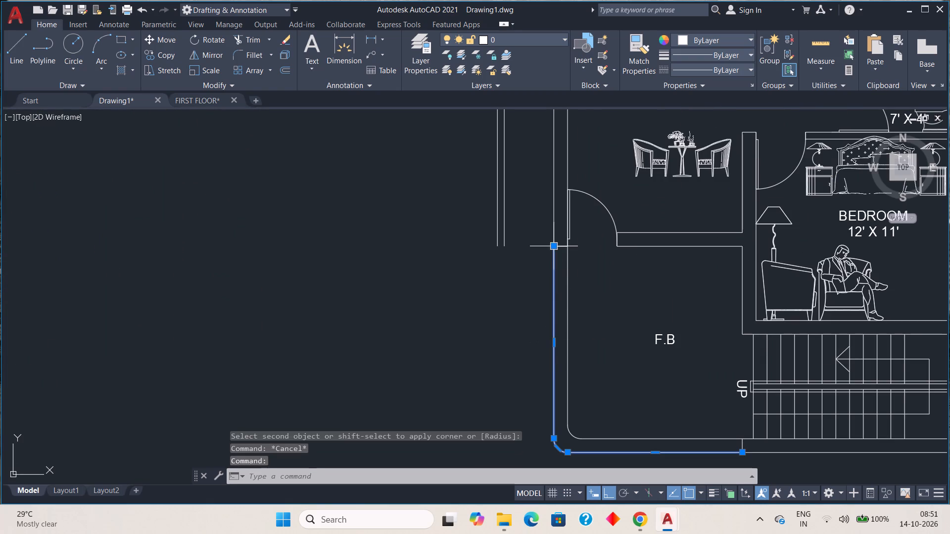
pyautogui.click(161, 43)
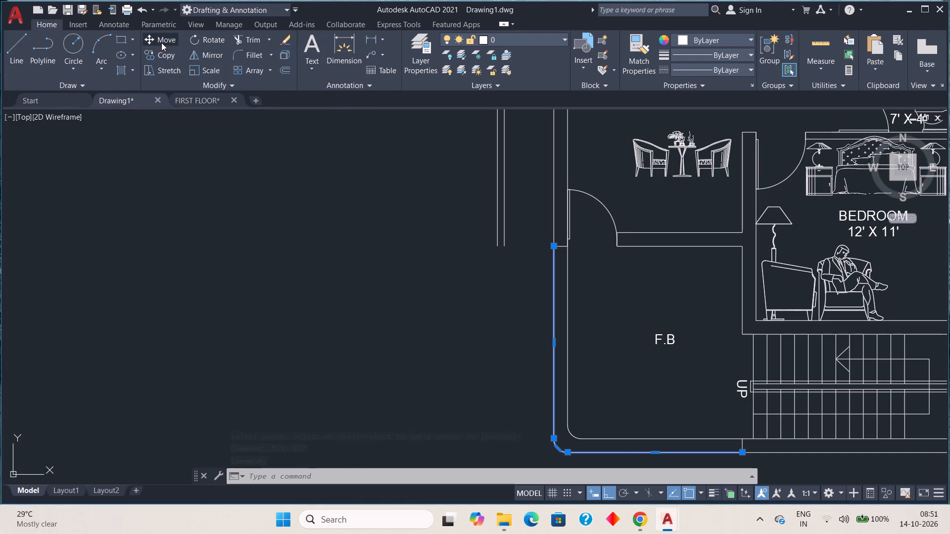
pyautogui.click(553, 246)
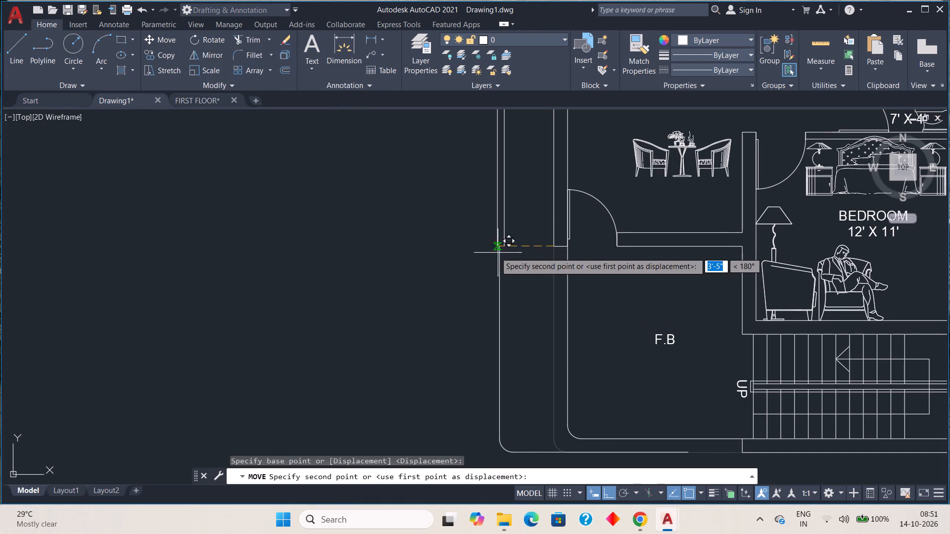
pyautogui.scroll(4, 493, 251)
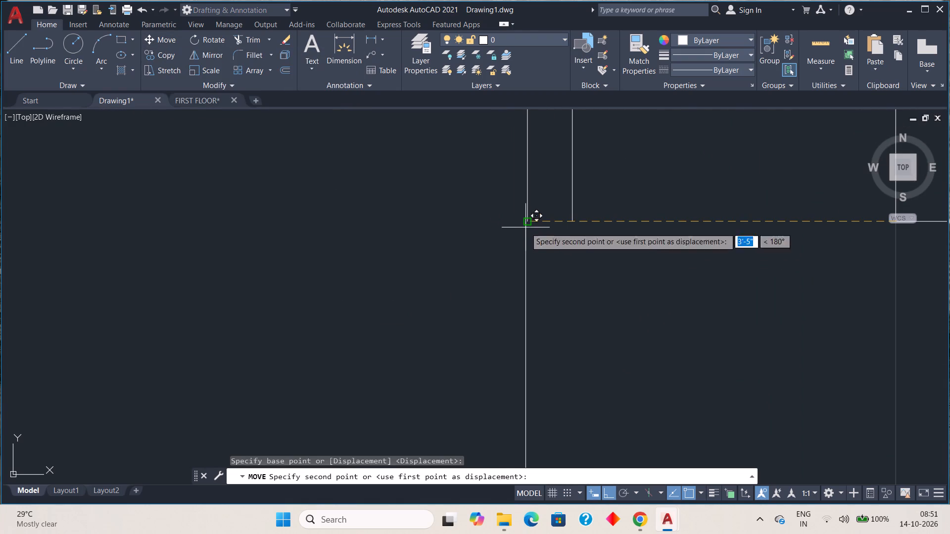
pyautogui.click(525, 218)
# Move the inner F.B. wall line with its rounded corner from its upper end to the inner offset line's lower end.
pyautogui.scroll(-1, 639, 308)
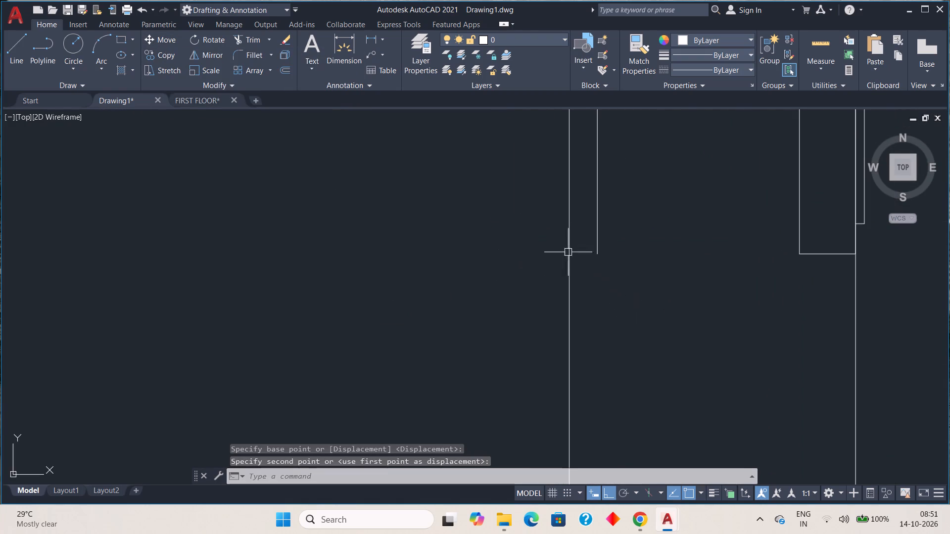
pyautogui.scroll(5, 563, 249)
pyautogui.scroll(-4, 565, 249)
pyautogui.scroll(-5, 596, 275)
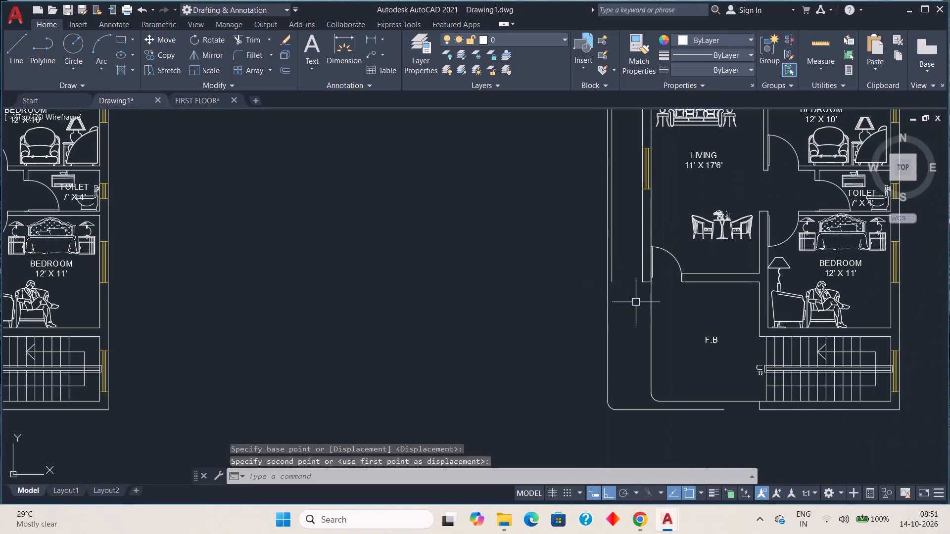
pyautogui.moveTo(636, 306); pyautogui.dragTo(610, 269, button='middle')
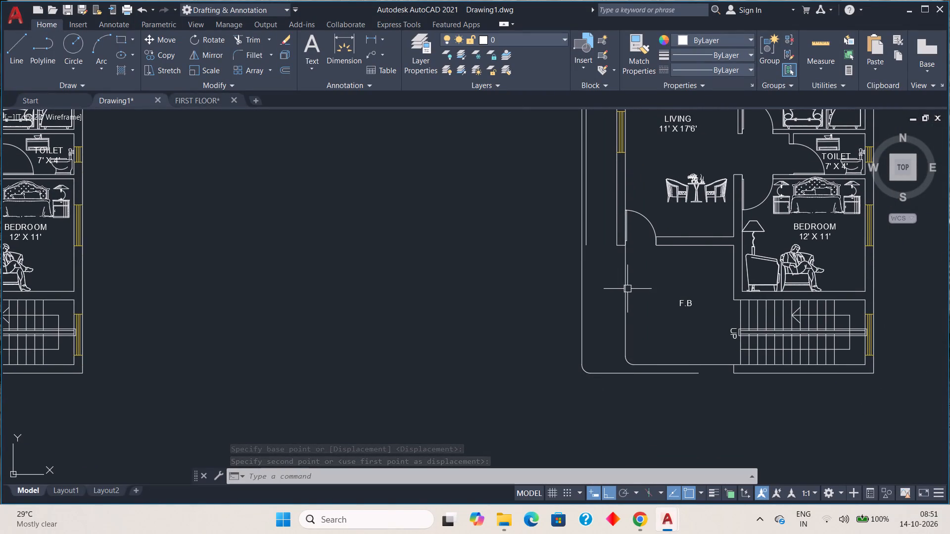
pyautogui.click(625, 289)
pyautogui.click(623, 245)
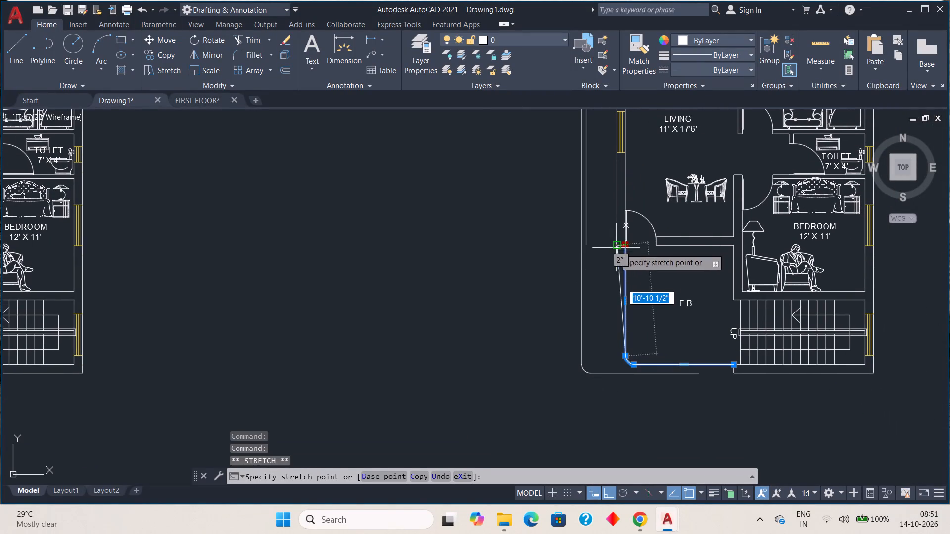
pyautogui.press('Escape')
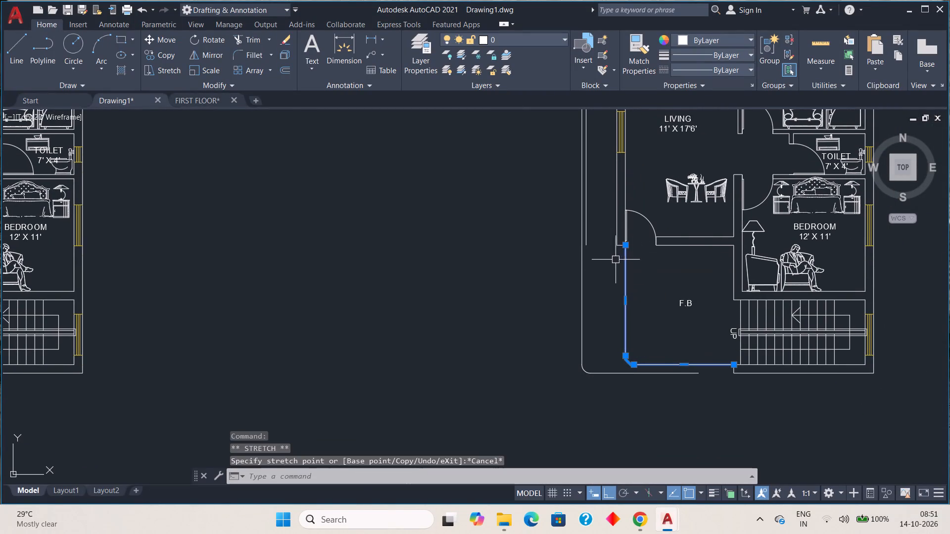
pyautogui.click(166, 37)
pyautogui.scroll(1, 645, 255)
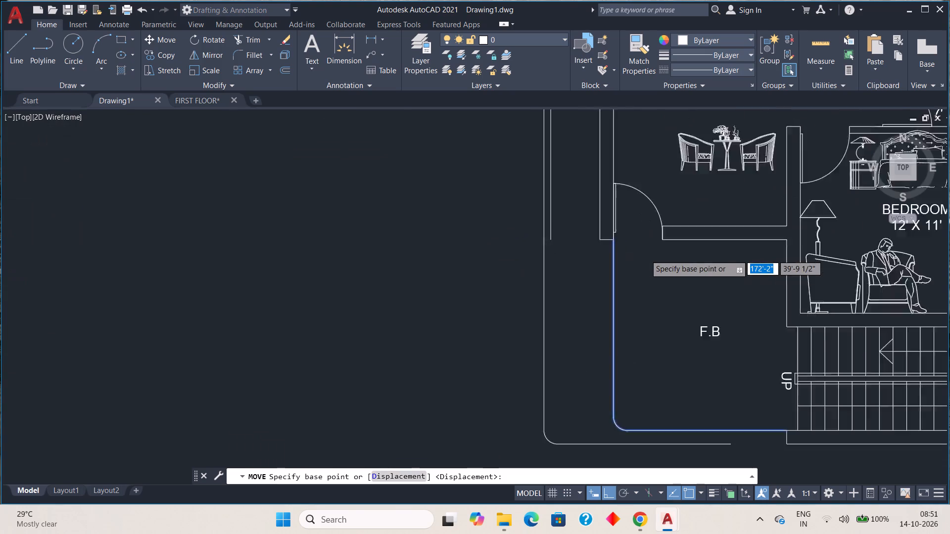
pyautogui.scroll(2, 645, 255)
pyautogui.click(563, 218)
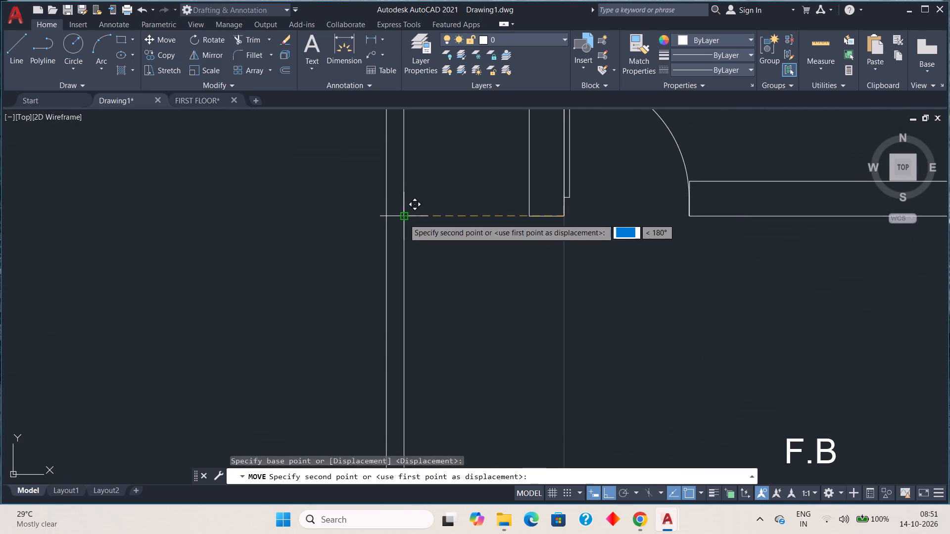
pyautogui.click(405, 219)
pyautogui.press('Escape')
# Delete the inner F.B. wall line with the rounded corner from the rightmost plan.
pyautogui.scroll(-4, 589, 268)
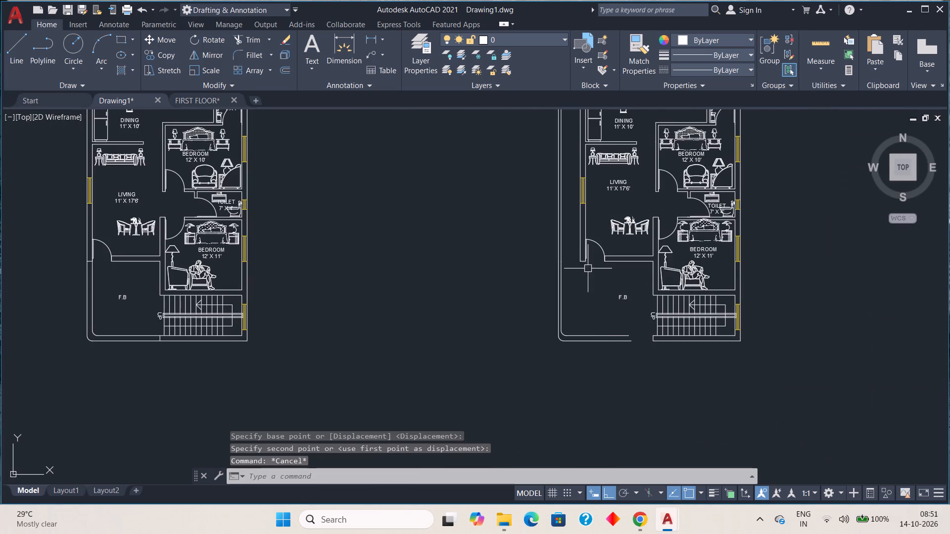
pyautogui.moveTo(612, 322); pyautogui.dragTo(573, 283, button='middle')
pyautogui.scroll(2, 570, 276)
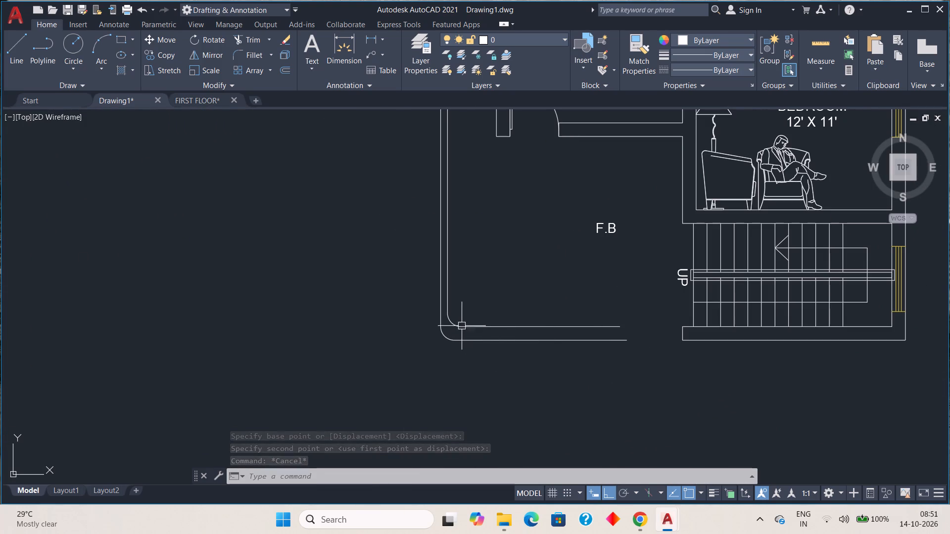
pyautogui.scroll(-1, 480, 320)
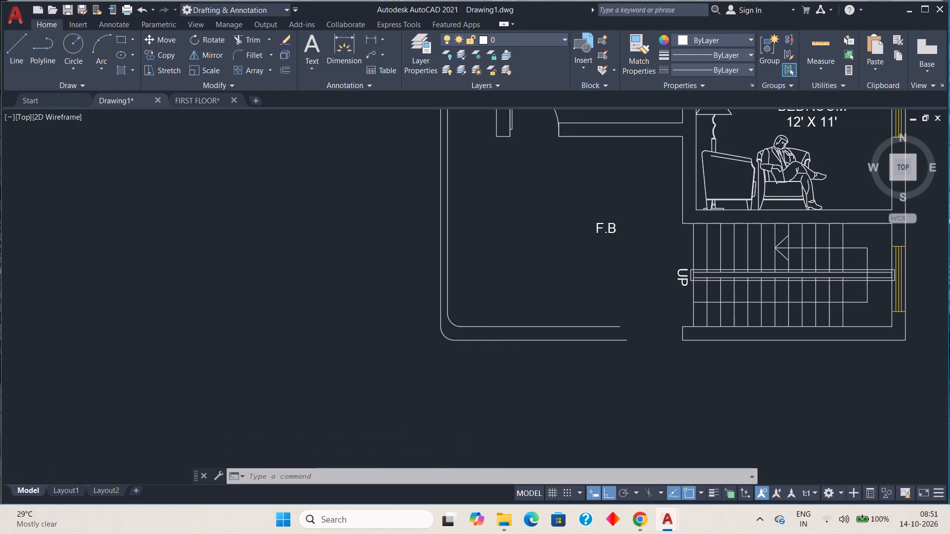
pyautogui.click(487, 325)
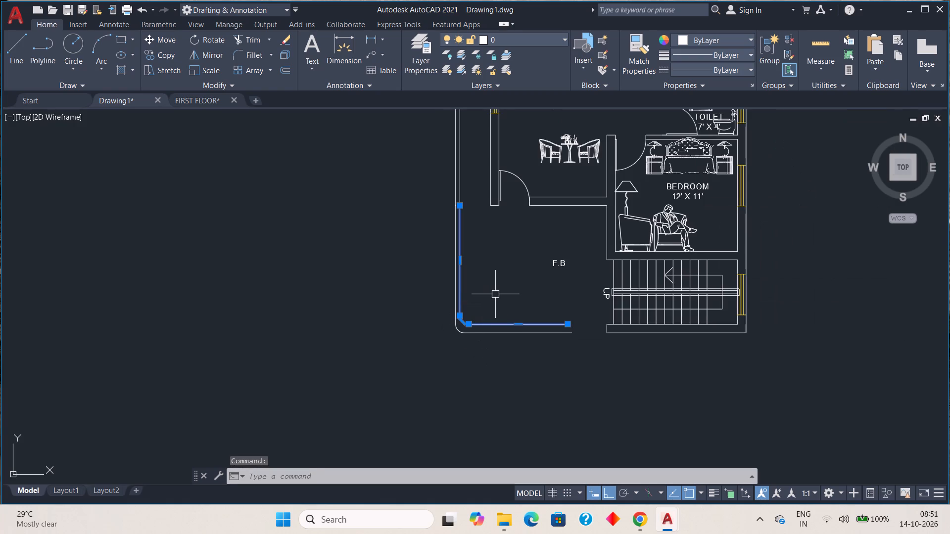
pyautogui.press('Delete')
# Offset the rightmost plan's outer F.B. wall line with its rounded corner 5" inward.
pyautogui.scroll(-1, 496, 265)
pyautogui.moveTo(484, 242); pyautogui.dragTo(502, 281, button='middle')
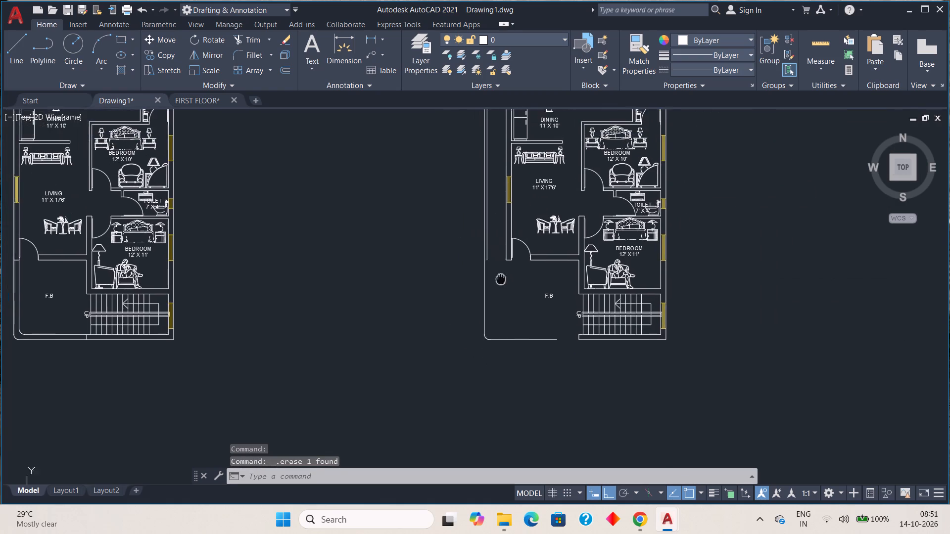
pyautogui.moveTo(502, 281); pyautogui.dragTo(507, 292, button='middle')
pyautogui.scroll(3, 507, 309)
pyautogui.moveTo(497, 263); pyautogui.dragTo(720, 337, button='middle')
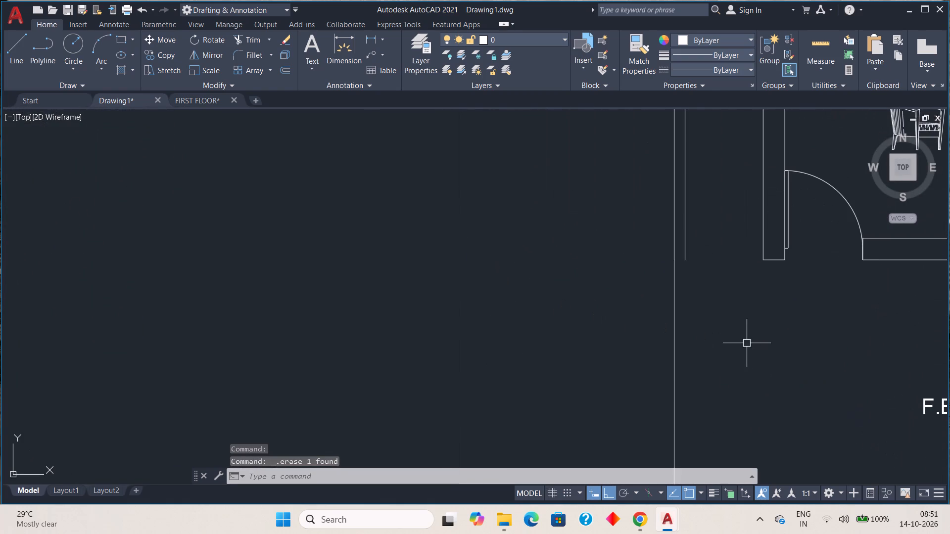
pyautogui.scroll(-2, 739, 343)
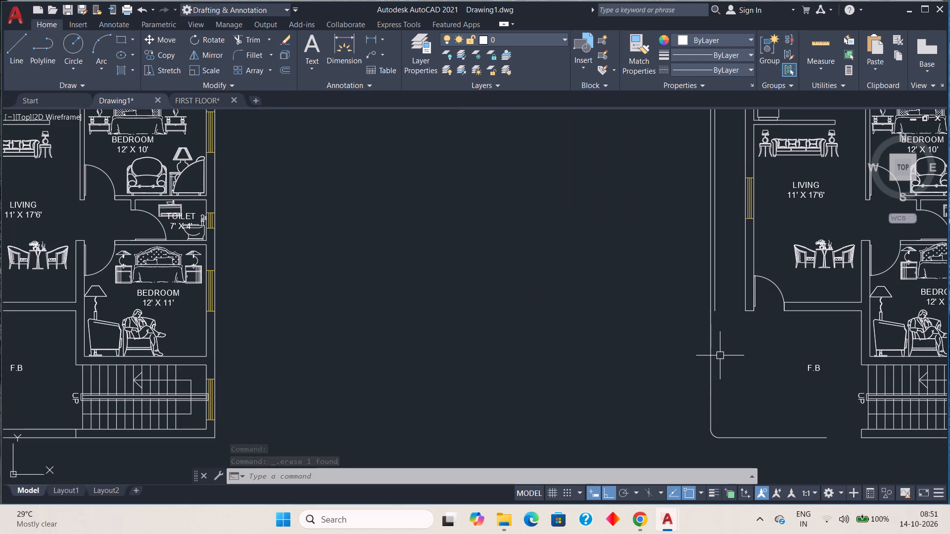
pyautogui.press('o')
pyautogui.press('space')
pyautogui.press('5')
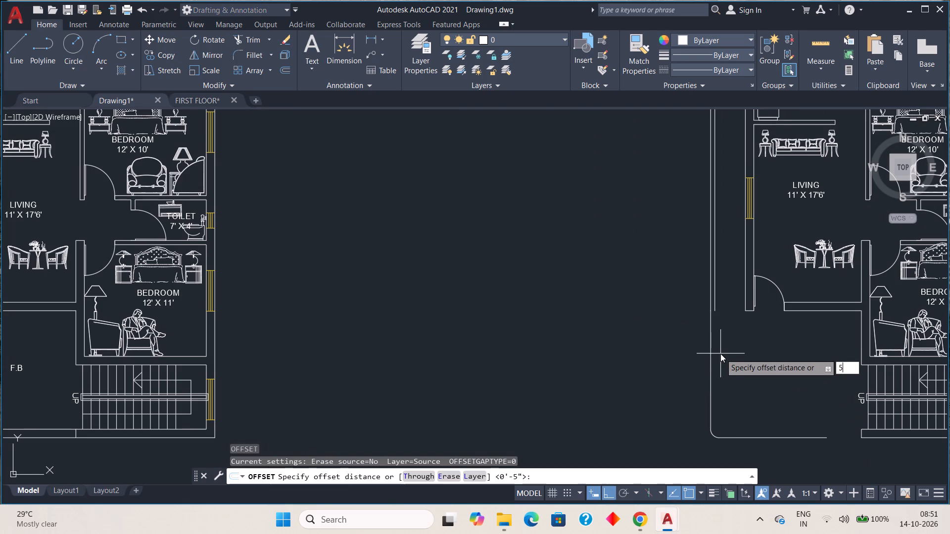
pyautogui.hotkey('shift', '"')
pyautogui.press('Return')
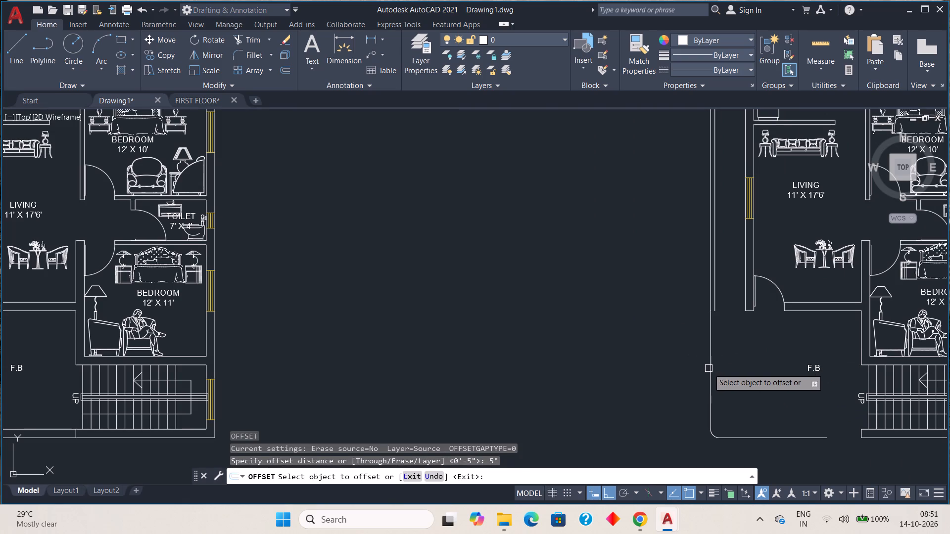
pyautogui.click(709, 368)
pyautogui.click(725, 362)
pyautogui.scroll(2, 725, 335)
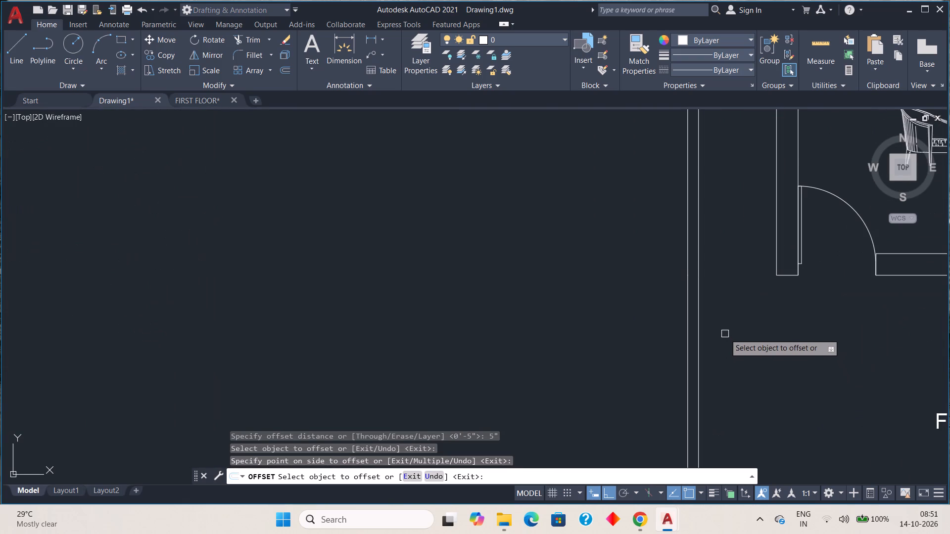
# Extend the rightmost plan's outer and inner lower F.B. wall lines towards the staircase wall.
pyautogui.scroll(-2, 725, 334)
pyautogui.moveTo(738, 375); pyautogui.dragTo(562, 283, button='middle')
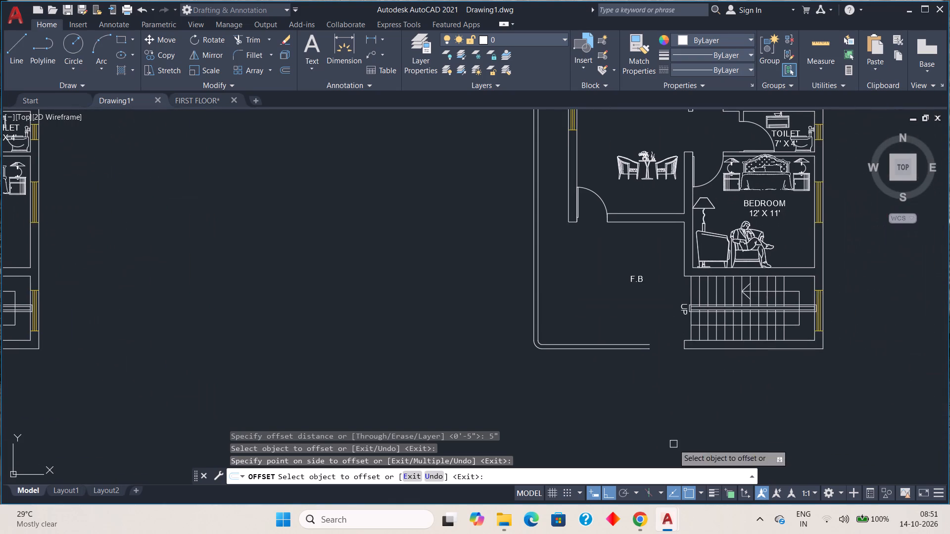
pyautogui.scroll(2, 642, 359)
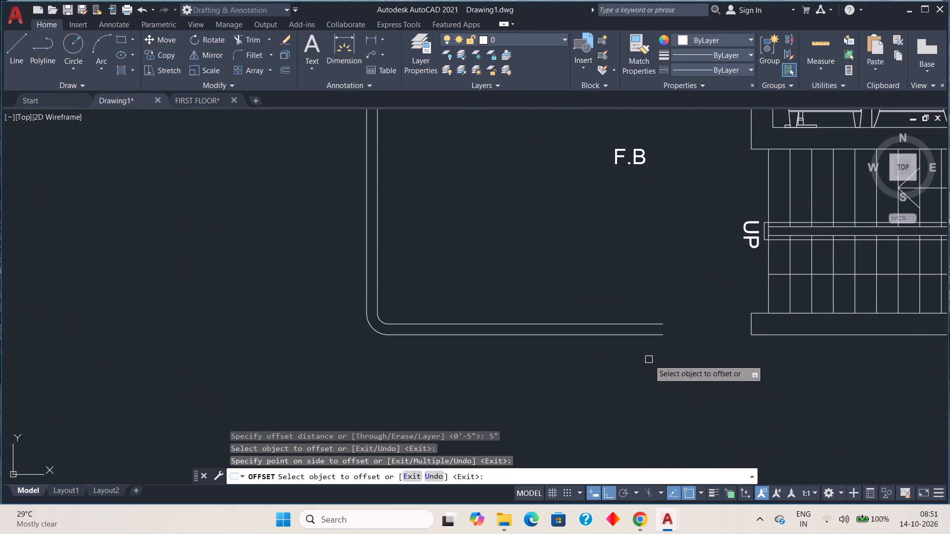
pyautogui.scroll(1, 665, 356)
pyautogui.press('Escape')
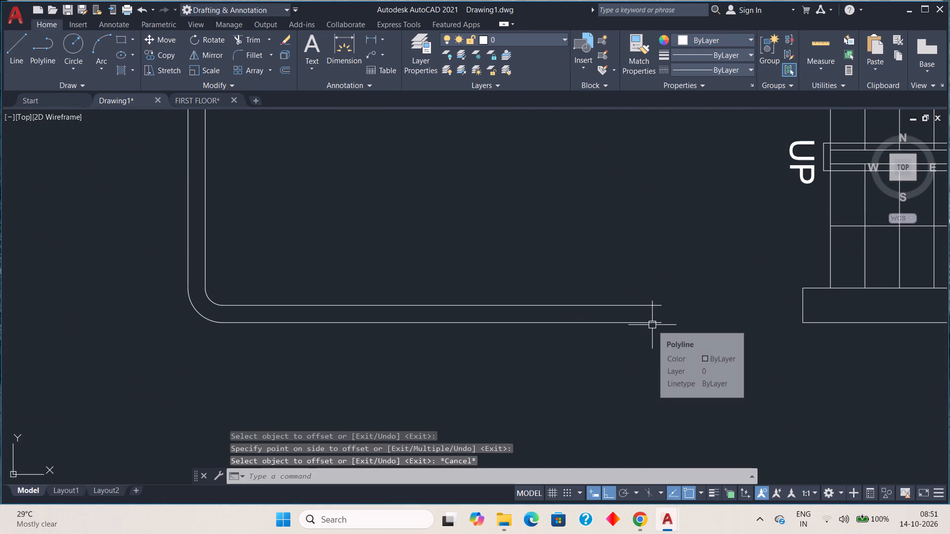
pyautogui.scroll(-2, 652, 325)
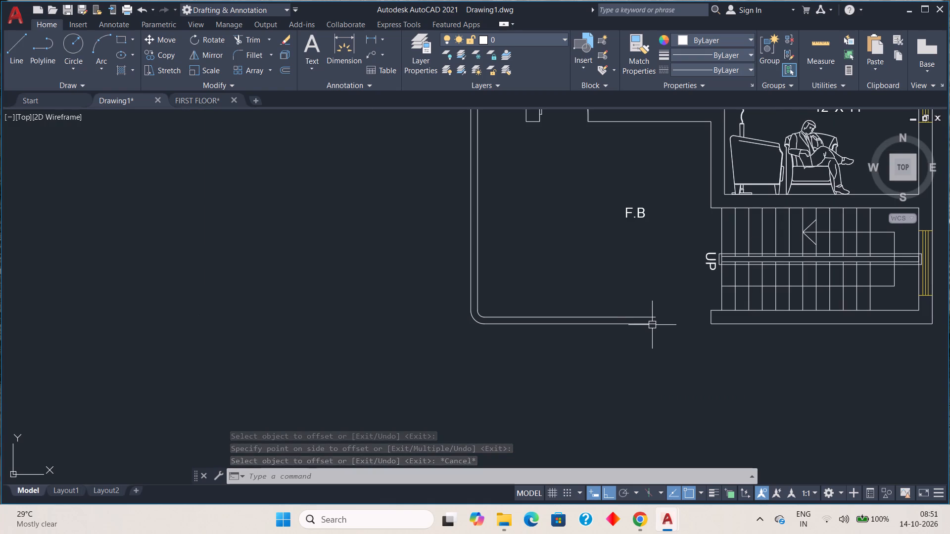
pyautogui.write('EX')
pyautogui.press('space')
pyautogui.click(644, 322)
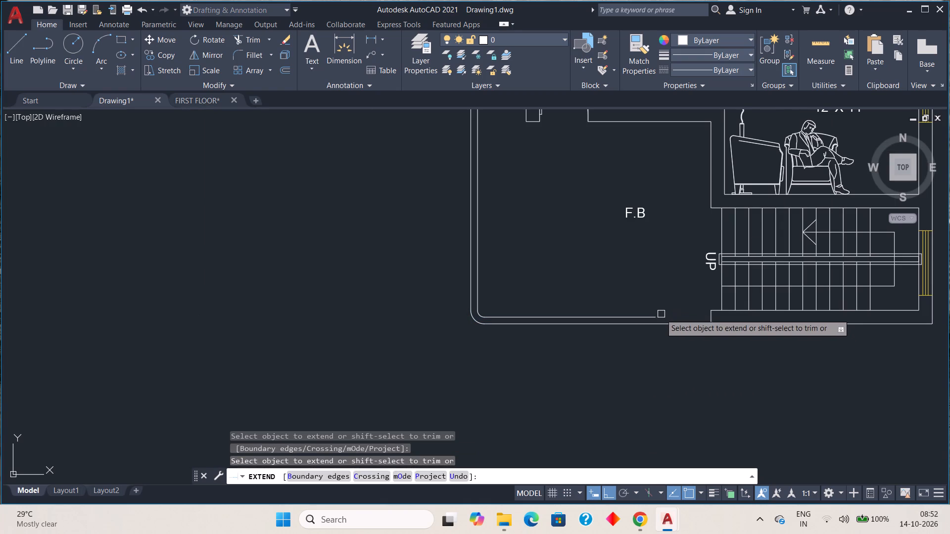
pyautogui.click(652, 315)
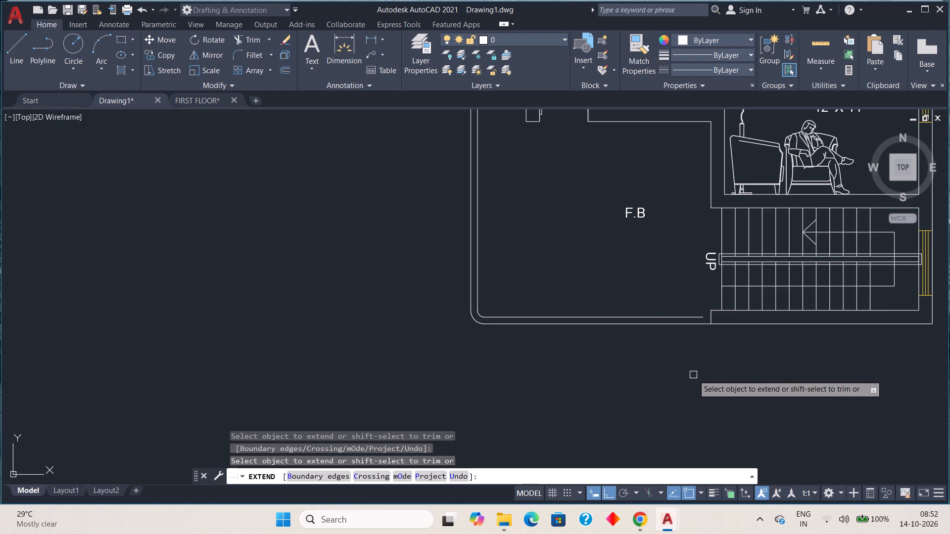
pyautogui.press('Escape')
# Stretch the end of the inner lower F.B. wall line to meet the staircase wall's end edge.
pyautogui.scroll(3, 689, 310)
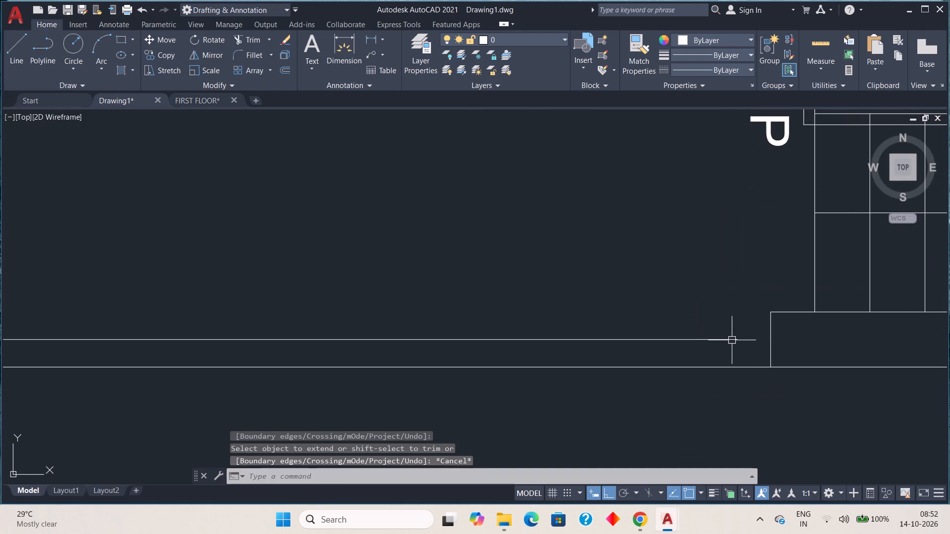
pyautogui.click(732, 340)
pyautogui.click(737, 339)
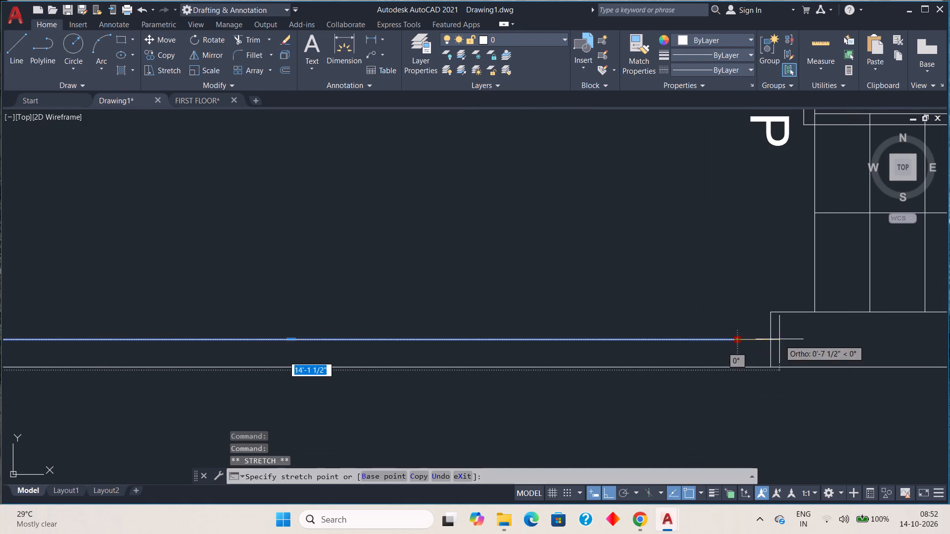
pyautogui.click(772, 339)
pyautogui.press('Escape')
pyautogui.scroll(-2, 731, 410)
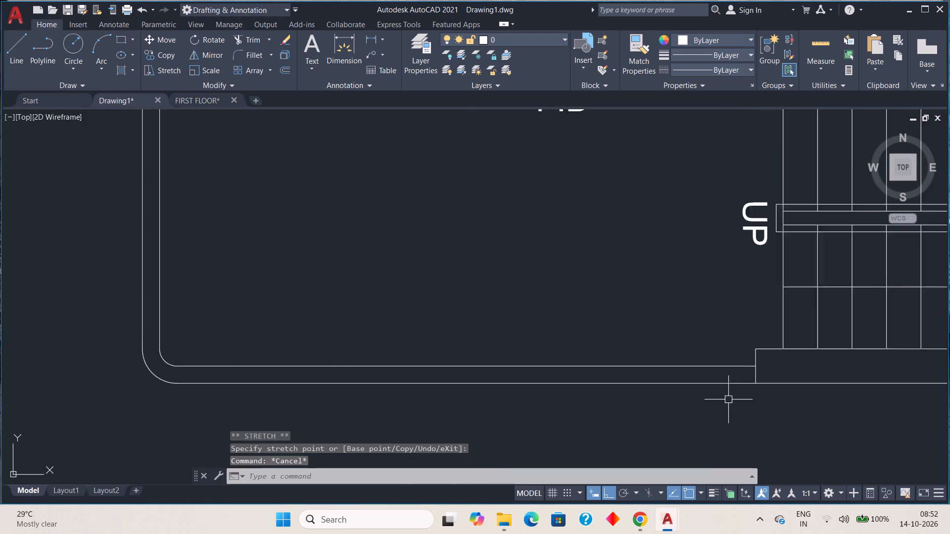
# Delete the short line closing the old end of the top wall above the dining door in the rightmost plan.
pyautogui.scroll(-2, 724, 380)
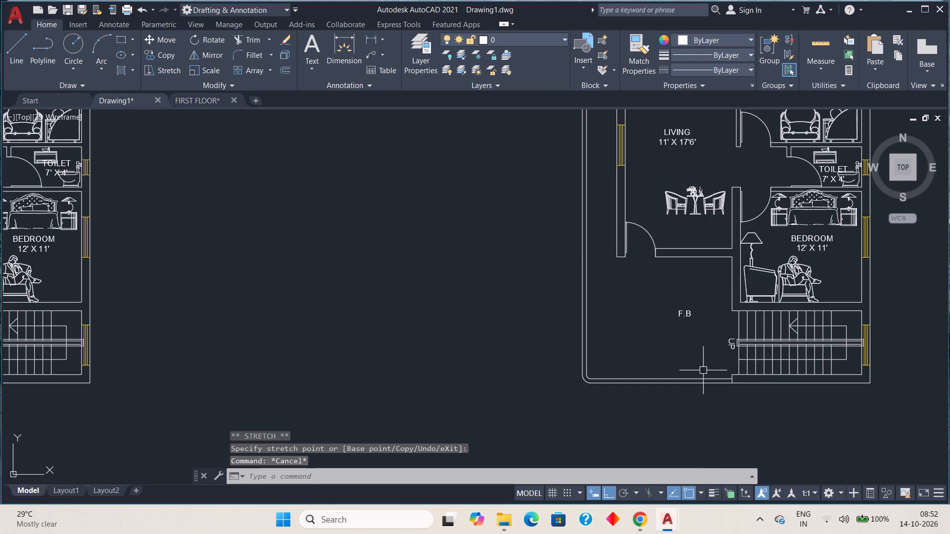
pyautogui.scroll(-2, 695, 338)
pyautogui.moveTo(700, 329); pyautogui.dragTo(702, 359, button='middle')
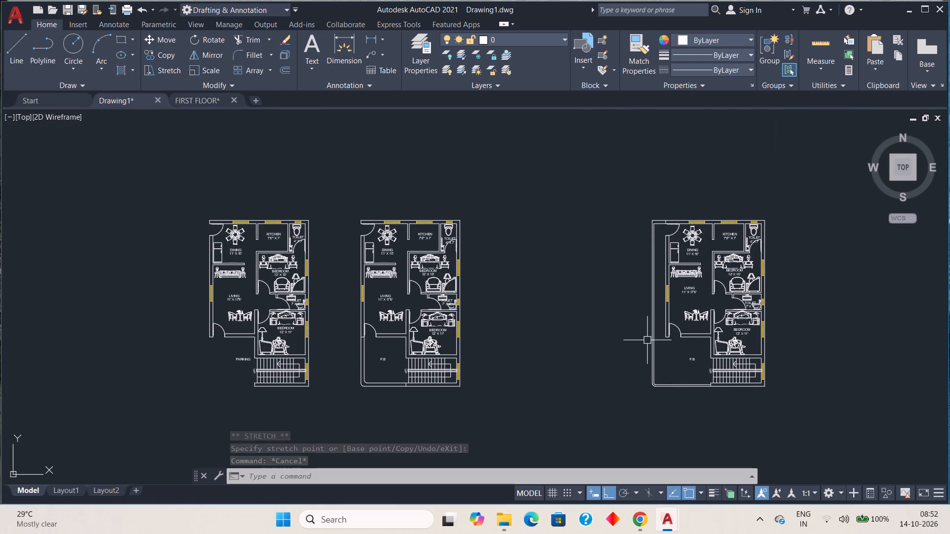
pyautogui.scroll(4, 658, 337)
pyautogui.scroll(-2, 665, 340)
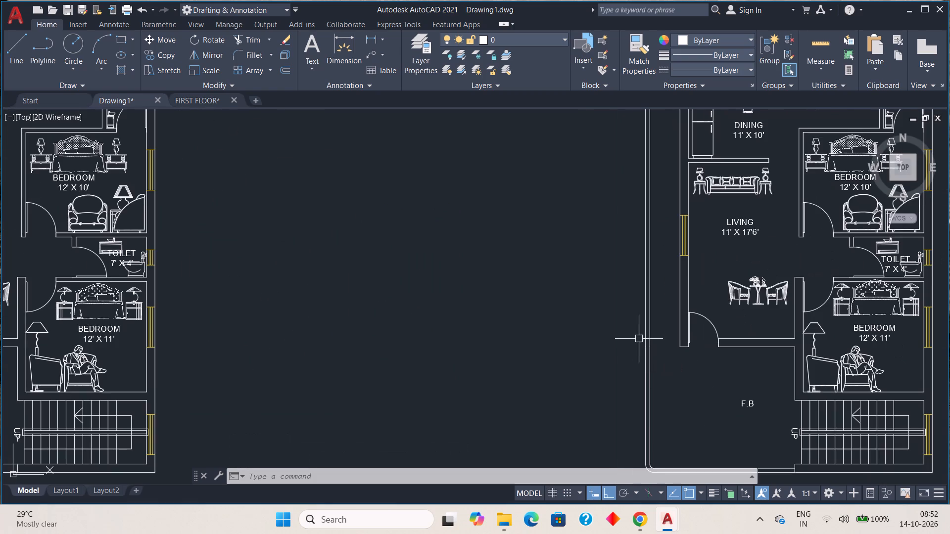
pyautogui.scroll(5, 648, 345)
pyautogui.scroll(2, 684, 365)
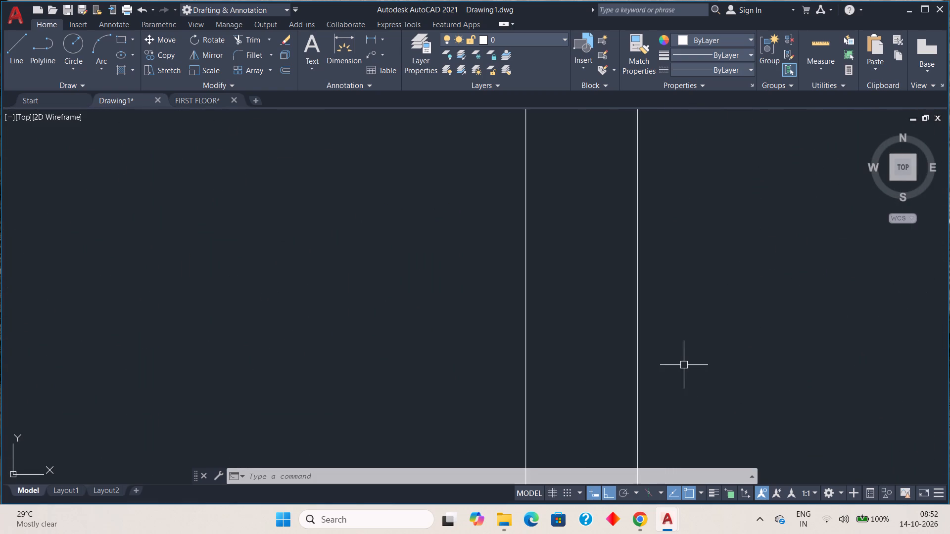
pyautogui.scroll(-10, 657, 405)
pyautogui.scroll(2, 671, 412)
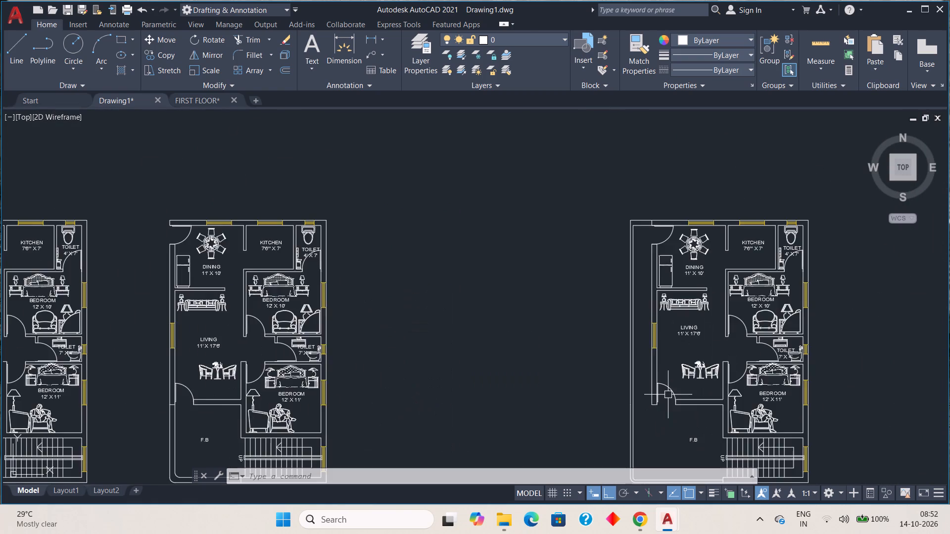
pyautogui.scroll(-1, 670, 407)
pyautogui.moveTo(670, 400); pyautogui.dragTo(655, 356, button='middle')
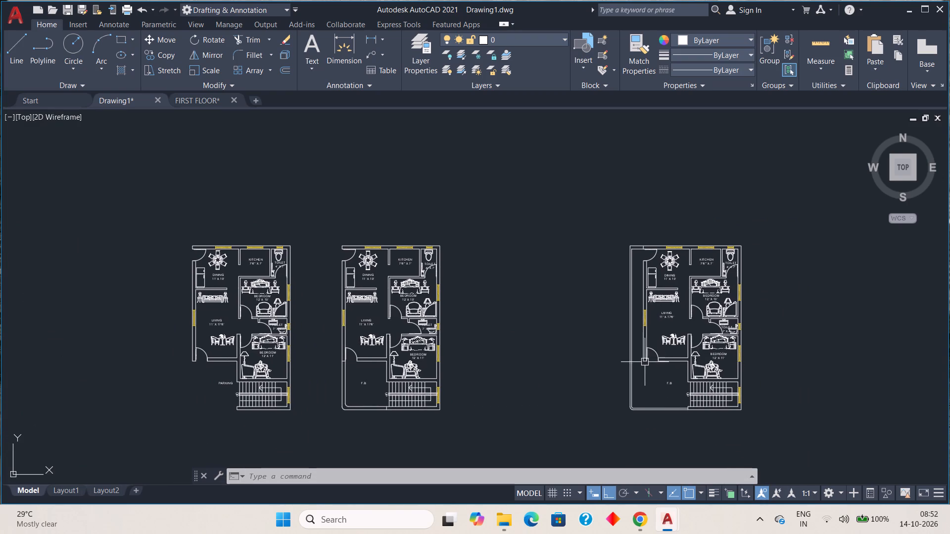
pyautogui.scroll(1, 644, 362)
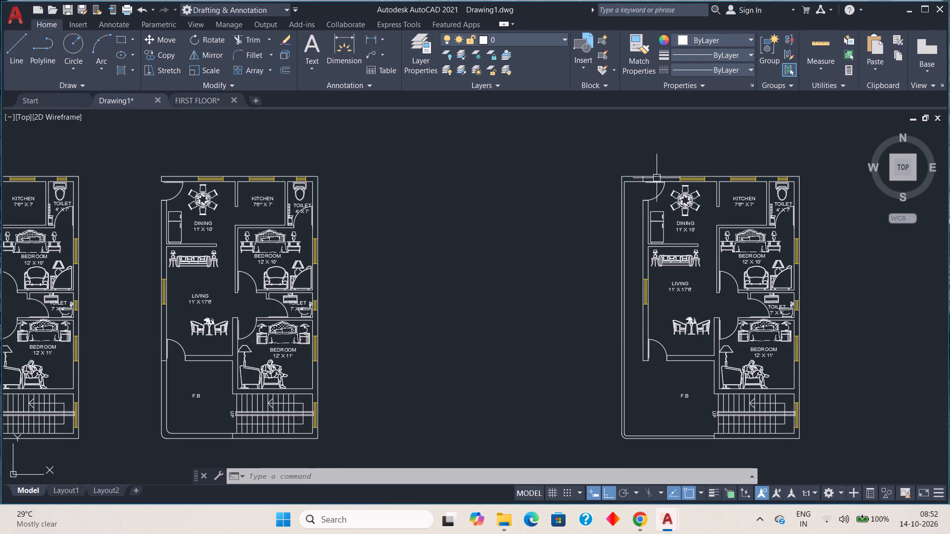
pyautogui.scroll(3, 656, 178)
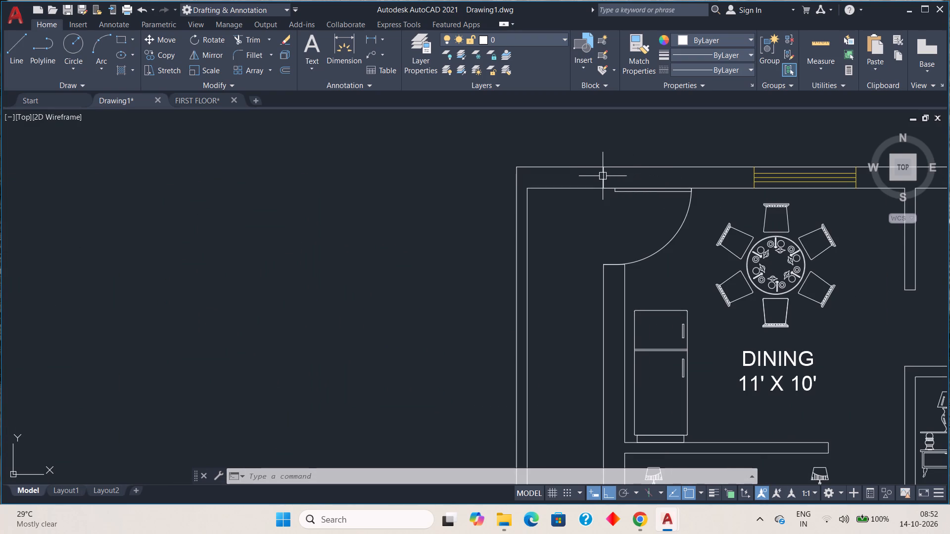
pyautogui.click(603, 176)
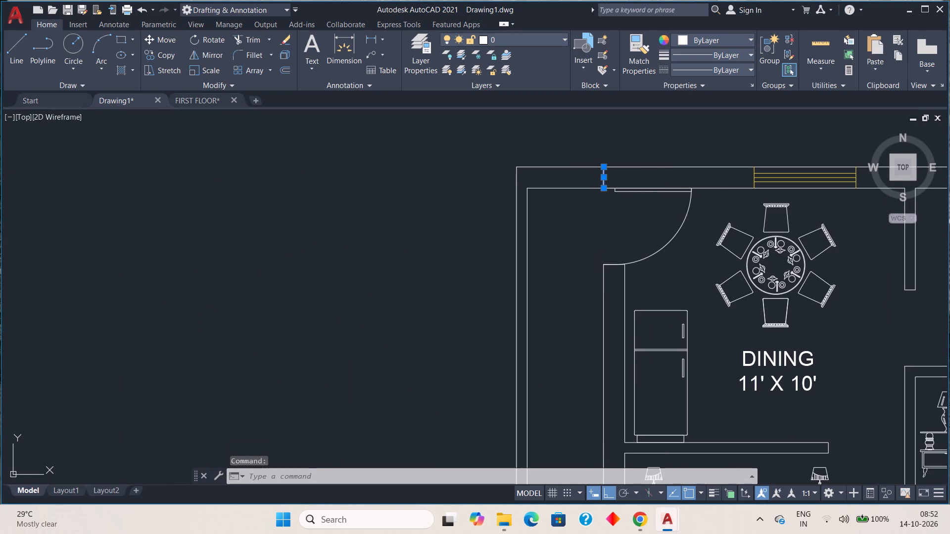
pyautogui.press('Delete')
# Move the rightmost plan's F.B label horizontally towards the new outer wall, to the middle of the widened F.B. area.
pyautogui.scroll(-3, 611, 221)
pyautogui.scroll(-1, 599, 268)
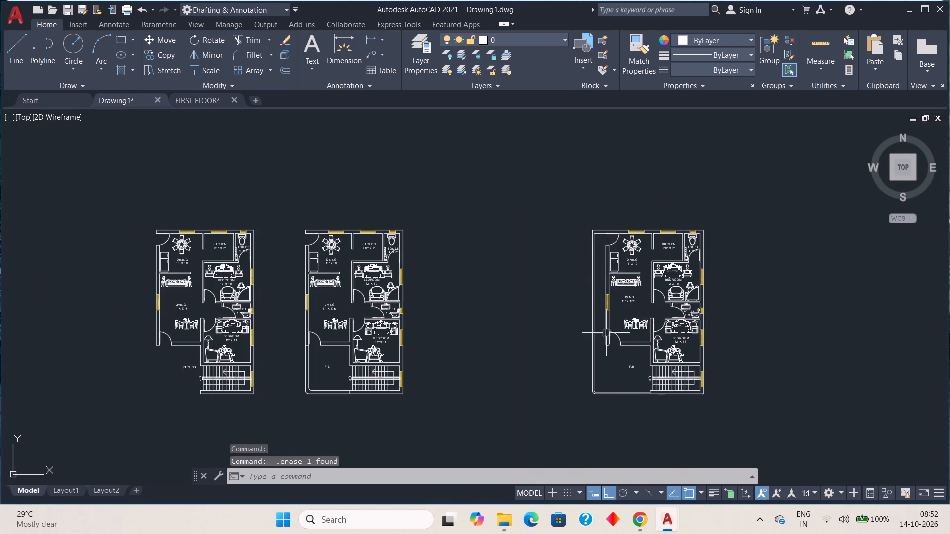
pyautogui.moveTo(624, 400); pyautogui.dragTo(657, 357, button='middle')
pyautogui.scroll(1, 656, 327)
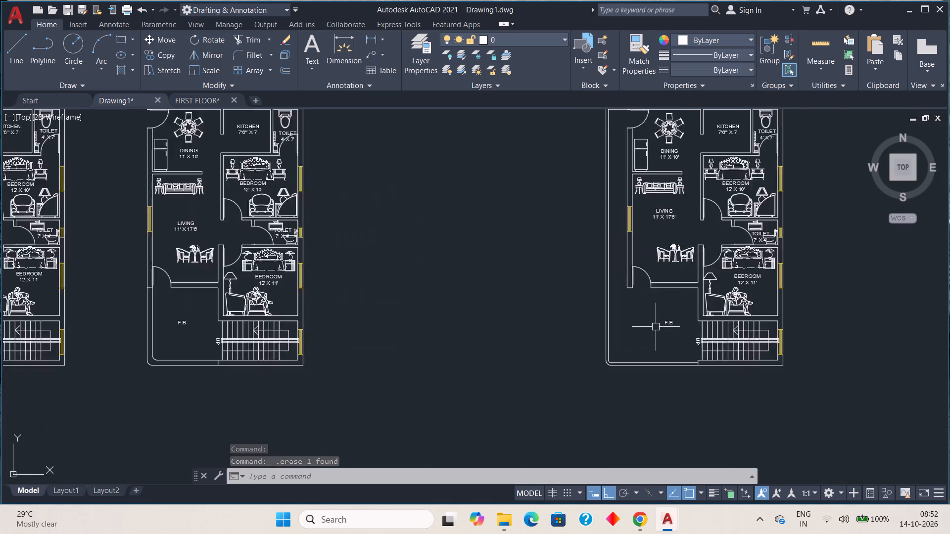
pyautogui.scroll(2, 656, 327)
pyautogui.scroll(-1, 654, 325)
pyautogui.scroll(2, 660, 319)
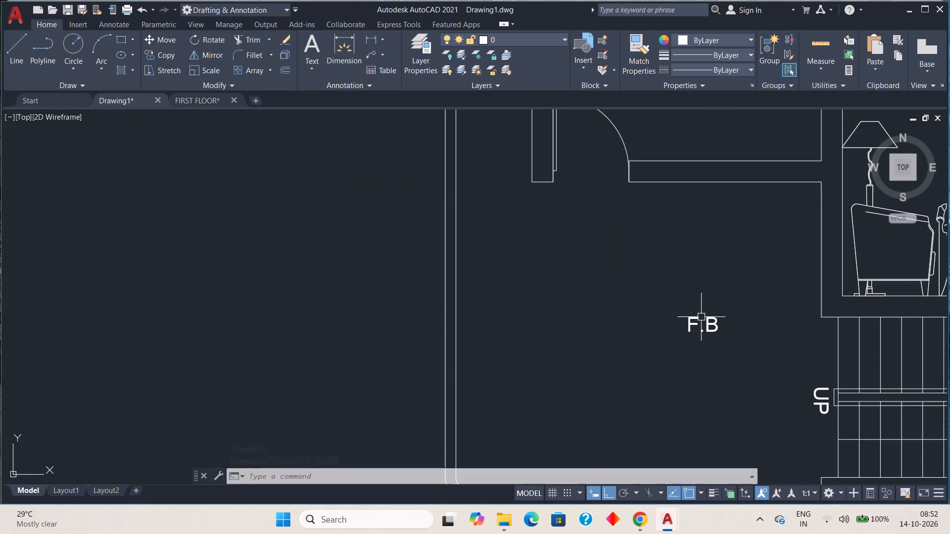
pyautogui.click(701, 319)
pyautogui.click(611, 316)
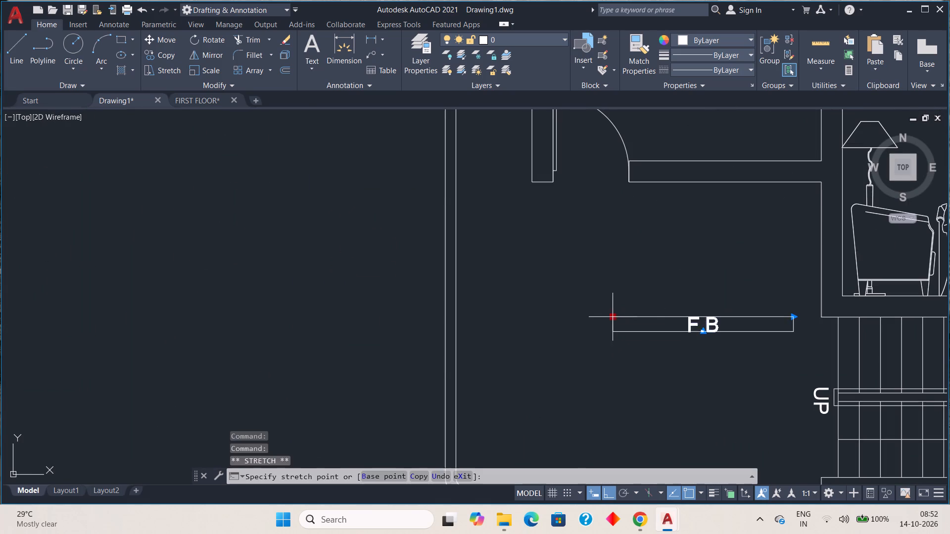
pyautogui.click(547, 317)
pyautogui.press('Escape')
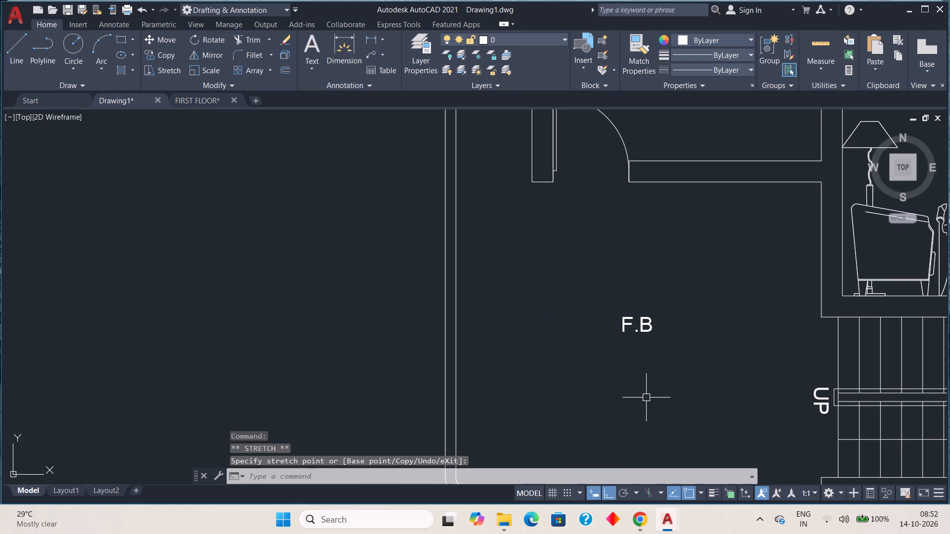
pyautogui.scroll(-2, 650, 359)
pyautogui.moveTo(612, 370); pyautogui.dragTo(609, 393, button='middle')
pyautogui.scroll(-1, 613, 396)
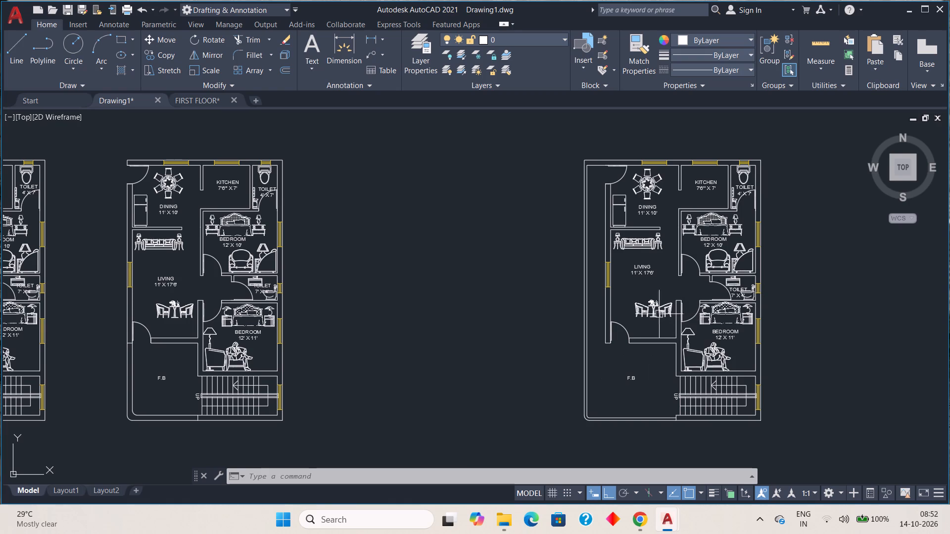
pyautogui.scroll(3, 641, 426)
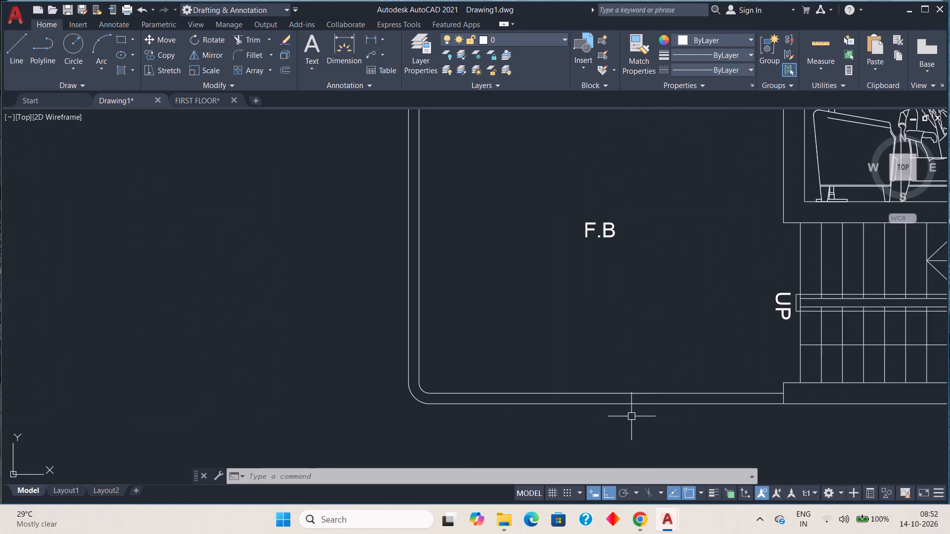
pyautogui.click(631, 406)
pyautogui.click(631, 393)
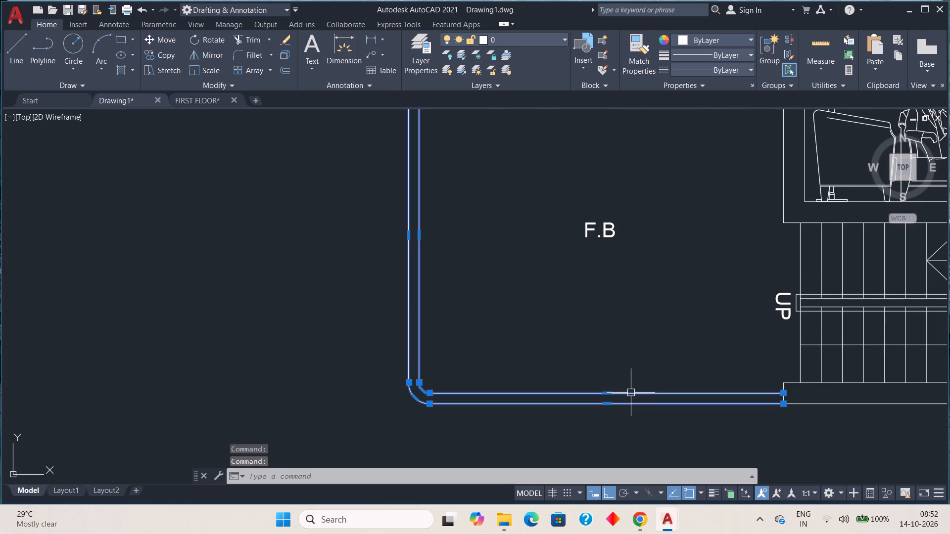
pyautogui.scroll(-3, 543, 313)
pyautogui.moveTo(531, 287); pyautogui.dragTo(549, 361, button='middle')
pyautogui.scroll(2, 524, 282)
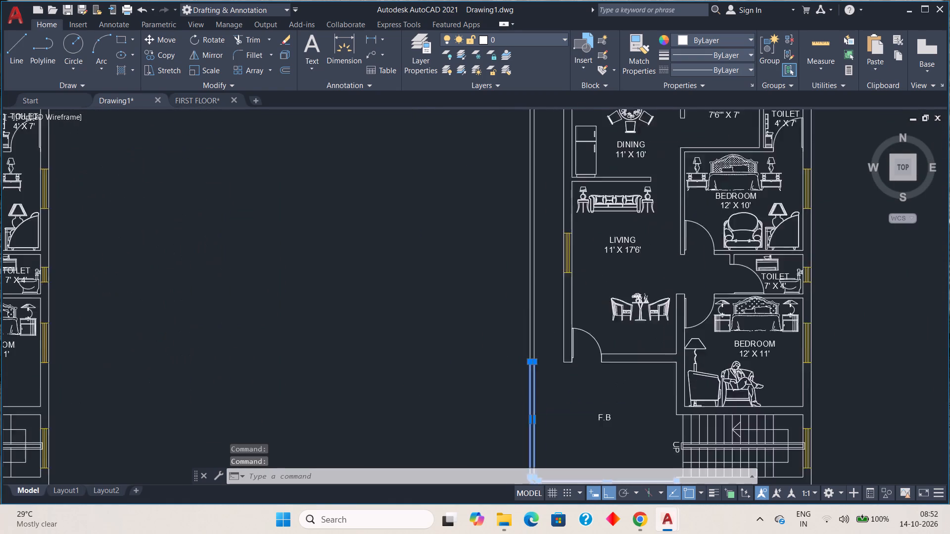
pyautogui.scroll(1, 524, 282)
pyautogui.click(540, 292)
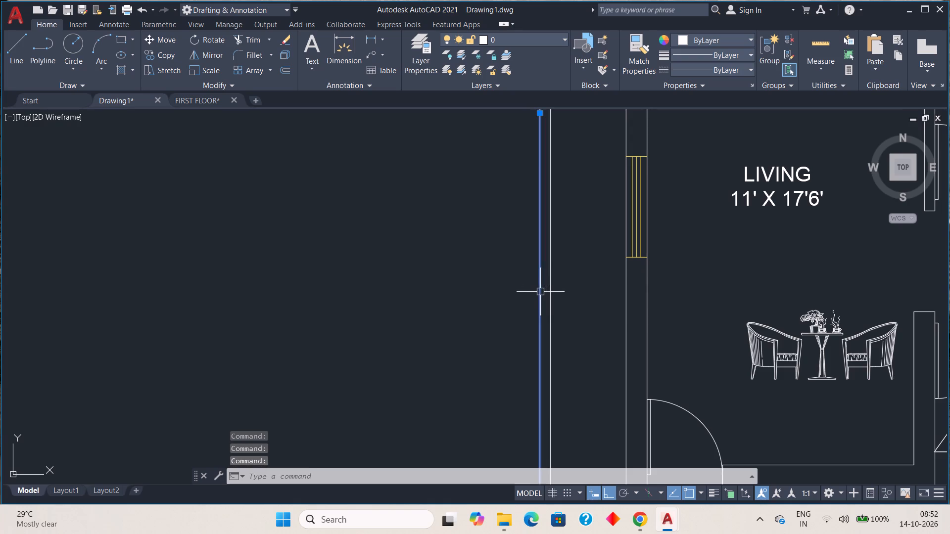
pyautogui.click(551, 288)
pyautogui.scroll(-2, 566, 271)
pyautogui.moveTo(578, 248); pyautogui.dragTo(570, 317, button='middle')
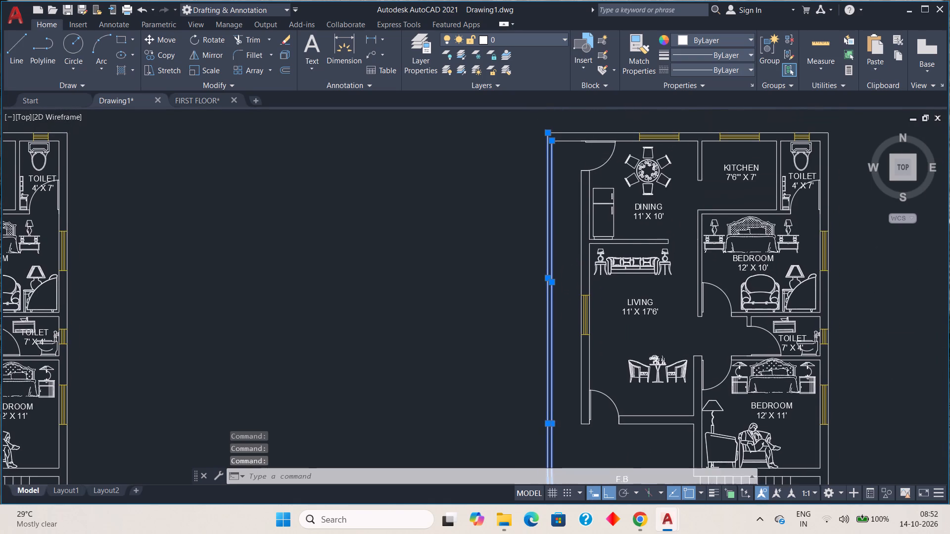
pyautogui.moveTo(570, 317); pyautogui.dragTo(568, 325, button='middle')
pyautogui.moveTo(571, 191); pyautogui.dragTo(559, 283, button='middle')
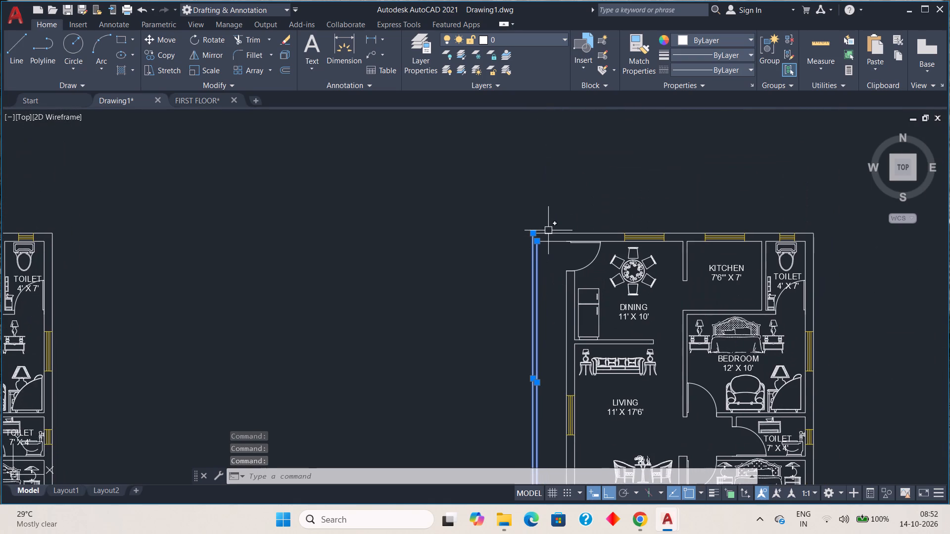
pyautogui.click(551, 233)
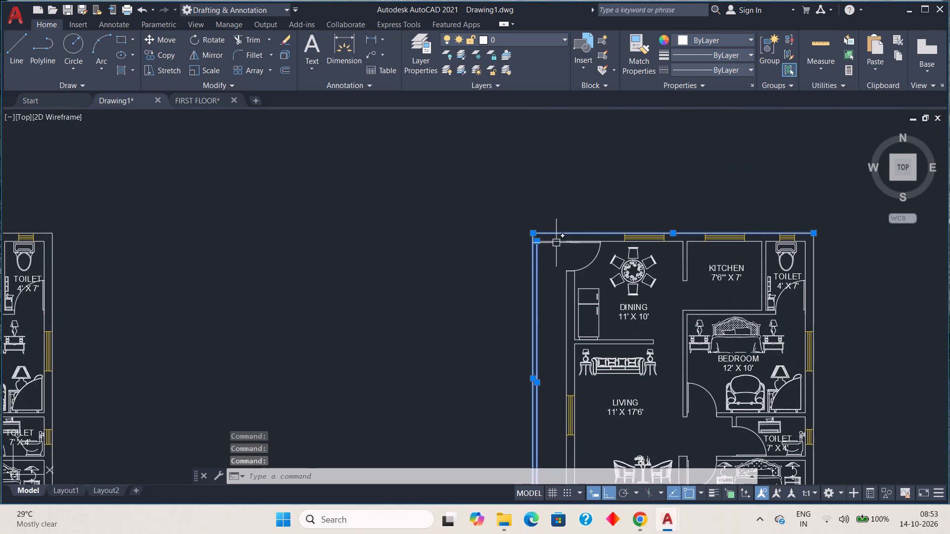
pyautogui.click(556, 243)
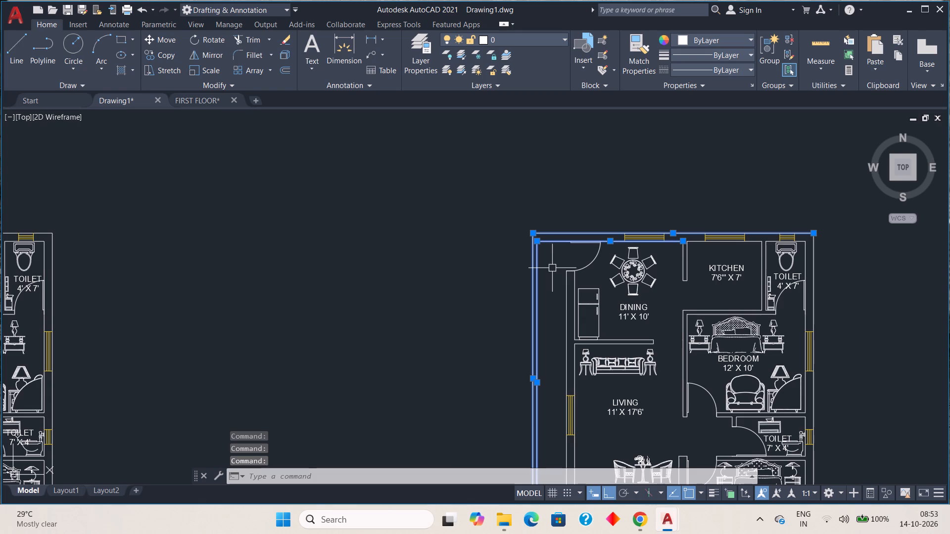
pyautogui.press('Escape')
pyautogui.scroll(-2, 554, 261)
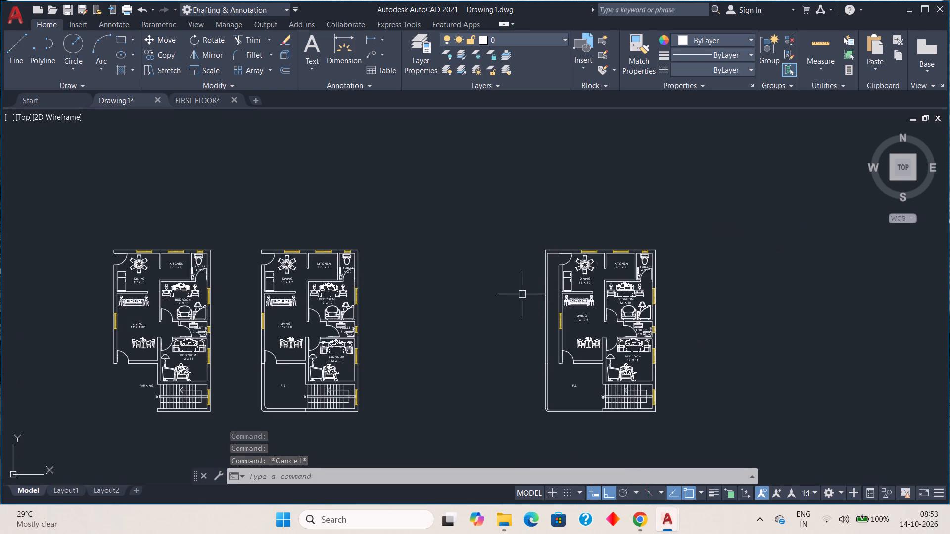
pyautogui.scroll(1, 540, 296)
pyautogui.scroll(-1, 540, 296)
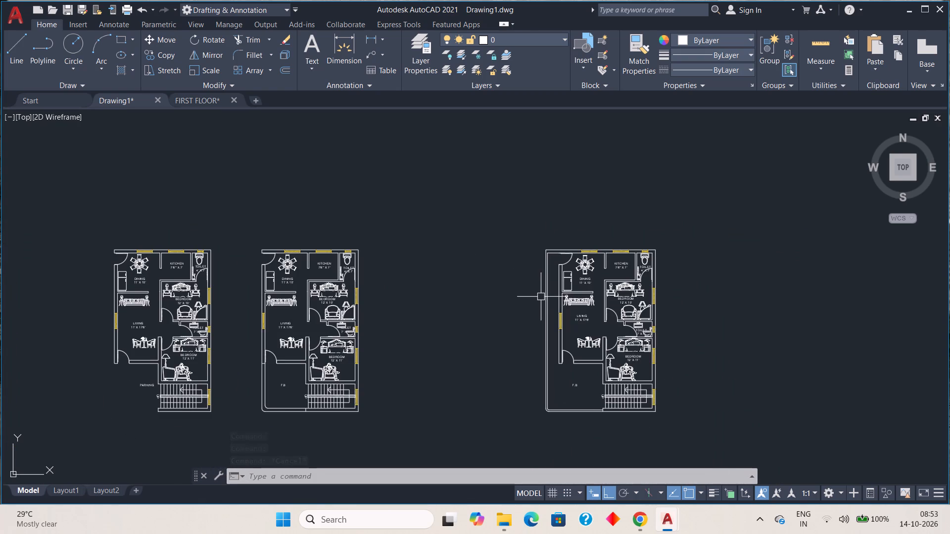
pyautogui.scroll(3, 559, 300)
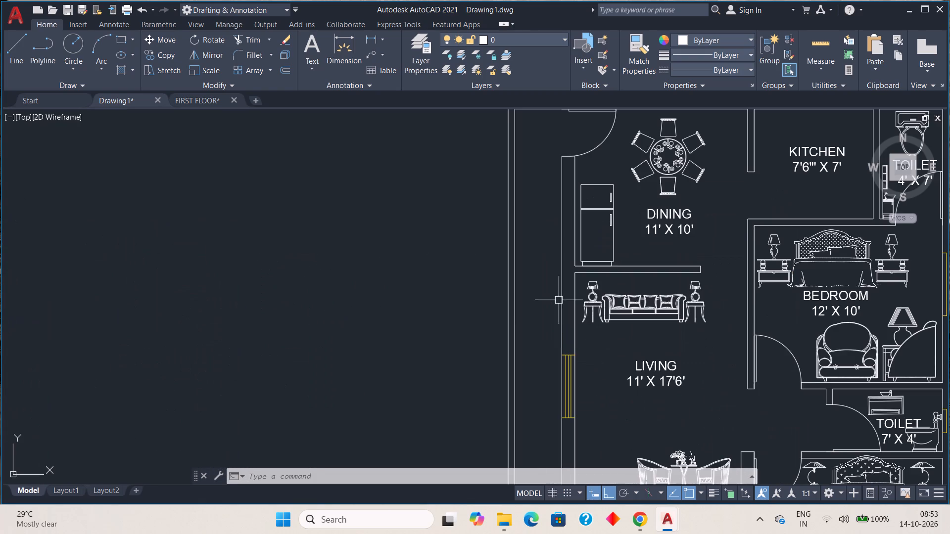
# Offset the middle plan's outer wall line beside dining and living outward by 3'.
pyautogui.click(368, 35)
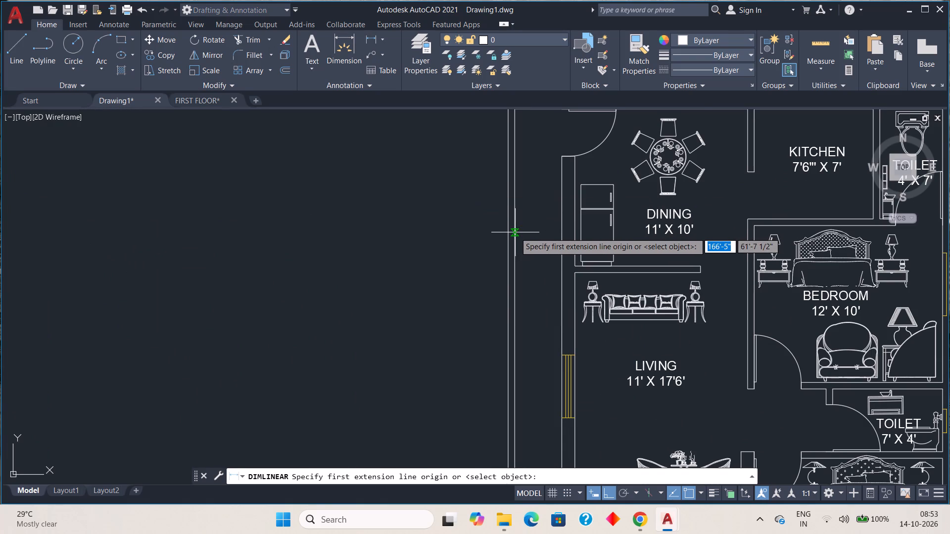
pyautogui.press('Escape')
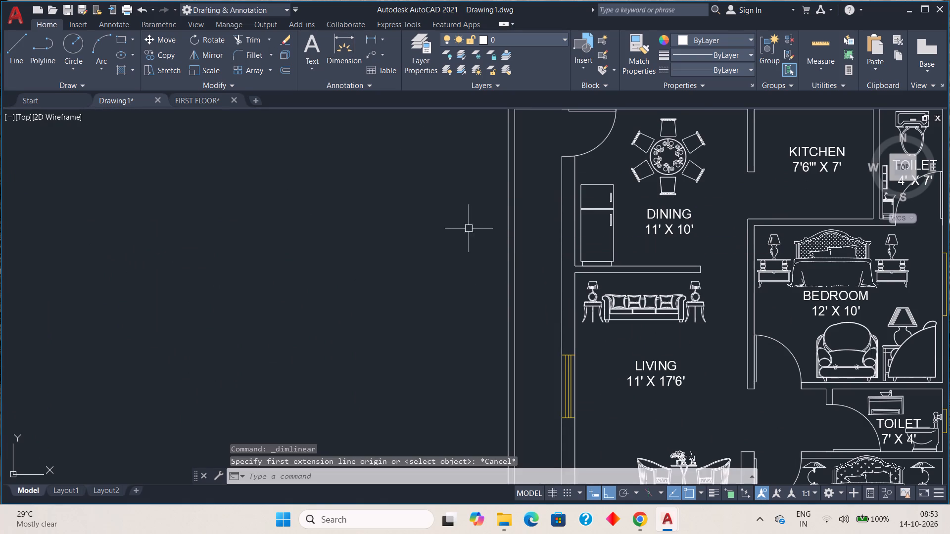
pyautogui.scroll(-3, 461, 236)
pyautogui.moveTo(377, 251); pyautogui.dragTo(575, 230, button='middle')
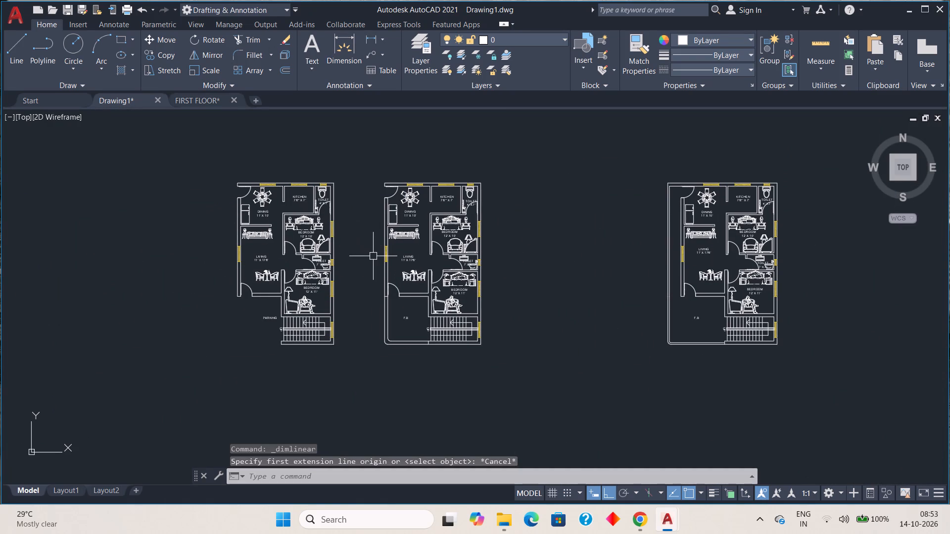
pyautogui.press('o')
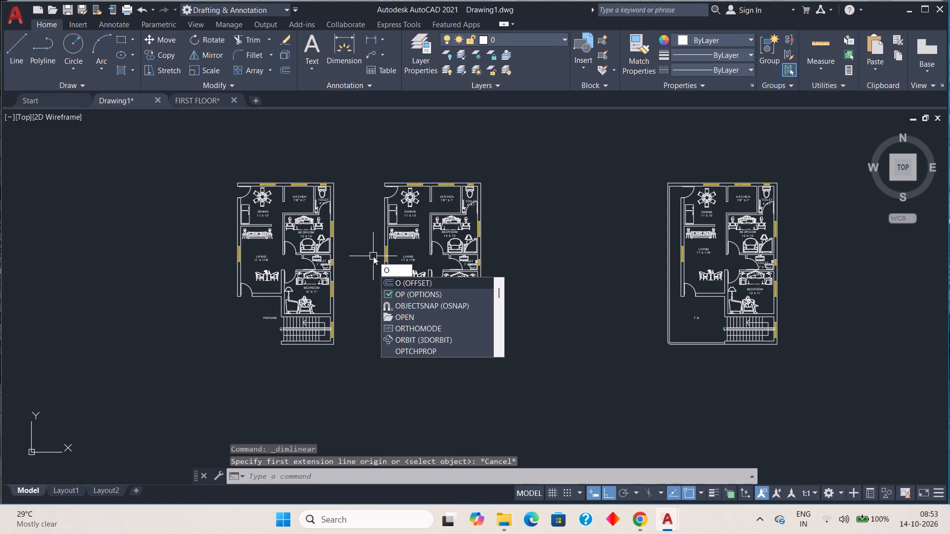
pyautogui.press('space')
pyautogui.write("3'")
pyautogui.press('Return')
pyautogui.scroll(3, 371, 240)
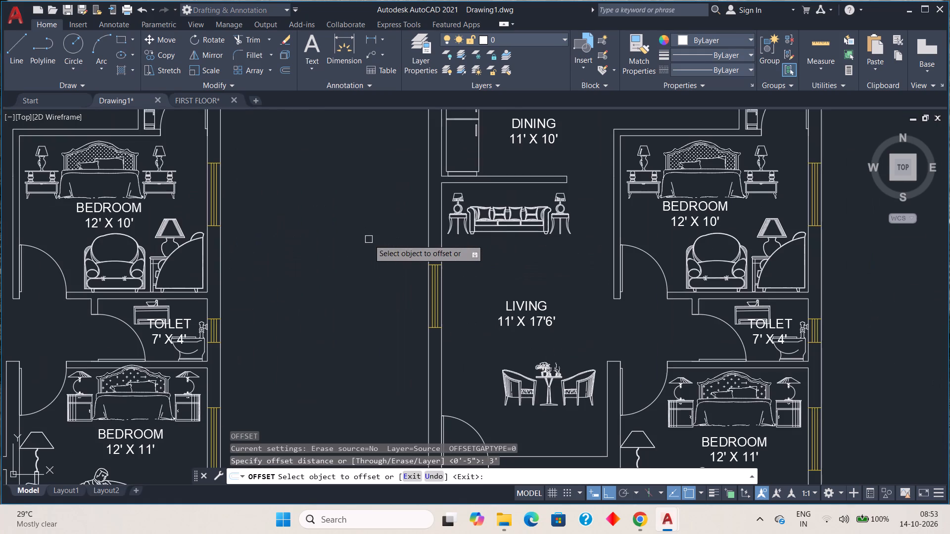
pyautogui.click(428, 210)
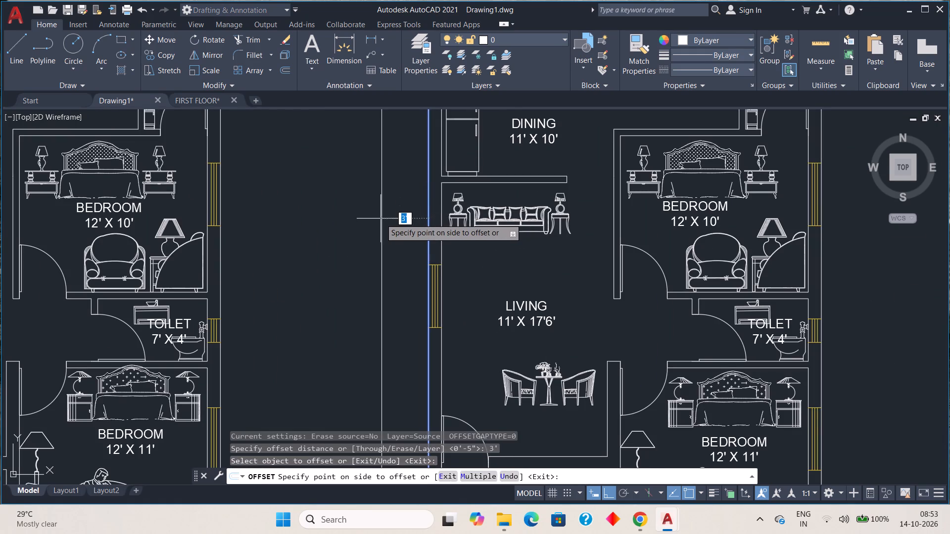
pyautogui.click(379, 219)
# Offset the middle plan's new vertical wall line outward by 5" to form the outer wall's thickness.
pyautogui.scroll(-1, 397, 241)
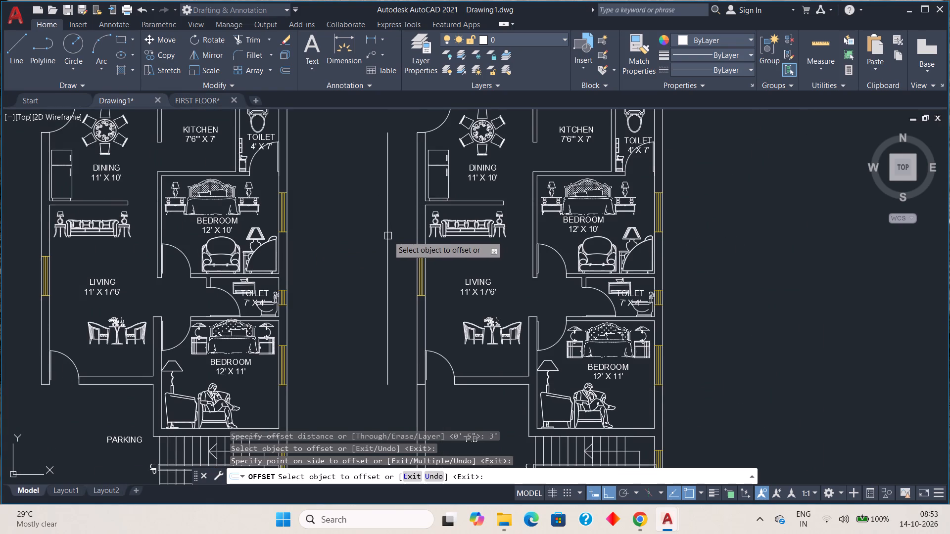
pyautogui.click(388, 236)
pyautogui.write('5"')
pyautogui.press('Return')
pyautogui.scroll(-1, 380, 189)
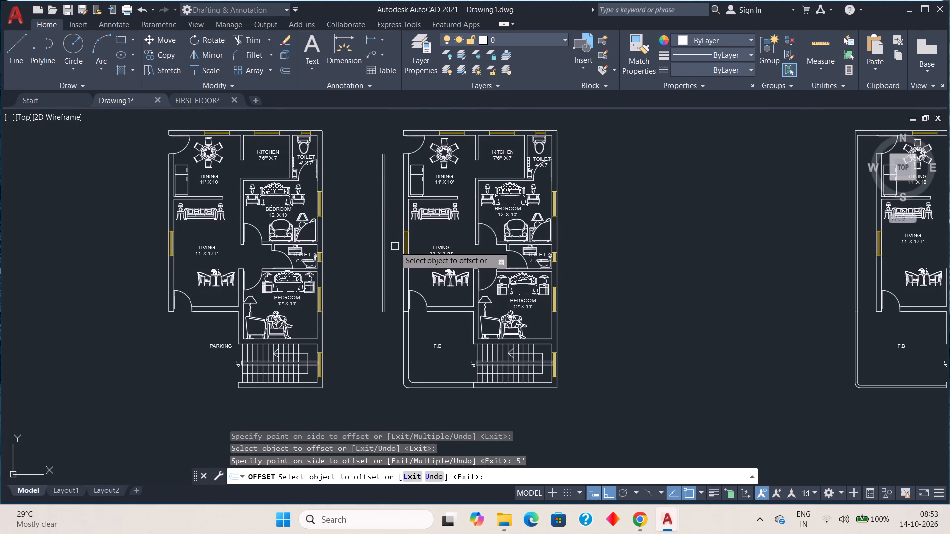
pyautogui.press('Escape')
# Fillet the middle plan's two new vertical wall lines to the top wall's inner and outer lines with radius 0.
pyautogui.moveTo(393, 158); pyautogui.dragTo(388, 237, button='middle')
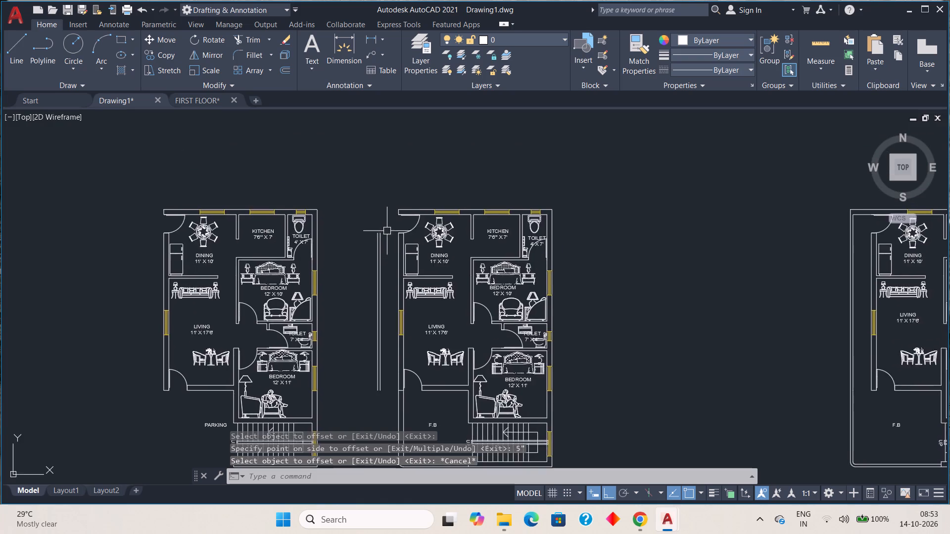
pyautogui.scroll(2, 385, 227)
pyautogui.write('F')
pyautogui.press('space')
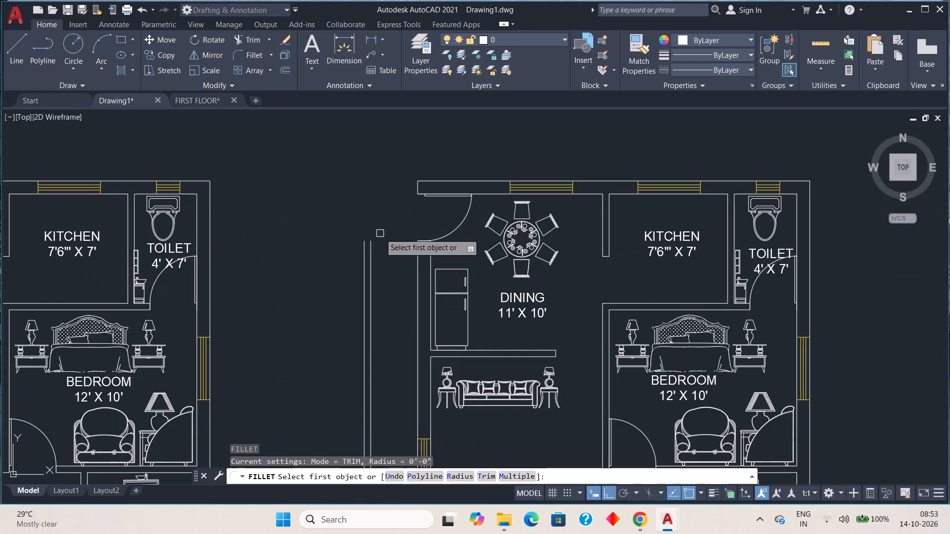
pyautogui.write('R')
pyautogui.press('space')
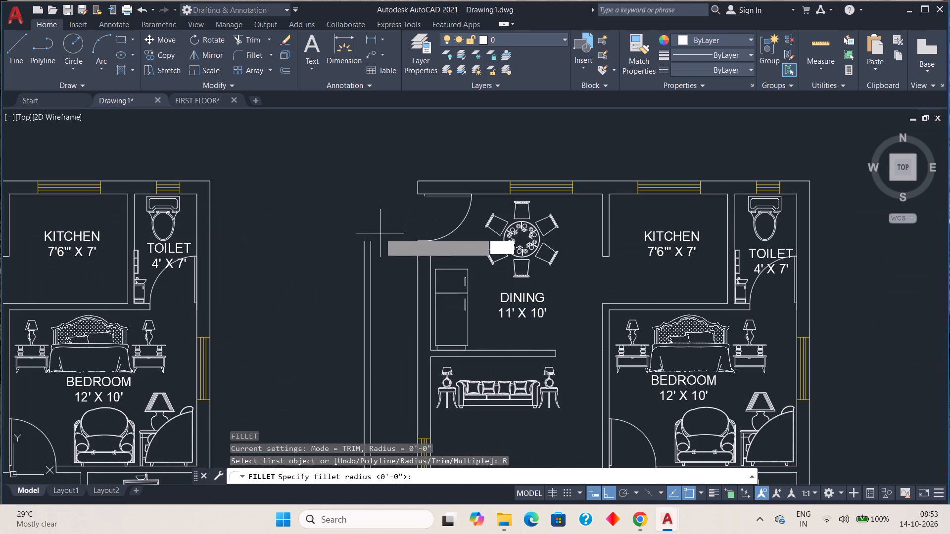
pyautogui.press('space')
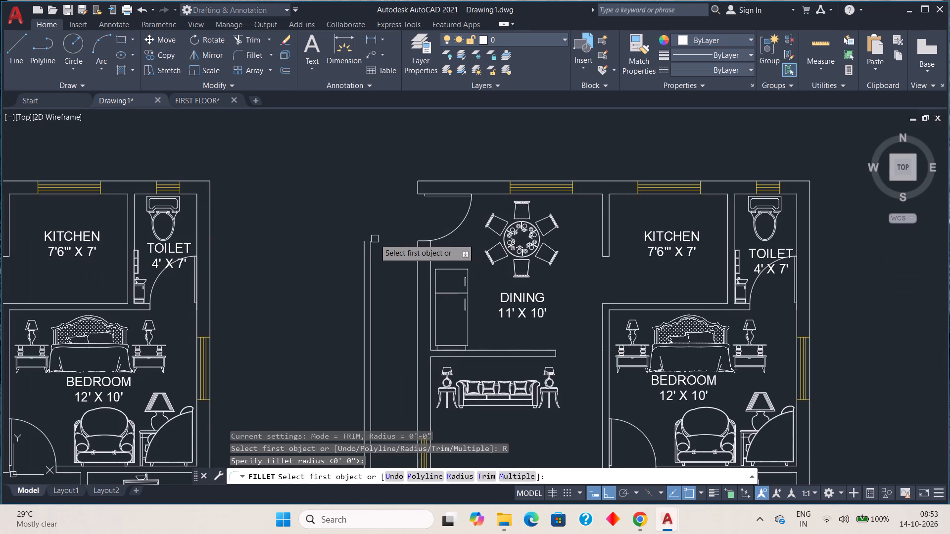
pyautogui.click(372, 247)
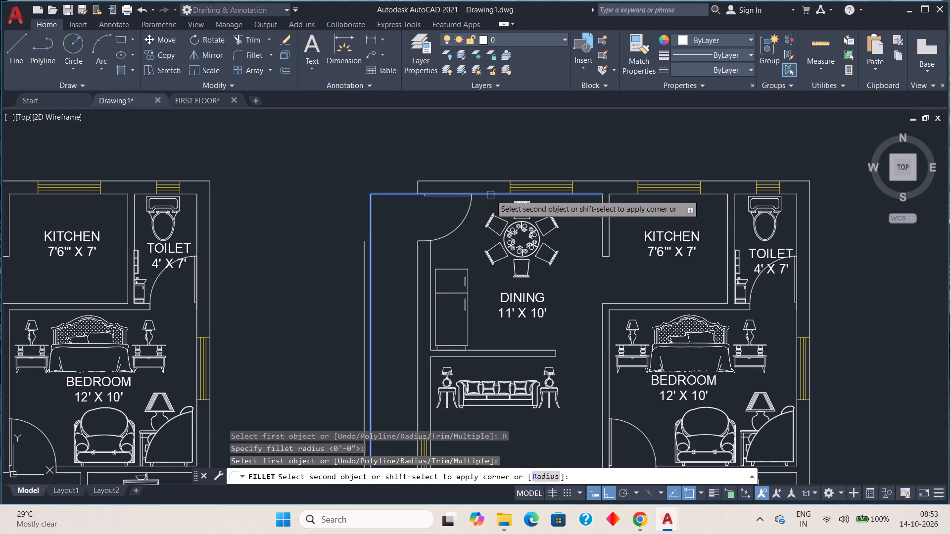
pyautogui.click(490, 195)
pyautogui.press('space')
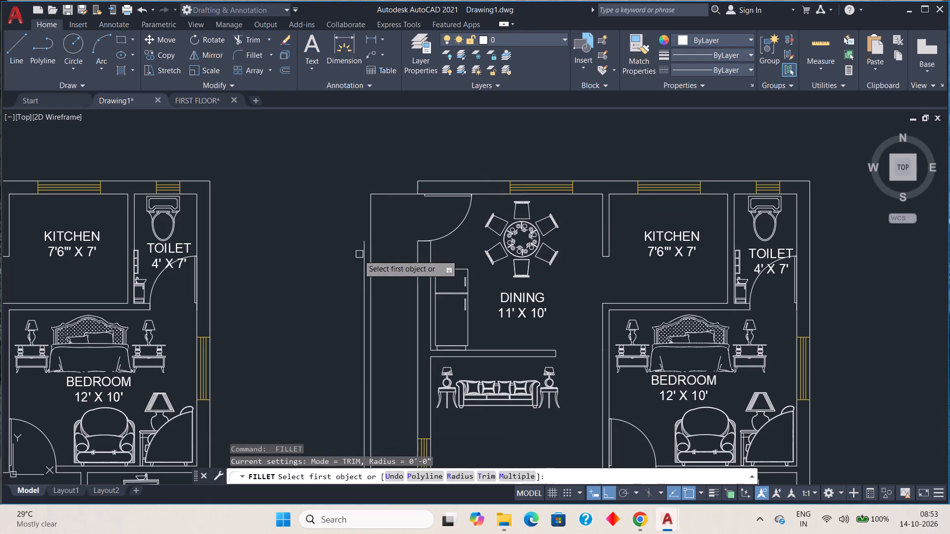
pyautogui.click(364, 255)
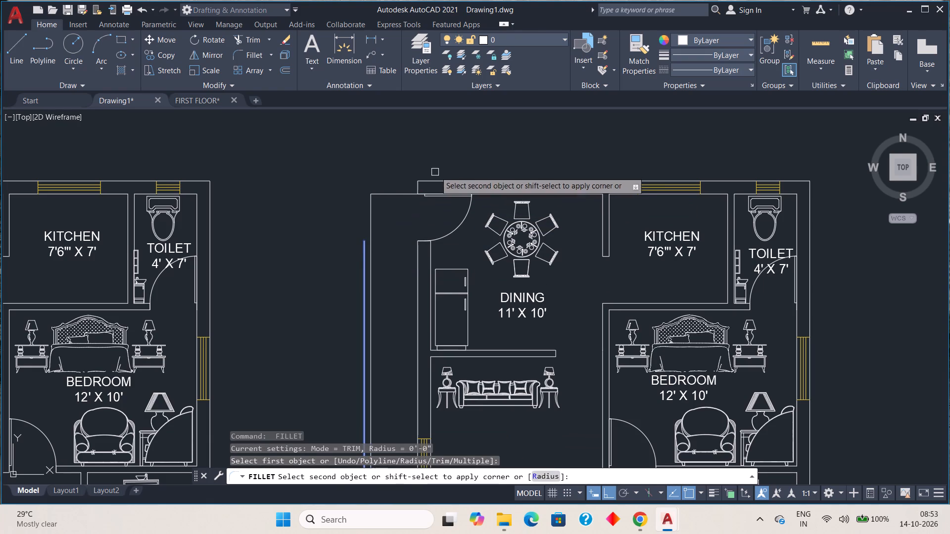
pyautogui.click(446, 180)
pyautogui.press('Escape')
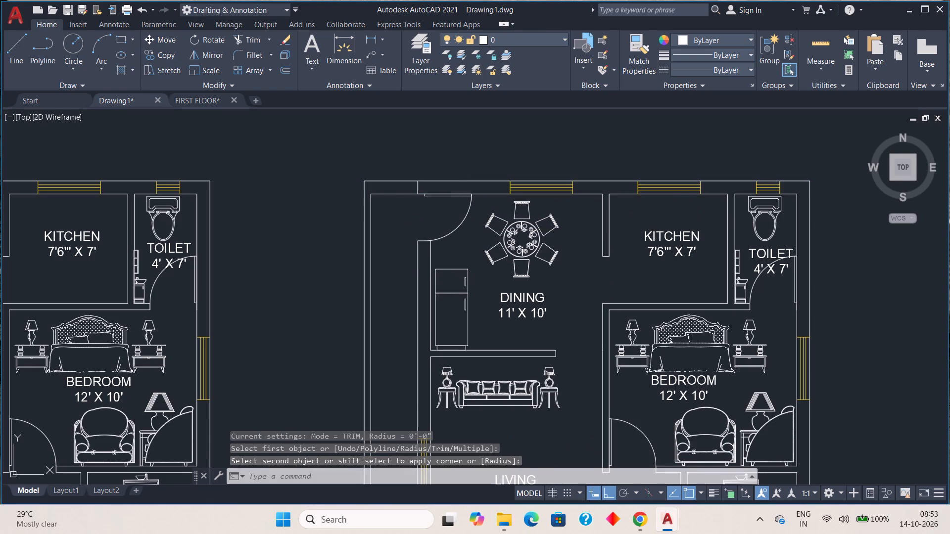
# Move the middle plan's outer rounded F.B. wall line from its upper end to the new outermost wall line's lower end.
pyautogui.scroll(-2, 445, 239)
pyautogui.moveTo(461, 284); pyautogui.dragTo(453, 150, button='middle')
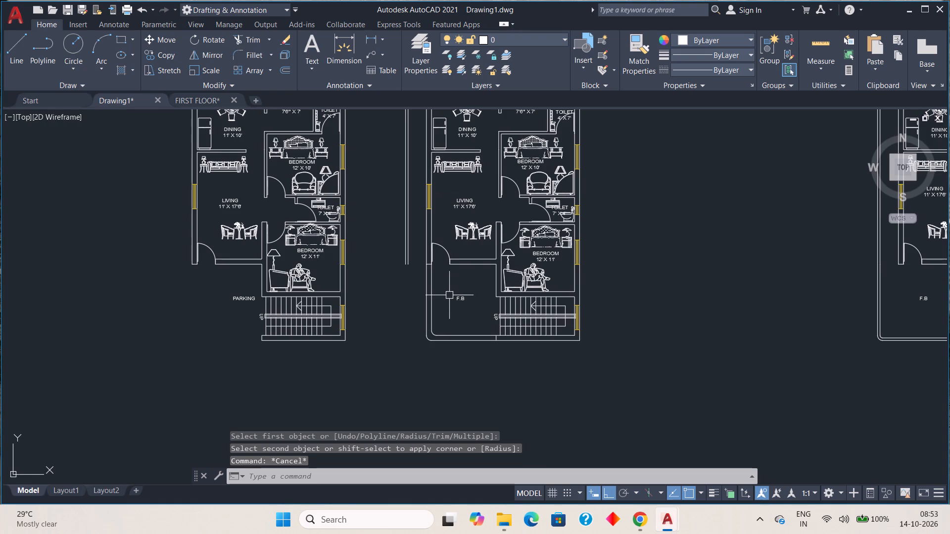
pyautogui.scroll(1, 449, 295)
pyautogui.moveTo(448, 294); pyautogui.dragTo(474, 212, button='middle')
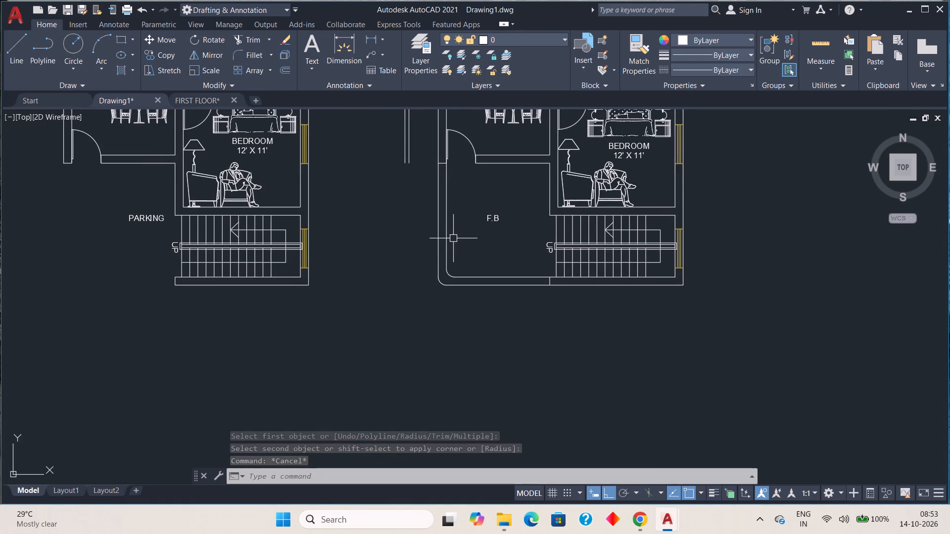
pyautogui.click(437, 243)
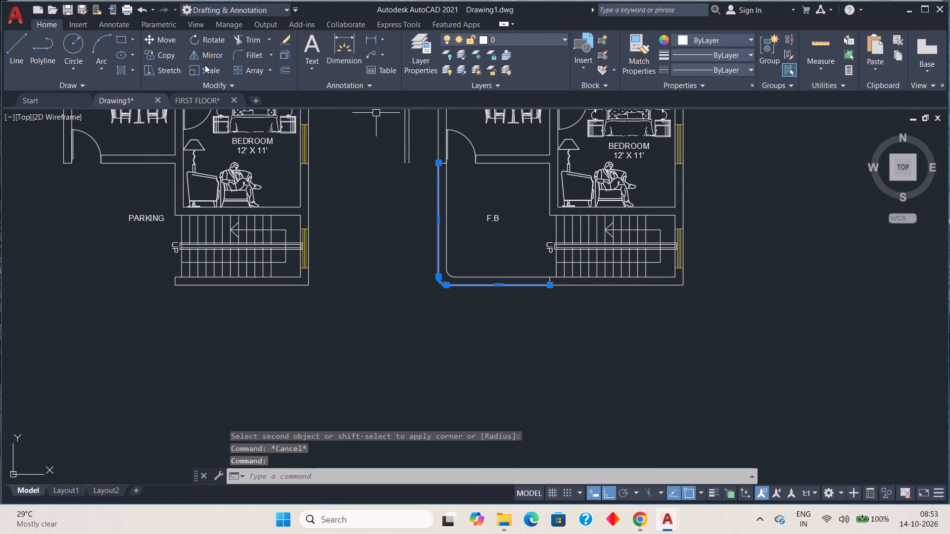
pyautogui.click(165, 38)
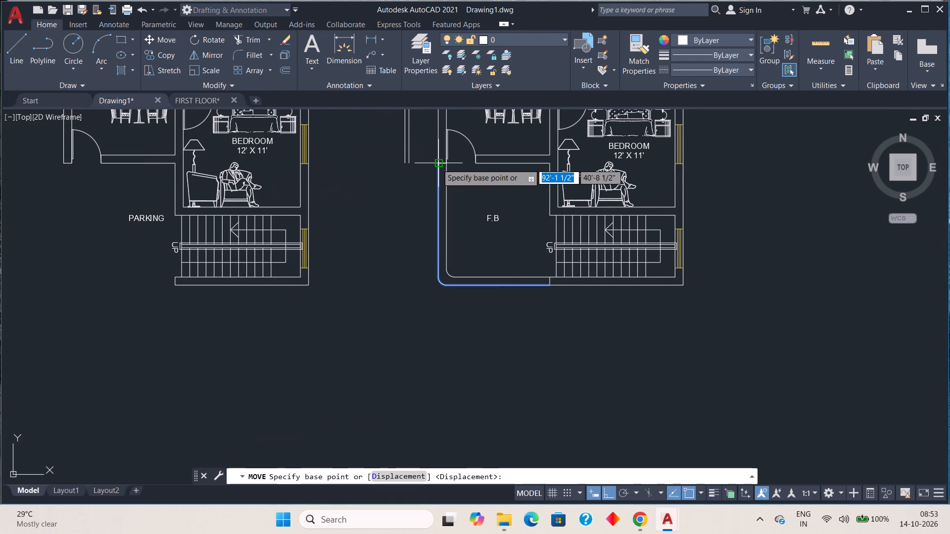
pyautogui.click(437, 163)
pyautogui.scroll(3, 394, 167)
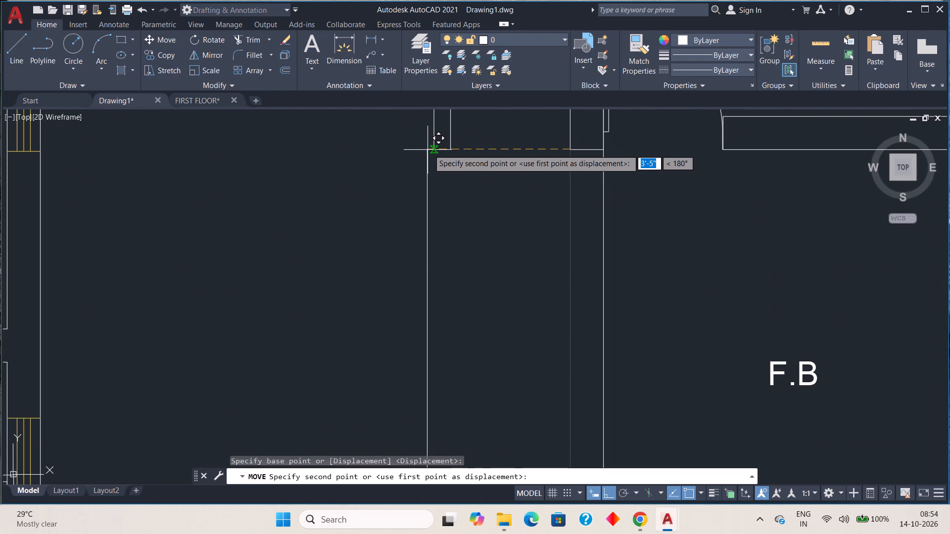
pyautogui.click(433, 147)
pyautogui.press('Escape')
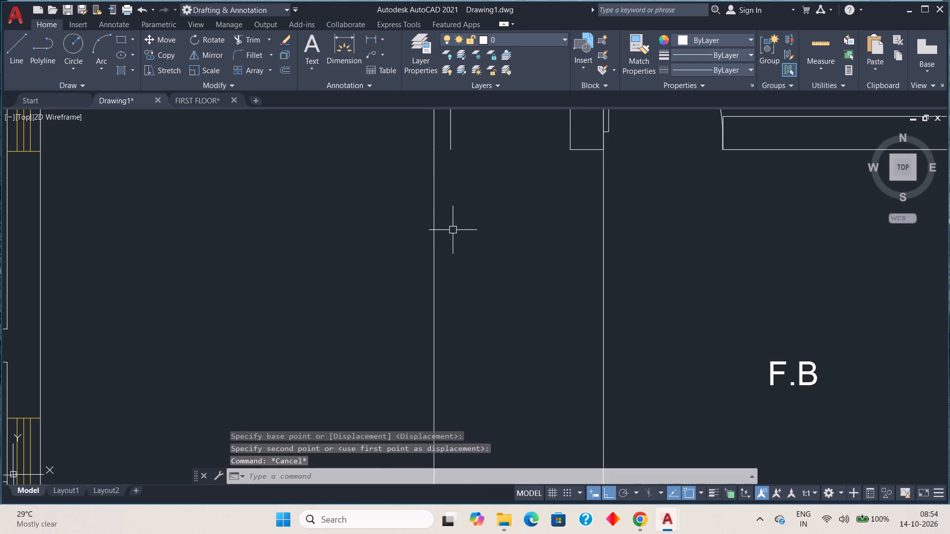
# Offset the moved rounded F.B. wall line inward by 5" in the middle plan.
pyautogui.scroll(-3, 473, 216)
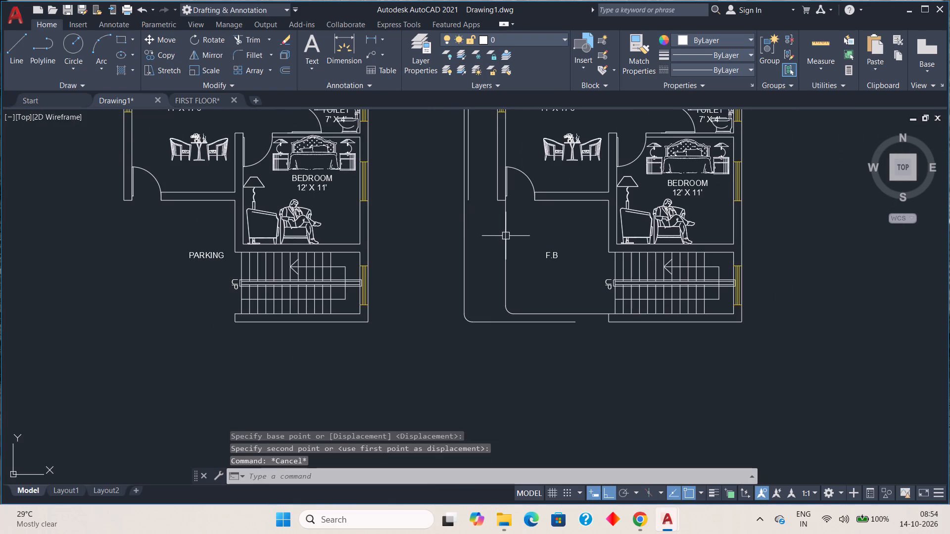
pyautogui.click(463, 240)
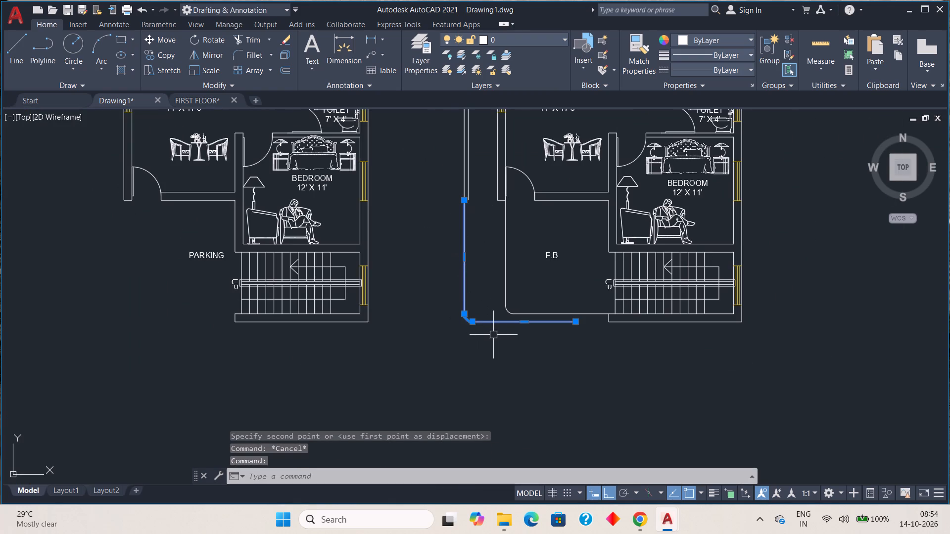
pyautogui.press('o')
pyautogui.press('space')
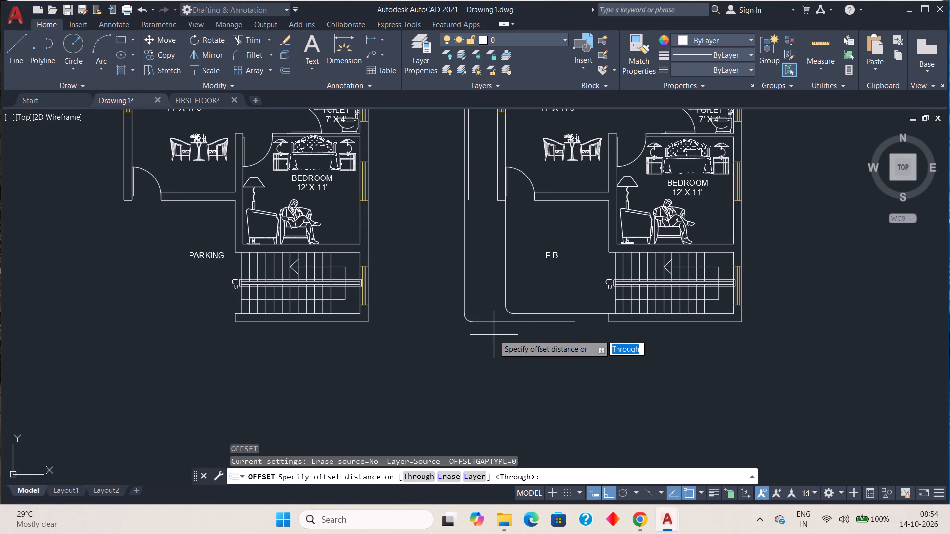
pyautogui.press('5')
pyautogui.hotkey('shift', '"')
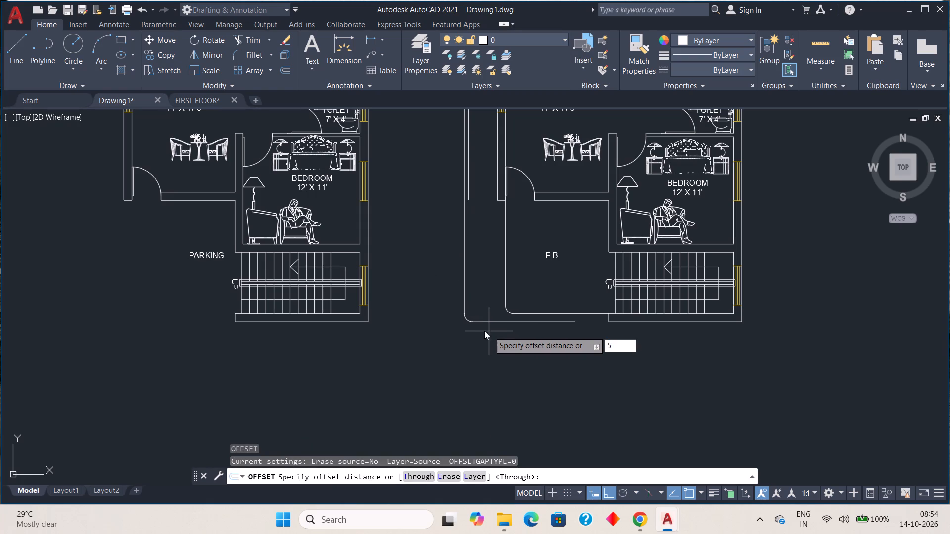
pyautogui.press('Return')
pyautogui.click(478, 313)
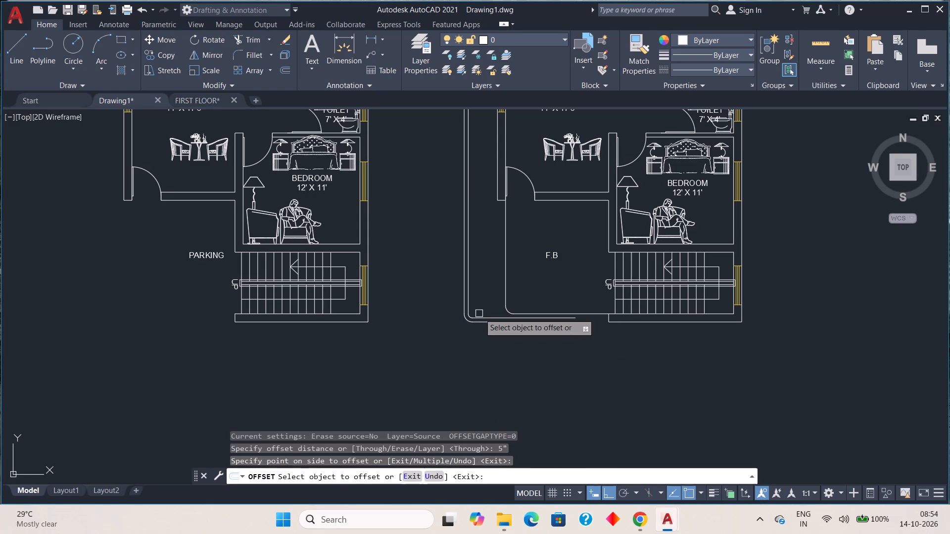
pyautogui.press('Escape')
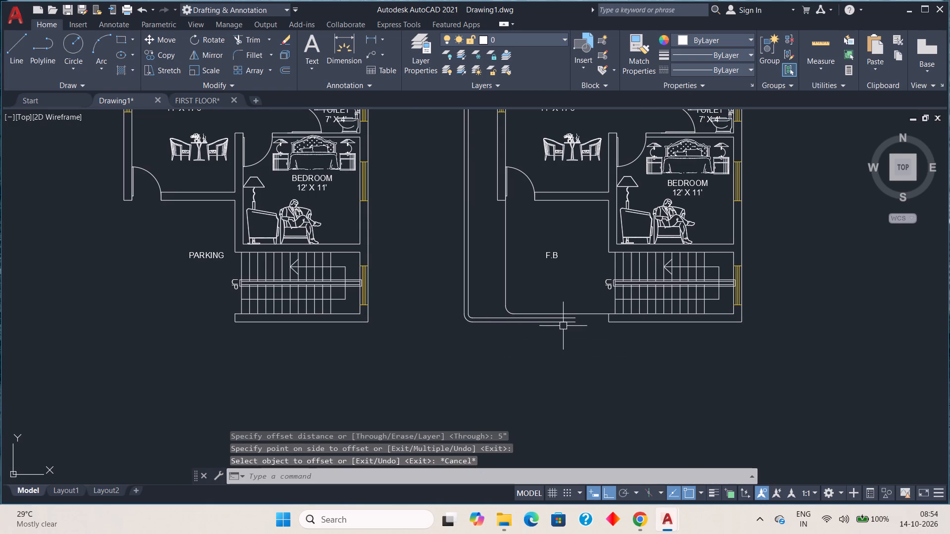
# Extend the middle plan's outer and inner lower F.B. wall lines towards the staircase wall.
pyautogui.scroll(2, 563, 326)
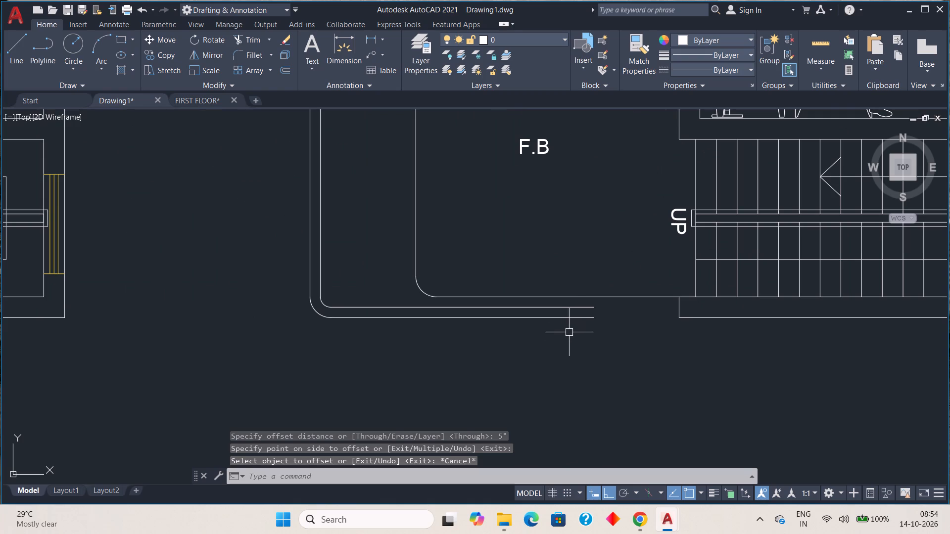
pyautogui.write('EX')
pyautogui.press('space')
pyautogui.click(567, 315)
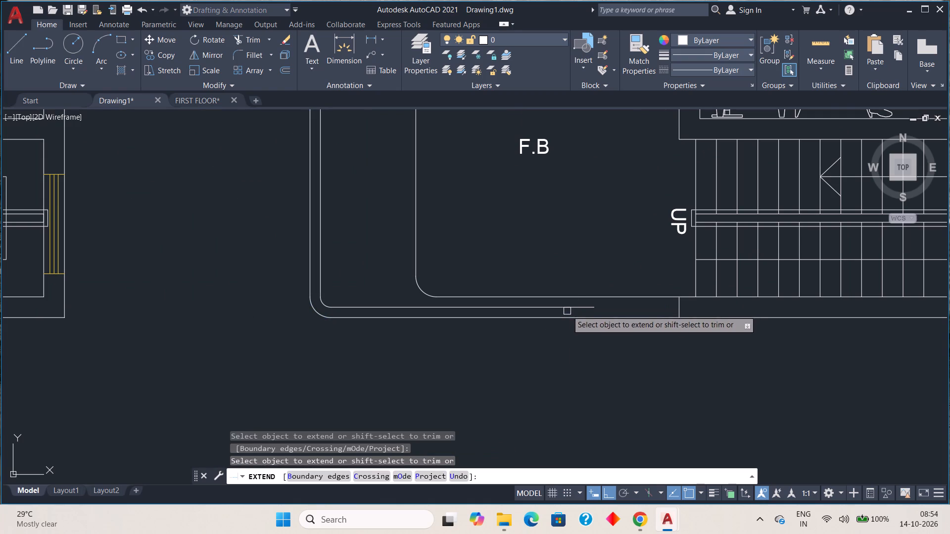
pyautogui.click(568, 308)
pyautogui.press('Escape')
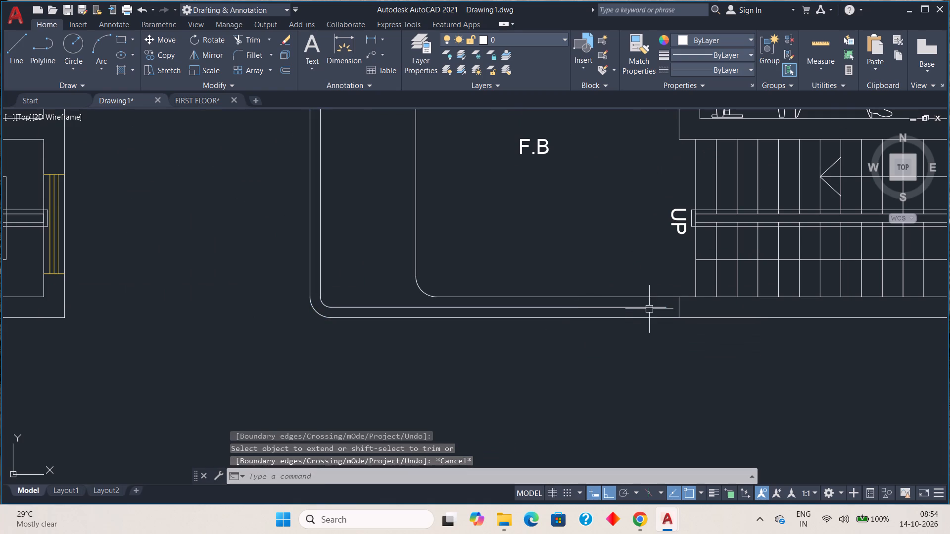
# Stretch the end of the middle plan's inner lower F.B. wall line to meet the staircase wall's end edge.
pyautogui.click(651, 309)
pyautogui.click(668, 307)
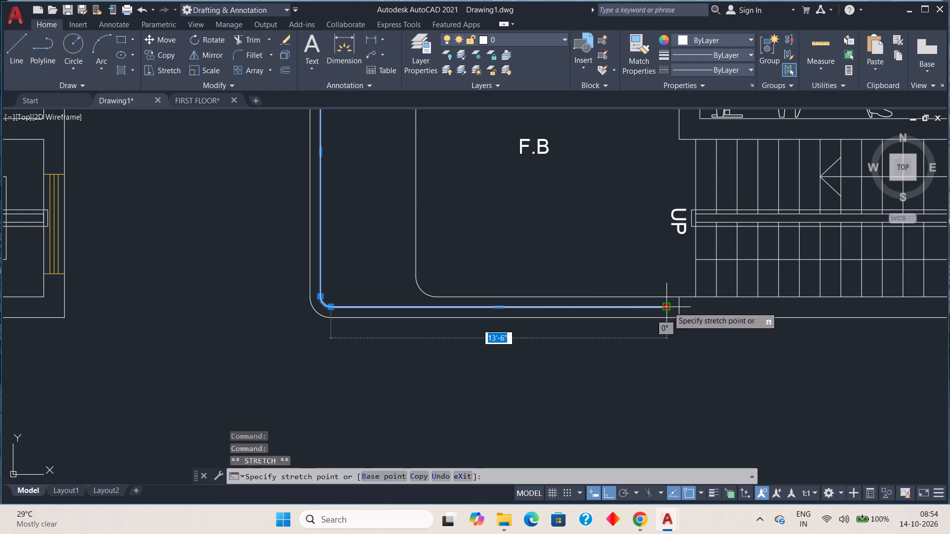
pyautogui.click(678, 307)
pyautogui.press('Escape')
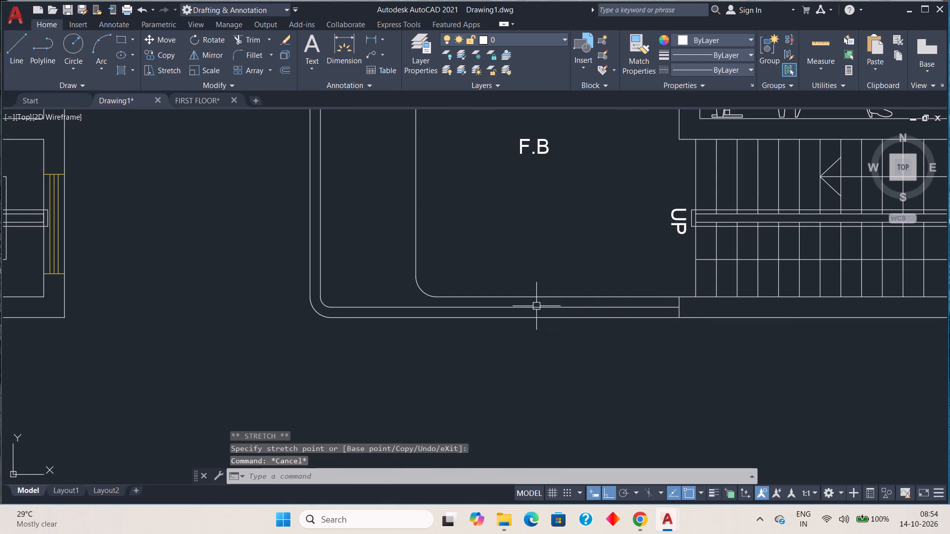
pyautogui.scroll(-3, 565, 306)
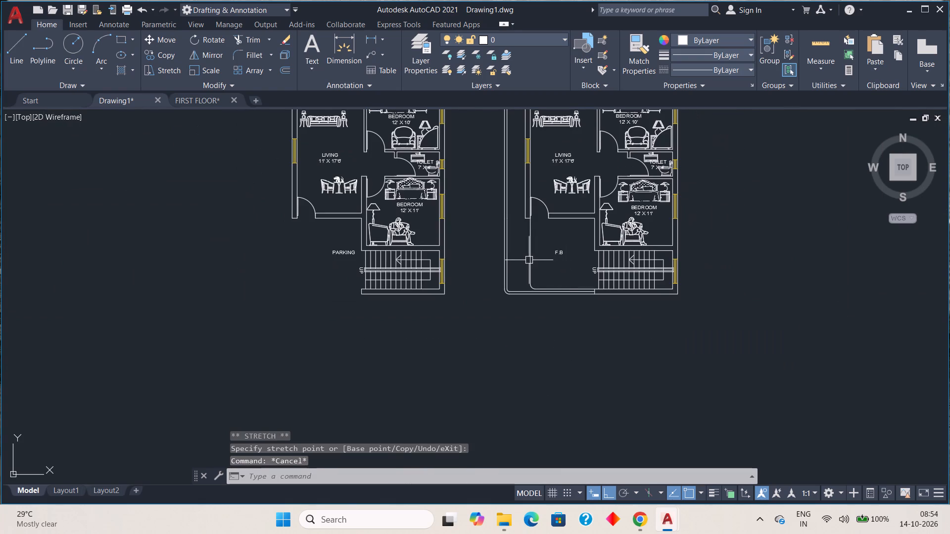
# Delete the leftover vertical wall line with the rounded corner inside the middle plan's F.B. area.
pyautogui.click(531, 259)
pyautogui.press('Delete')
pyautogui.scroll(-2, 549, 354)
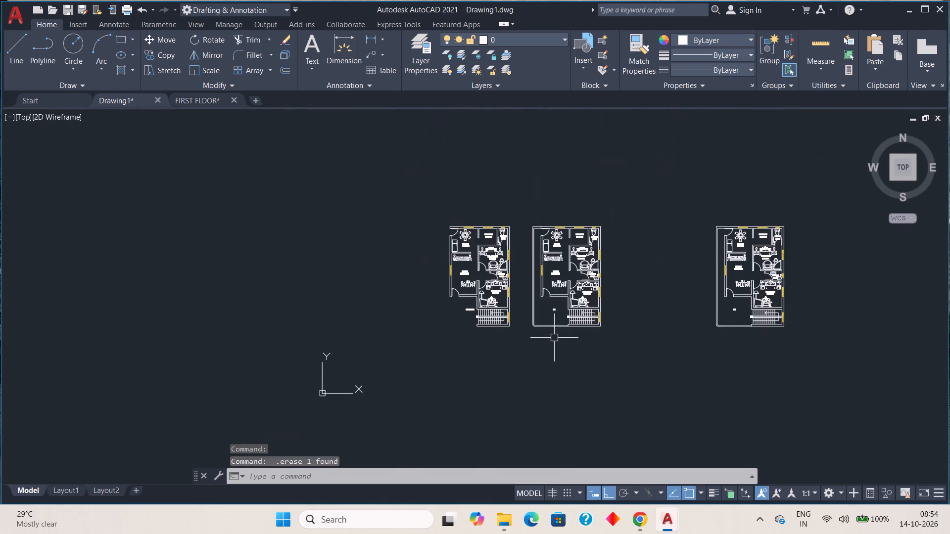
# Move the middle plan's F.B label about 1'-9 1/2" horizontally towards the outer side wall, centring it in its area.
pyautogui.scroll(4, 558, 314)
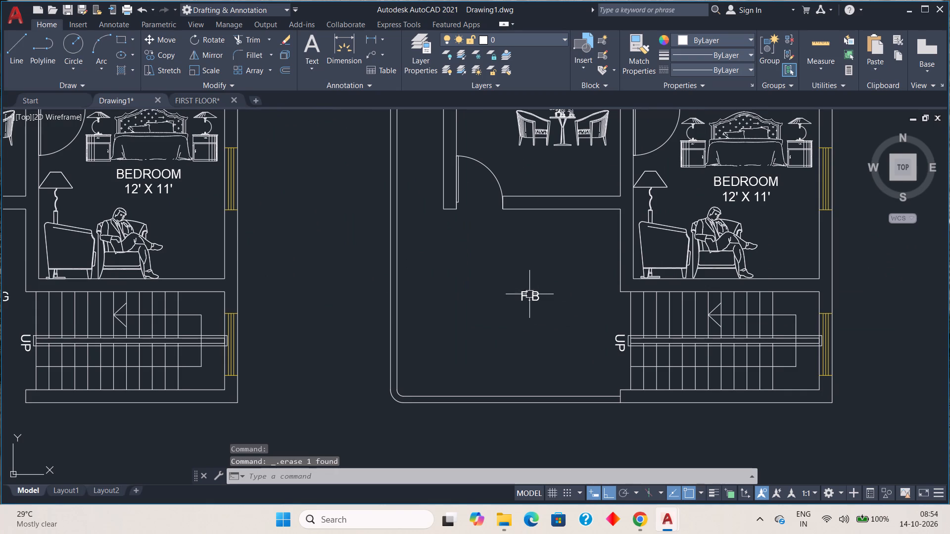
pyautogui.click(527, 292)
pyautogui.click(474, 291)
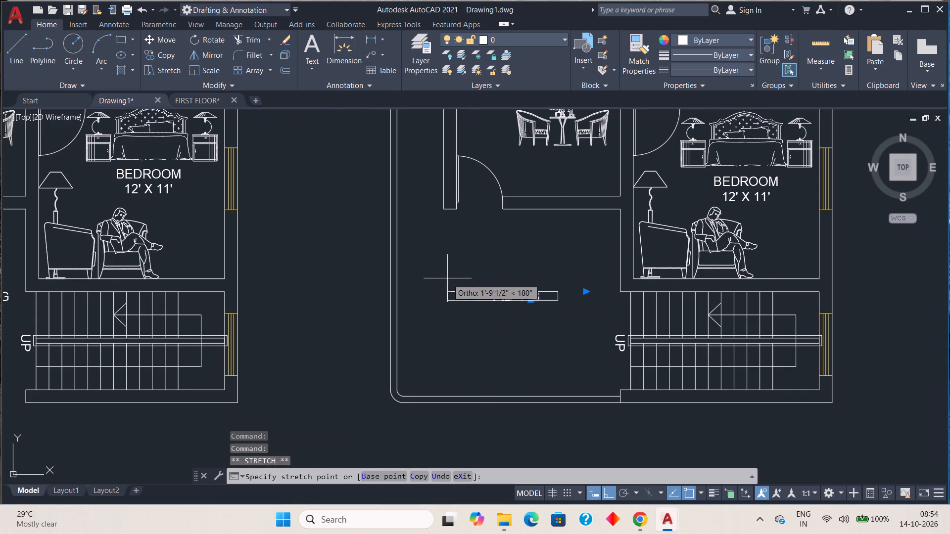
pyautogui.click(447, 278)
pyautogui.press('`')
pyautogui.press('Escape')
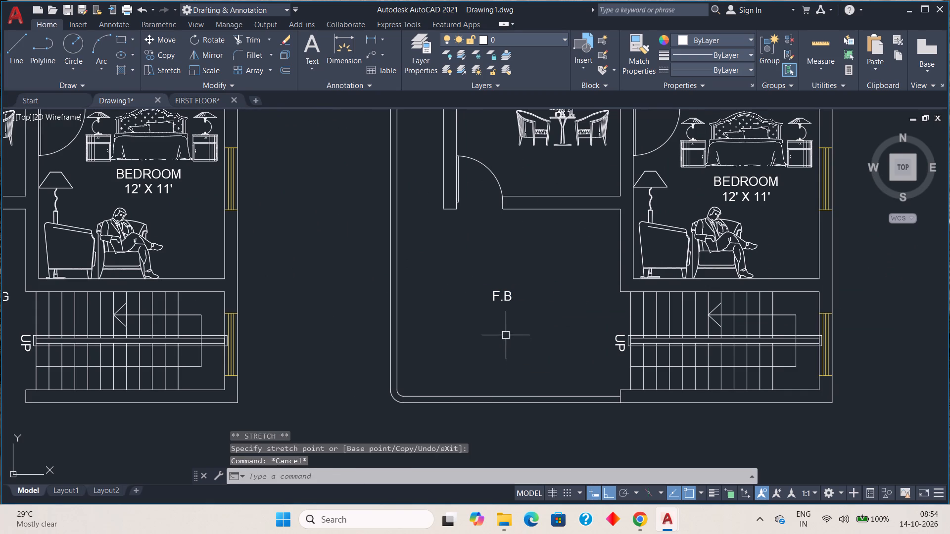
pyautogui.press('Escape')
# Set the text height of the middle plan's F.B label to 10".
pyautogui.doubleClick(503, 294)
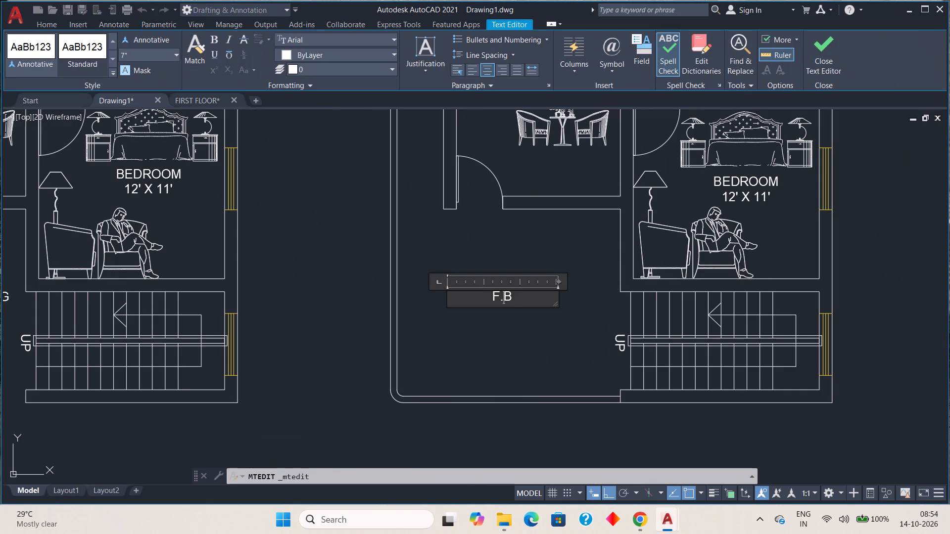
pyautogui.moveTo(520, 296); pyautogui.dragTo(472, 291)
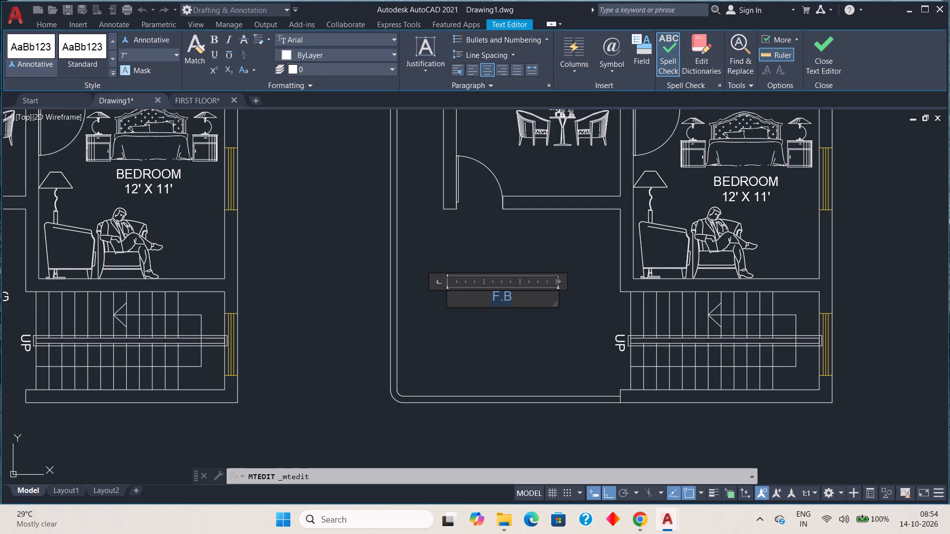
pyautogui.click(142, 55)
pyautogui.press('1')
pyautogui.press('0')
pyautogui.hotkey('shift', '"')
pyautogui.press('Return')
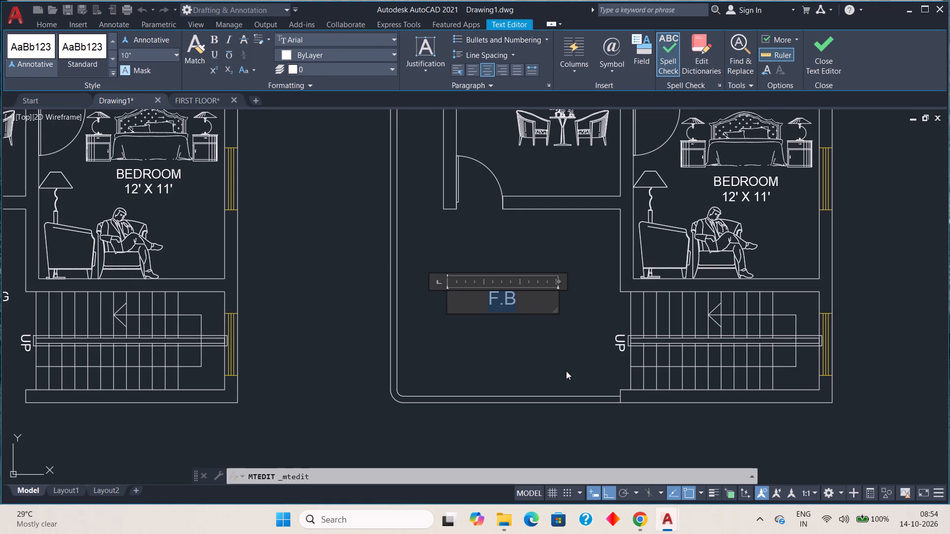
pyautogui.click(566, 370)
# Erase the small F.B label from the rightmost plan.
pyautogui.scroll(-2, 540, 312)
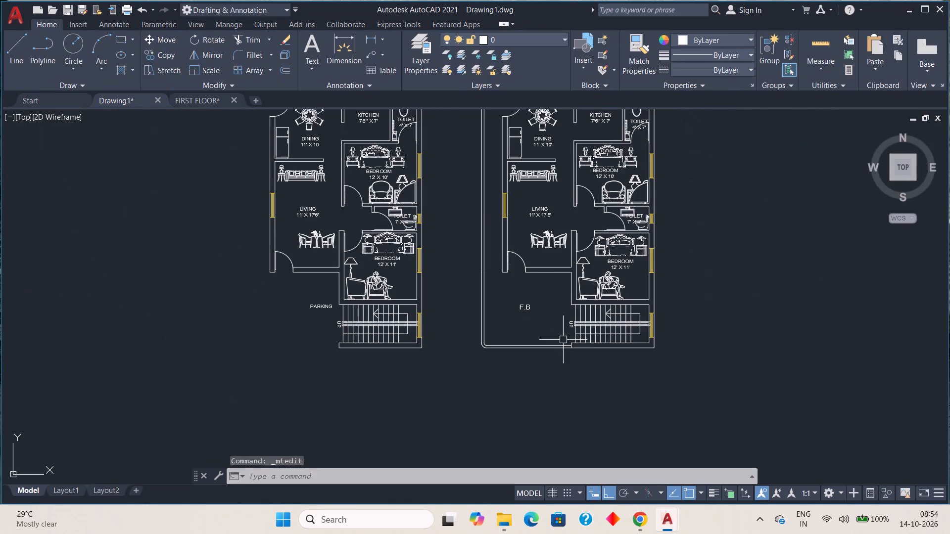
pyautogui.moveTo(731, 305); pyautogui.dragTo(460, 327, button='middle')
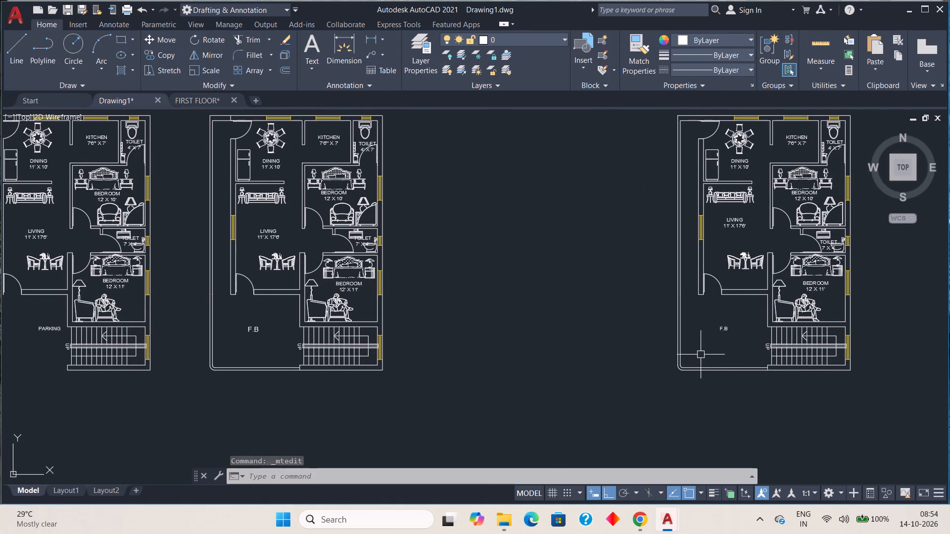
pyautogui.scroll(2, 722, 335)
pyautogui.click(728, 319)
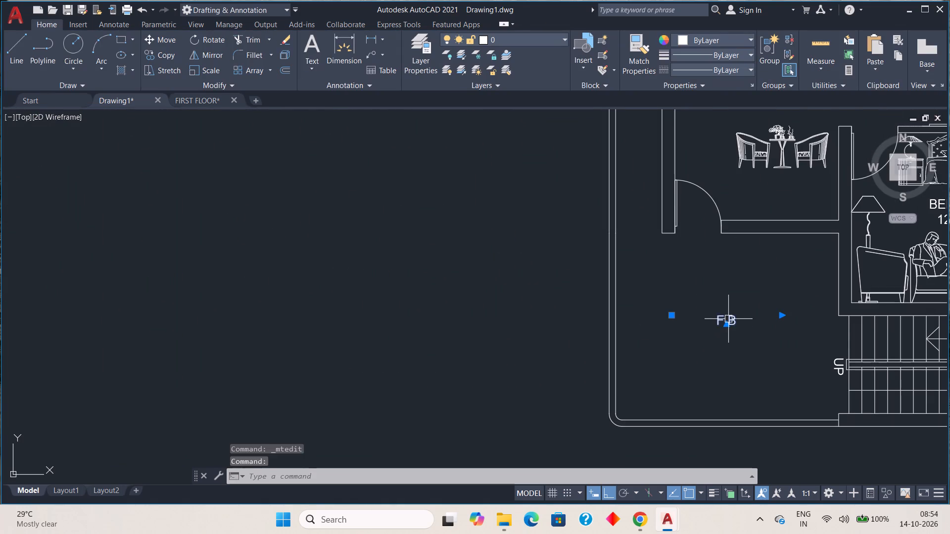
pyautogui.click(284, 38)
# Set the text height of the middle plan's F.B label to 15".
pyautogui.scroll(-2, 339, 248)
pyautogui.moveTo(342, 275); pyautogui.dragTo(679, 293, button='middle')
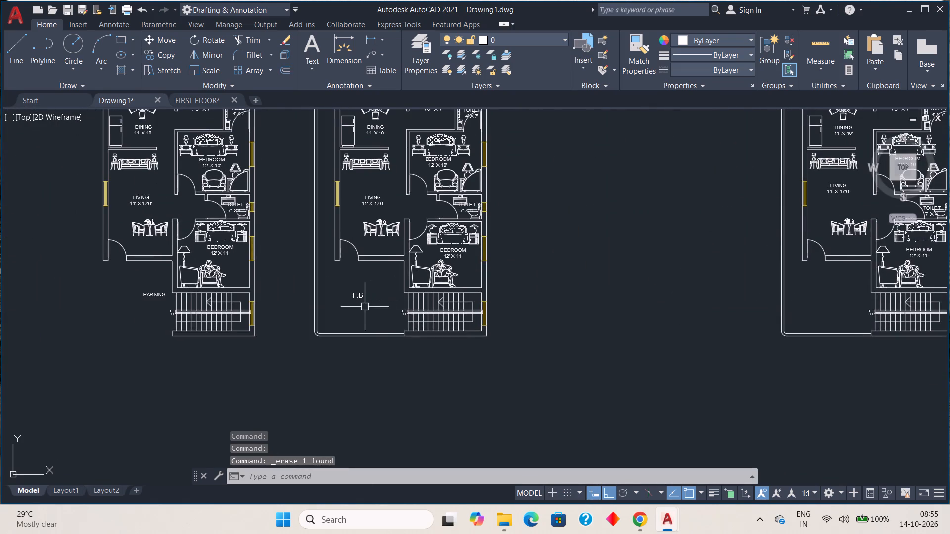
pyautogui.scroll(2, 365, 307)
pyautogui.click(351, 279)
pyautogui.doubleClick(351, 279)
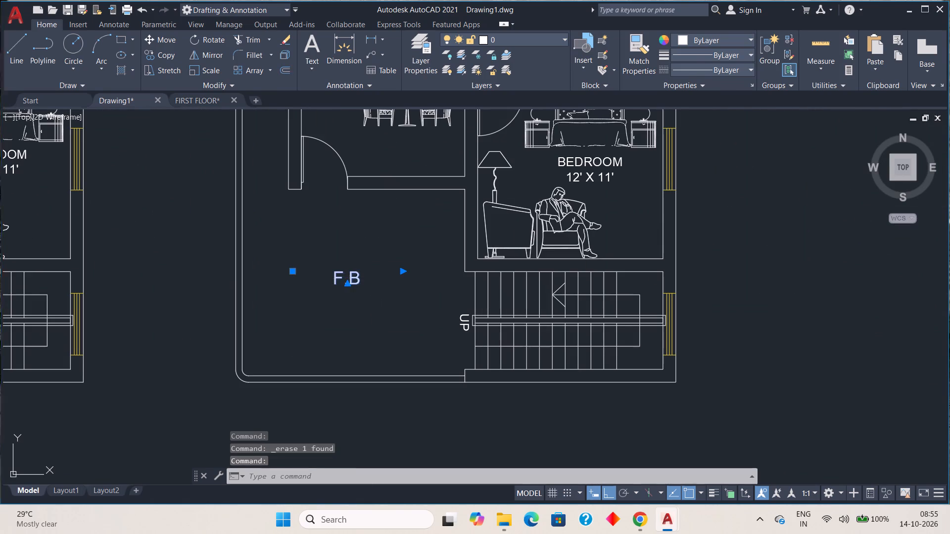
pyautogui.moveTo(375, 275); pyautogui.dragTo(285, 264)
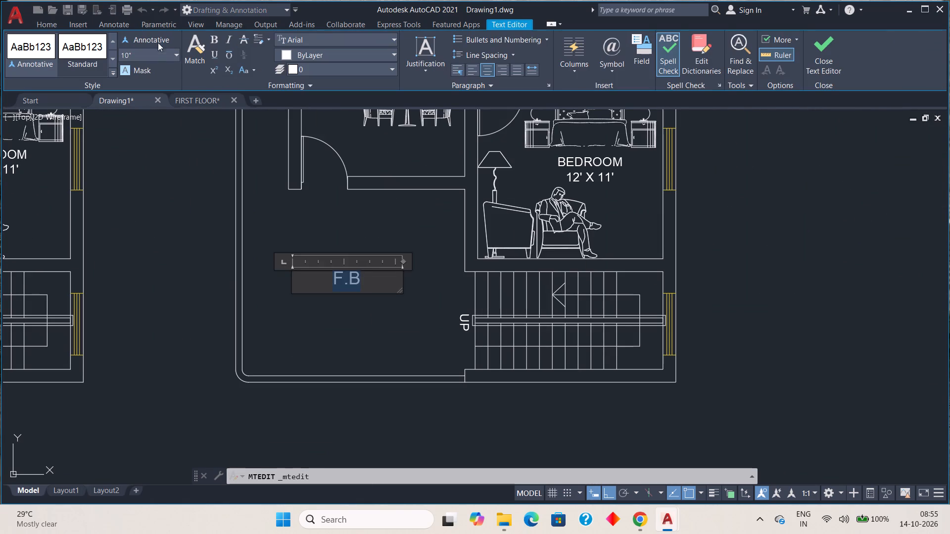
pyautogui.click(158, 52)
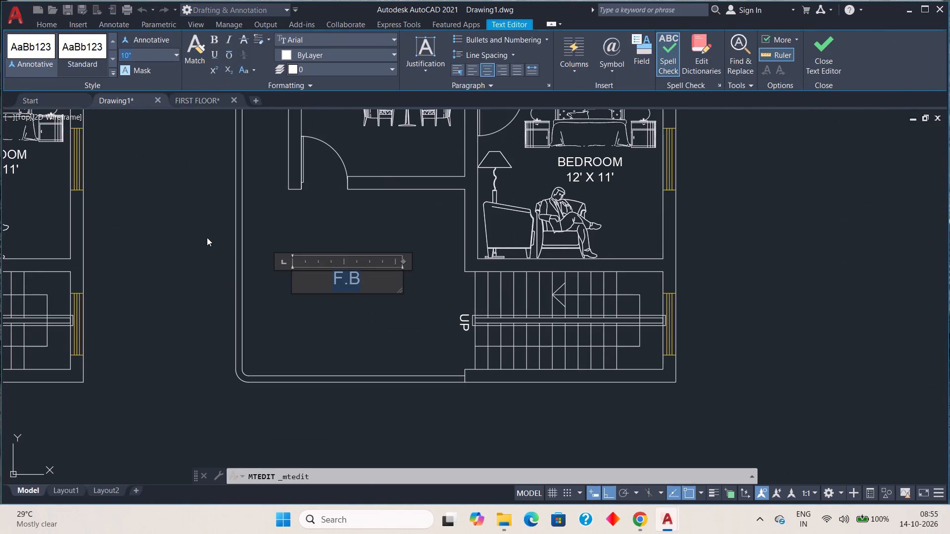
pyautogui.press('1')
pyautogui.press('5')
pyautogui.hotkey('shift', '"')
pyautogui.press('Return')
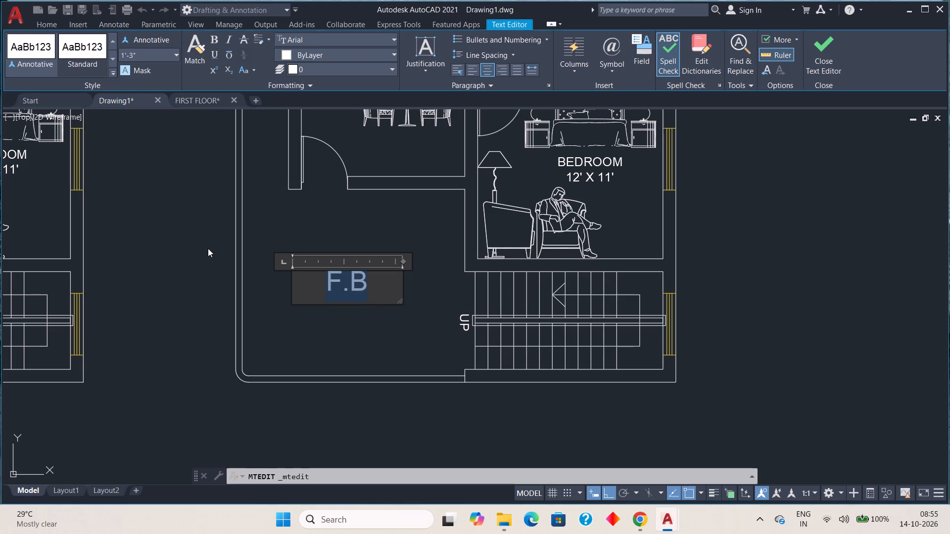
pyautogui.click(400, 345)
# Copy the middle plan's enlarged F.B label horizontally into the empty F.B. area of the rightmost plan.
pyautogui.scroll(-3, 431, 354)
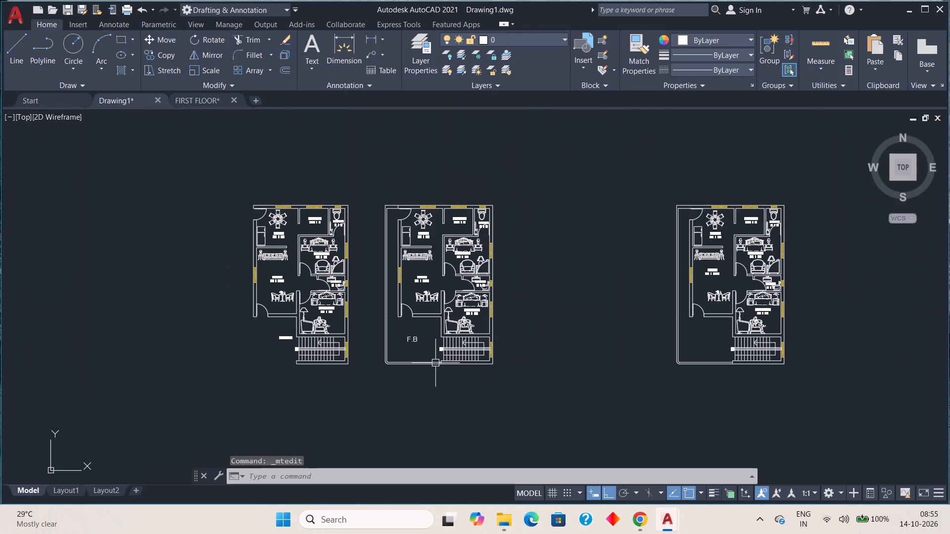
pyautogui.moveTo(435, 365); pyautogui.dragTo(422, 339, button='middle')
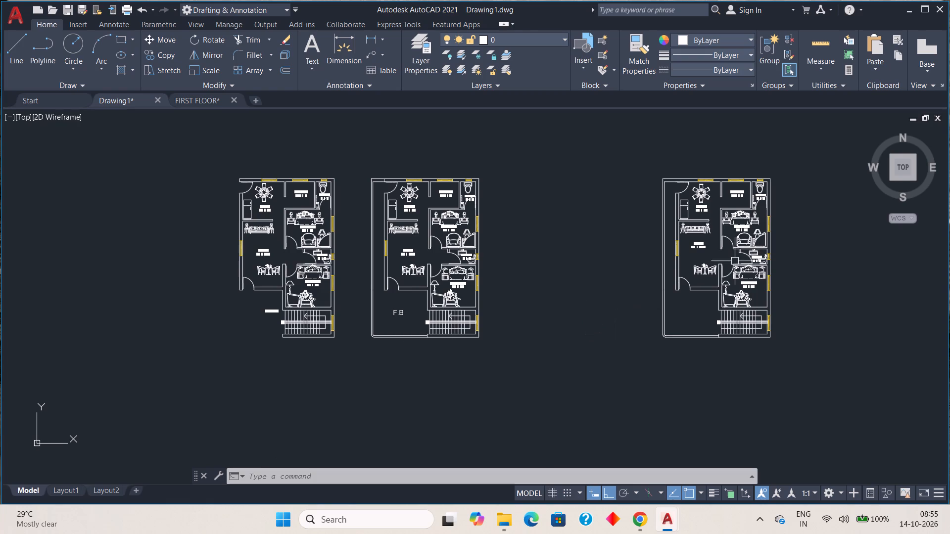
pyautogui.scroll(2, 722, 276)
pyautogui.scroll(-1, 720, 283)
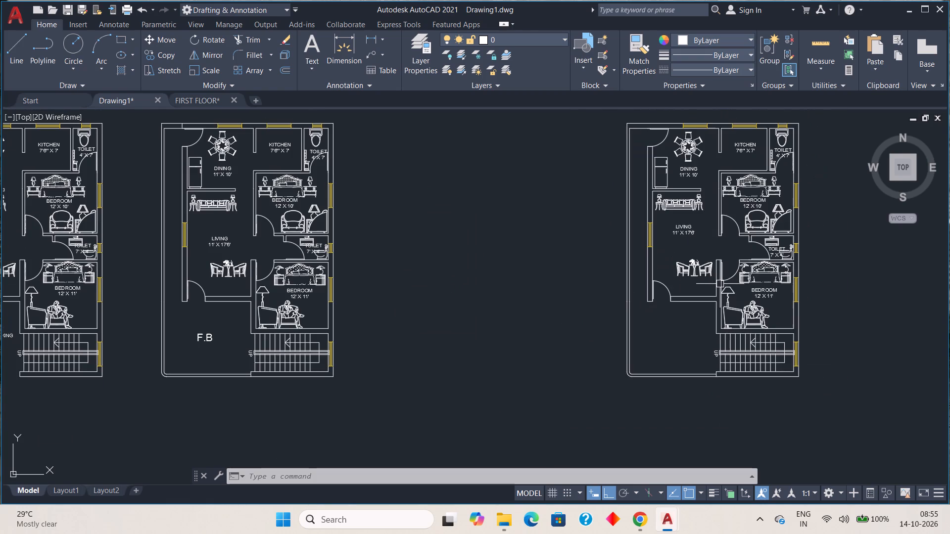
pyautogui.moveTo(694, 343); pyautogui.dragTo(685, 330, button='middle')
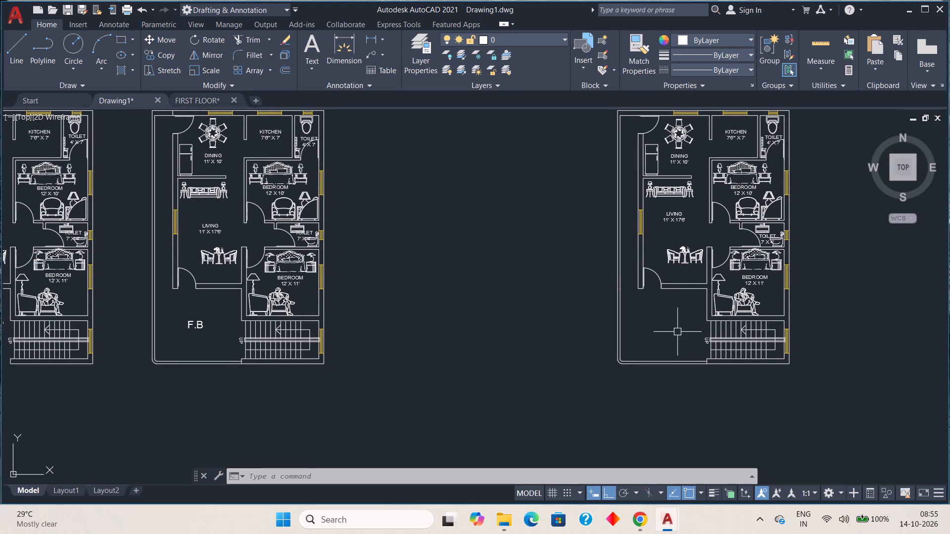
pyautogui.click(195, 325)
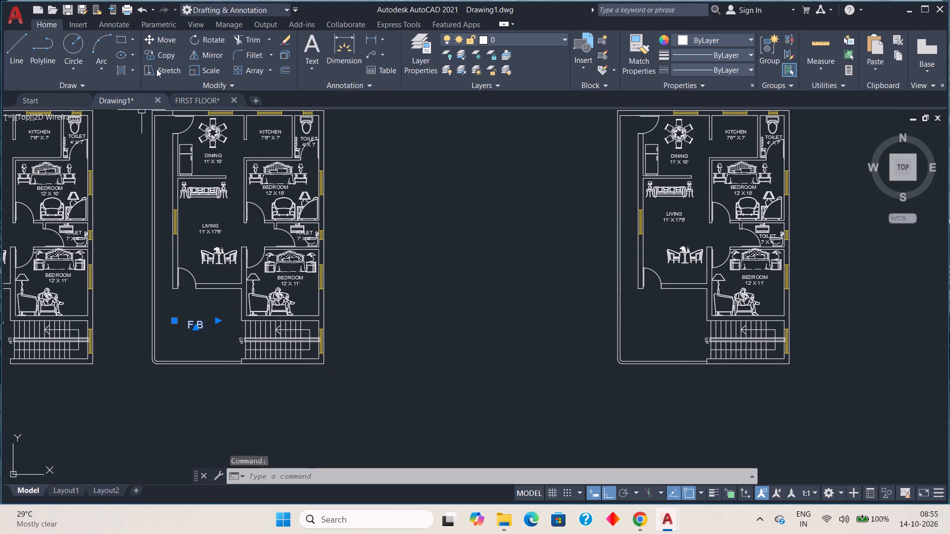
pyautogui.click(165, 51)
pyautogui.click(199, 325)
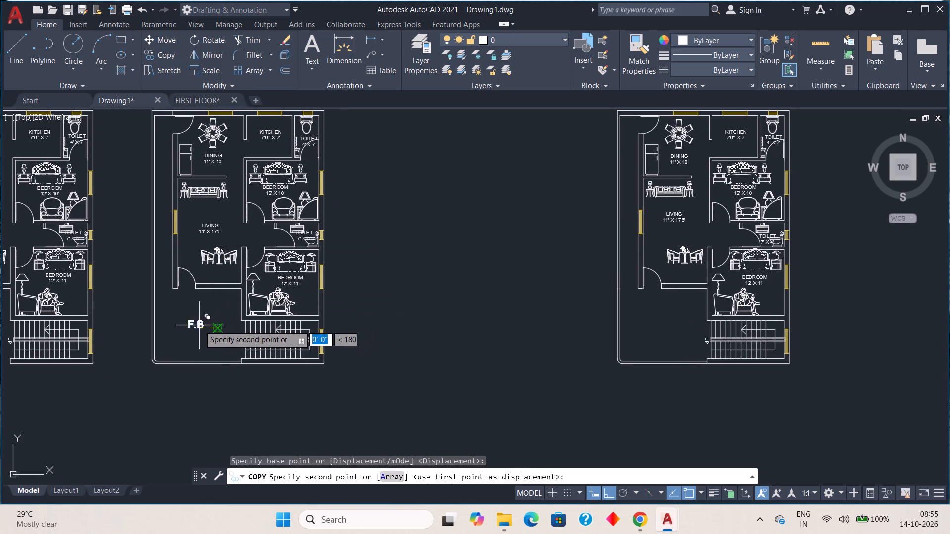
pyautogui.click(690, 328)
pyautogui.press('Escape')
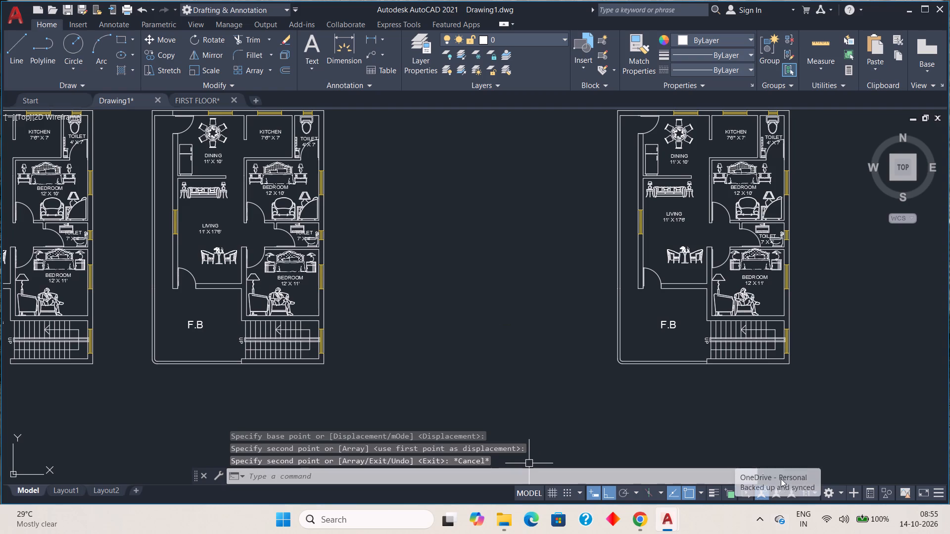
# Set the text height of the leftmost plan's PARKING label to 15".
pyautogui.scroll(-1, 777, 472)
pyautogui.scroll(-1, 706, 377)
pyautogui.moveTo(693, 380); pyautogui.dragTo(796, 360, button='middle')
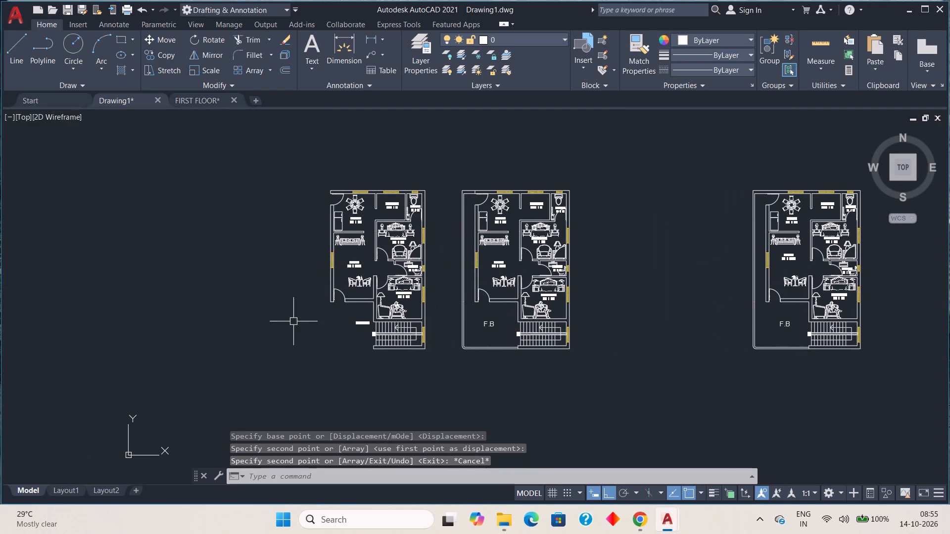
pyautogui.scroll(2, 356, 327)
pyautogui.click(364, 316)
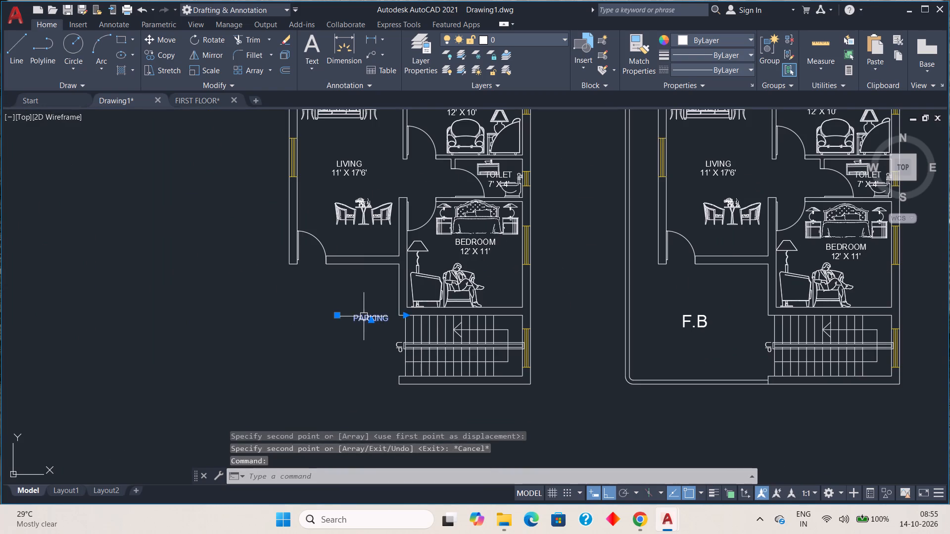
pyautogui.click(364, 316)
pyautogui.moveTo(396, 319); pyautogui.dragTo(361, 316)
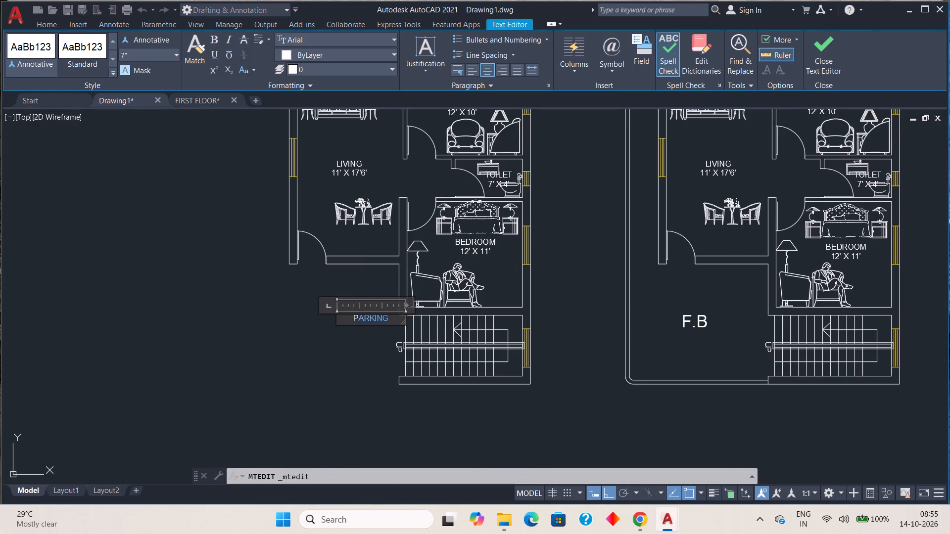
pyautogui.moveTo(361, 316); pyautogui.dragTo(344, 316)
pyautogui.click(138, 53)
pyautogui.write('15')
pyautogui.hotkey('shift', '"')
pyautogui.press('Return')
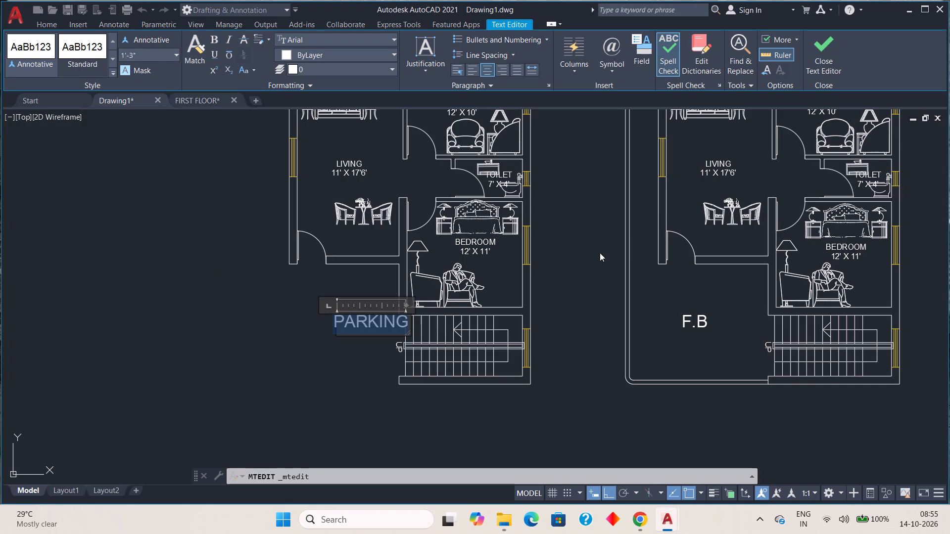
pyautogui.click(599, 253)
# Move the PARKING label horizontally away from the staircase so it sits clear within the parking area.
pyautogui.click(349, 321)
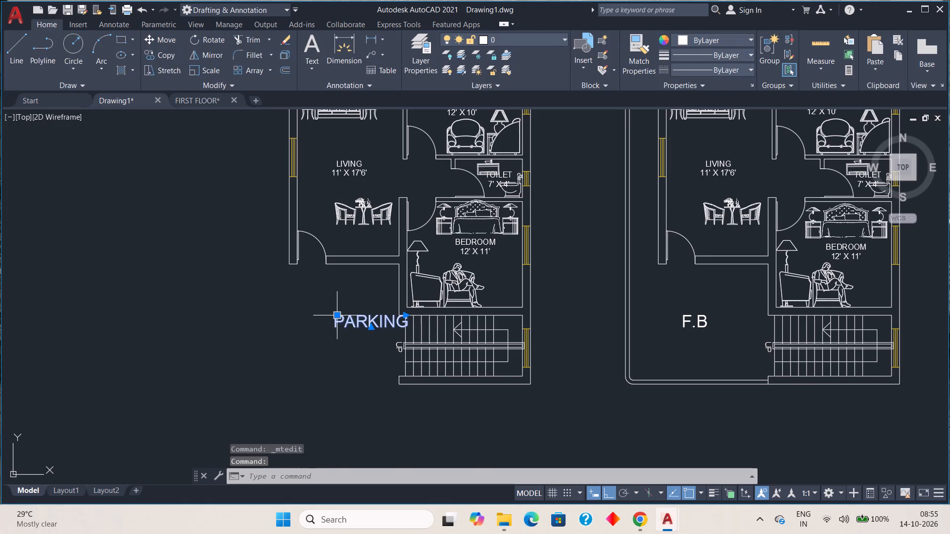
pyautogui.click(339, 315)
pyautogui.click(302, 312)
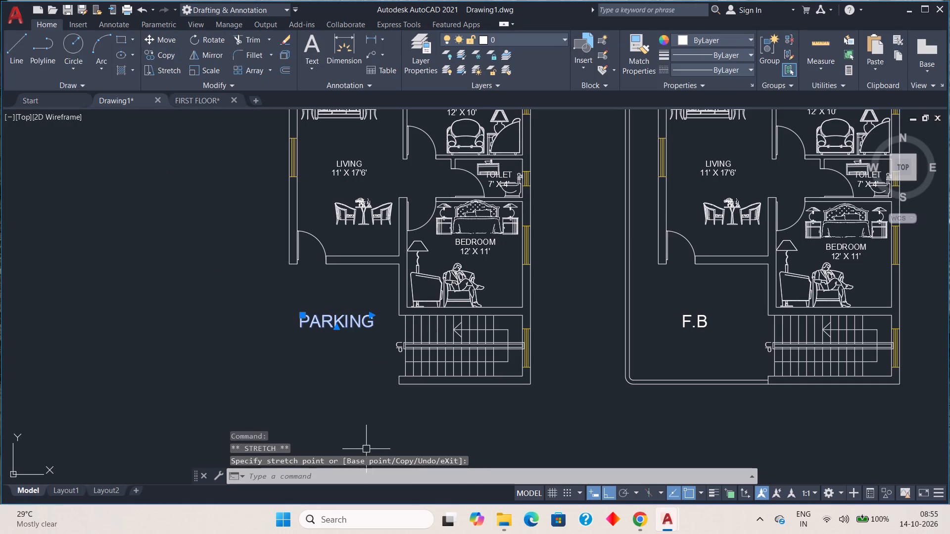
pyautogui.press('Escape')
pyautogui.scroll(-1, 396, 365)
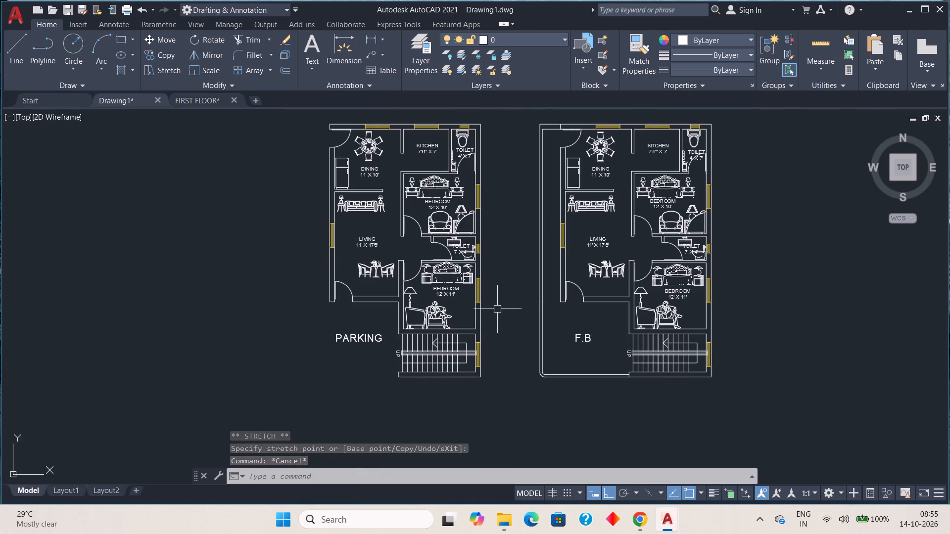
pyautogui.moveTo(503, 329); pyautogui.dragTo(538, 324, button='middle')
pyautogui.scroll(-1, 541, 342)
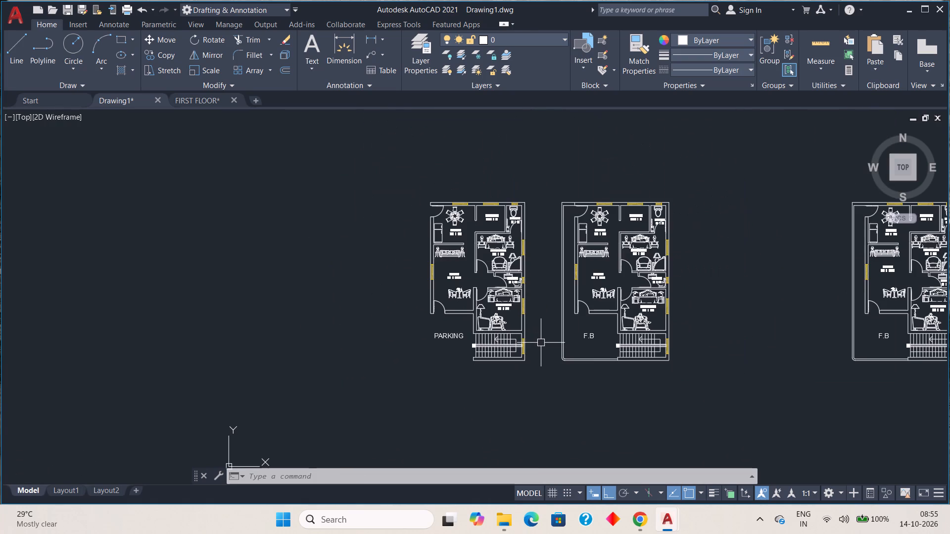
# Examine the top outer wall of the middle plan near the dining door, including the short line across the wall's thickness.
pyautogui.moveTo(705, 354); pyautogui.dragTo(599, 358, button='middle')
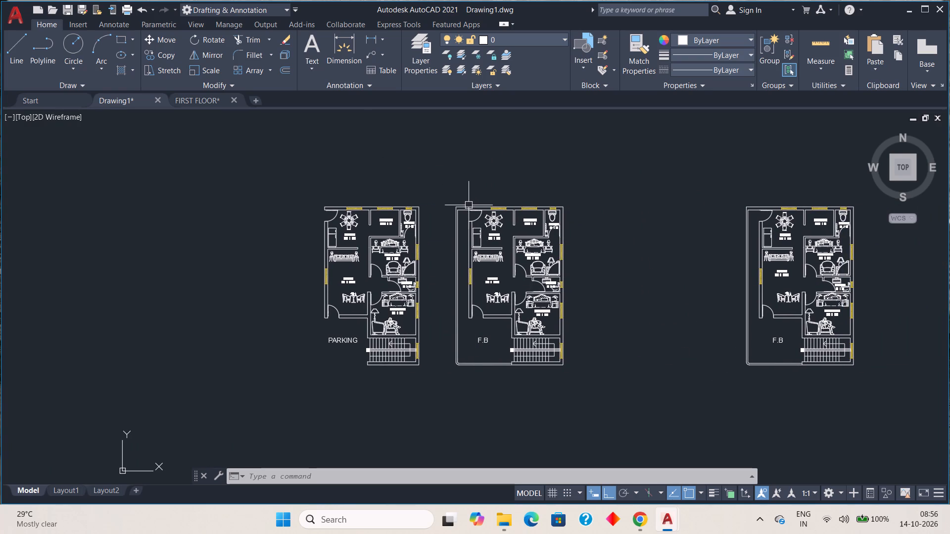
pyautogui.scroll(4, 467, 208)
pyautogui.scroll(-2, 468, 210)
pyautogui.scroll(1, 469, 212)
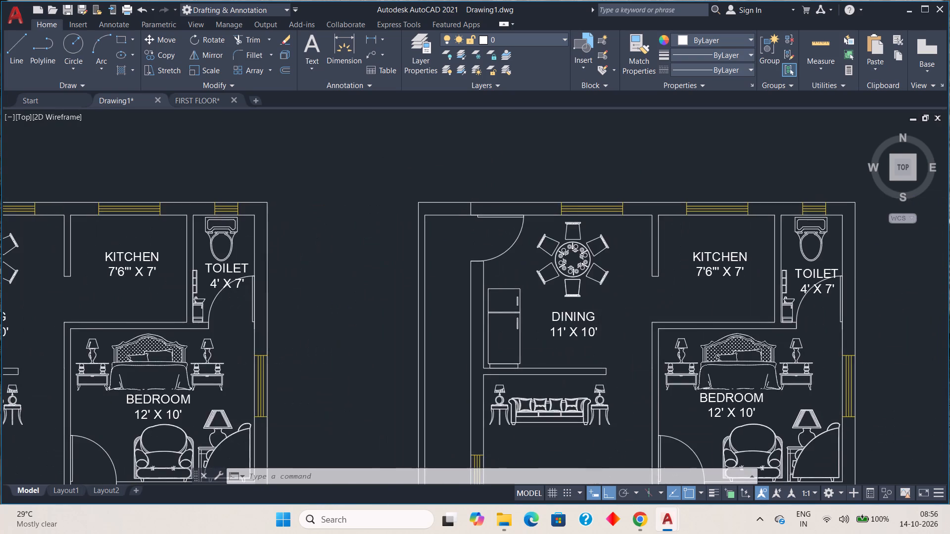
pyautogui.scroll(2, 469, 212)
pyautogui.scroll(-4, 469, 213)
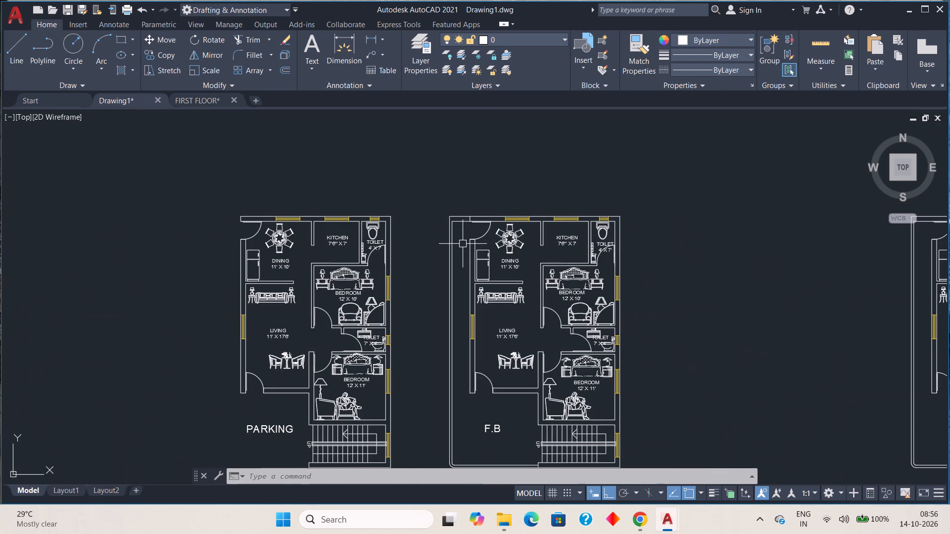
pyautogui.moveTo(690, 258); pyautogui.dragTo(468, 286, button='middle')
pyautogui.moveTo(385, 286); pyautogui.dragTo(673, 312, button='middle')
pyautogui.scroll(5, 542, 274)
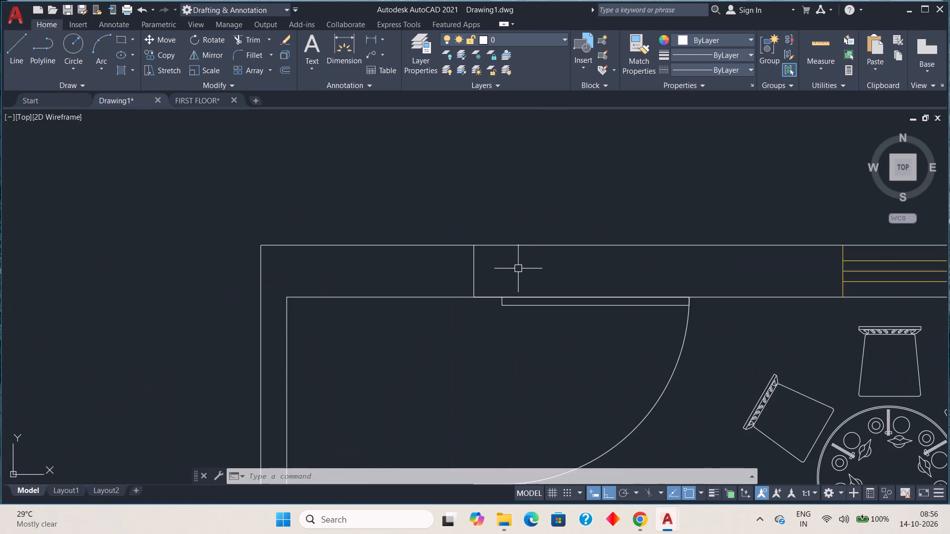
pyautogui.scroll(-2, 492, 267)
pyautogui.scroll(2, 492, 267)
pyautogui.click(475, 267)
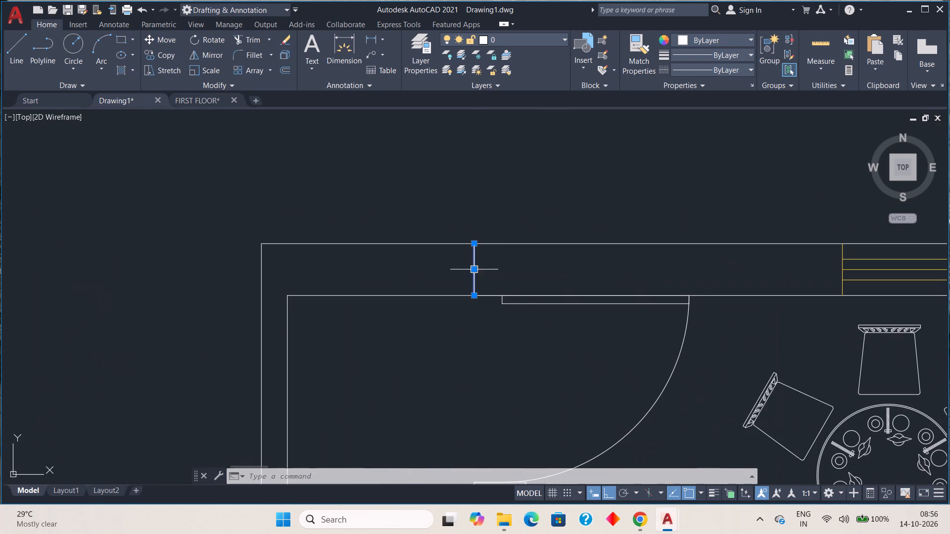
pyautogui.scroll(-1, 522, 306)
pyautogui.scroll(-1, 513, 376)
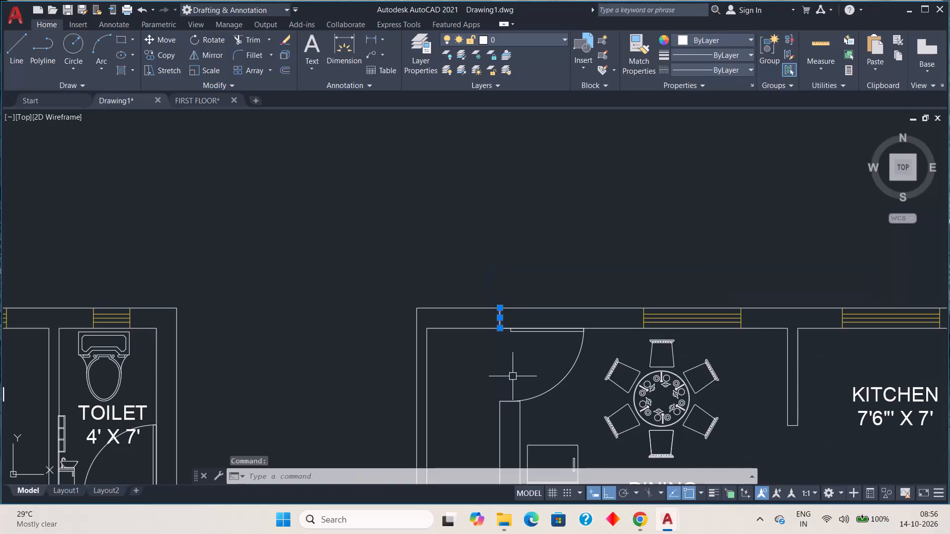
pyautogui.press('Escape')
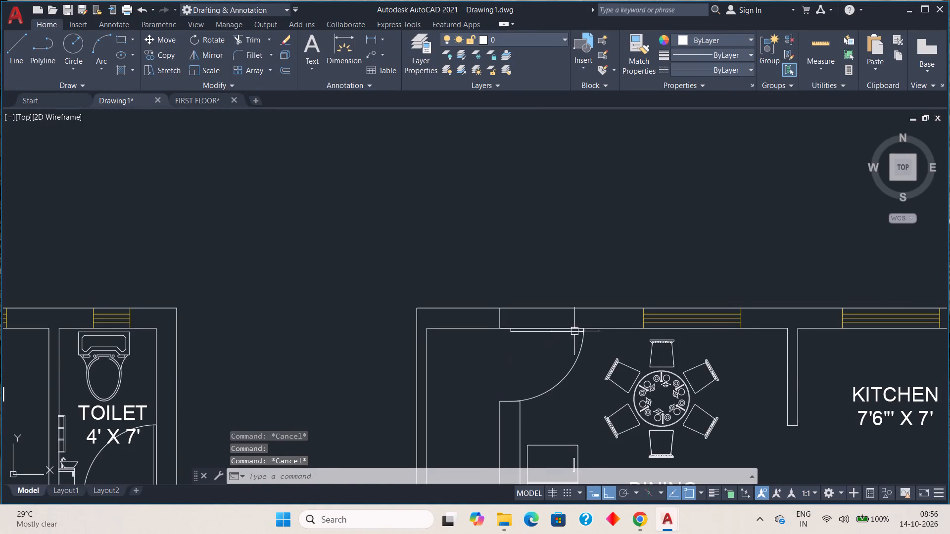
# Draw a short vertical line across the thickness of the rightmost plan's top wall, beside the dining door near the outer corner.
pyautogui.scroll(-3, 592, 333)
pyautogui.moveTo(672, 351); pyautogui.dragTo(309, 254, button='middle')
pyautogui.moveTo(693, 259); pyautogui.dragTo(612, 299, button='middle')
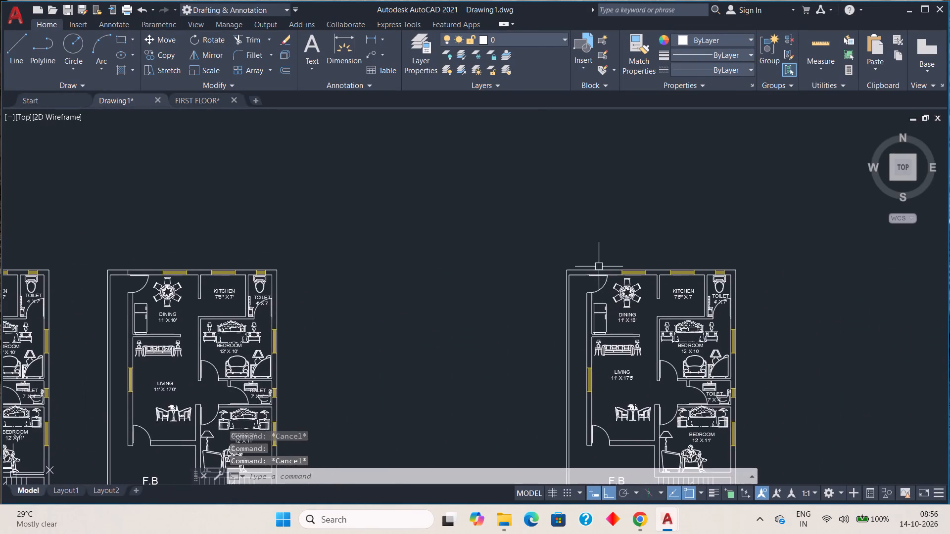
pyautogui.scroll(4, 599, 266)
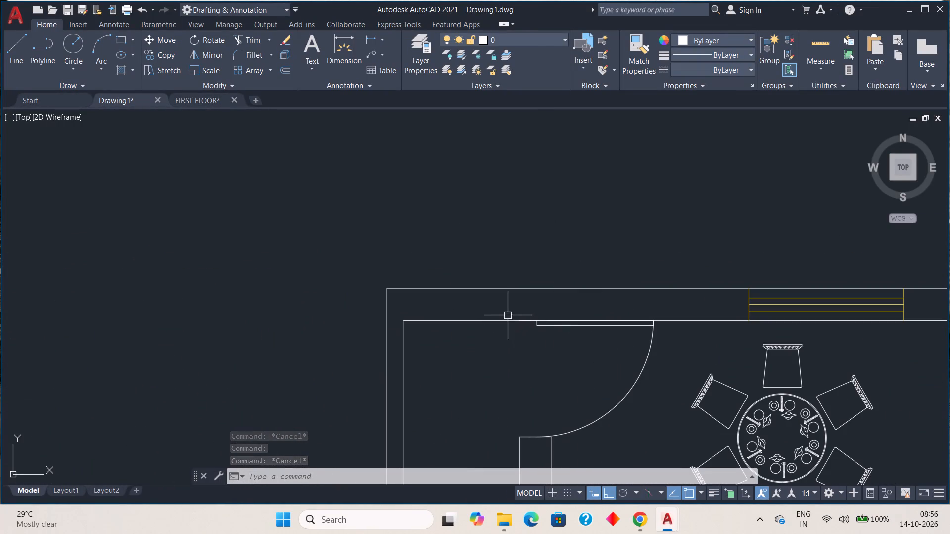
pyautogui.click(544, 327)
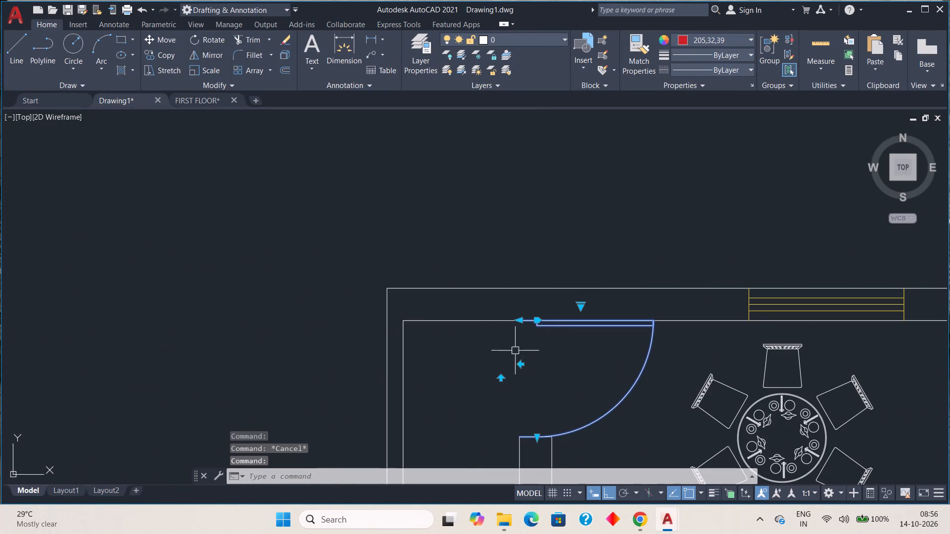
pyautogui.click(11, 46)
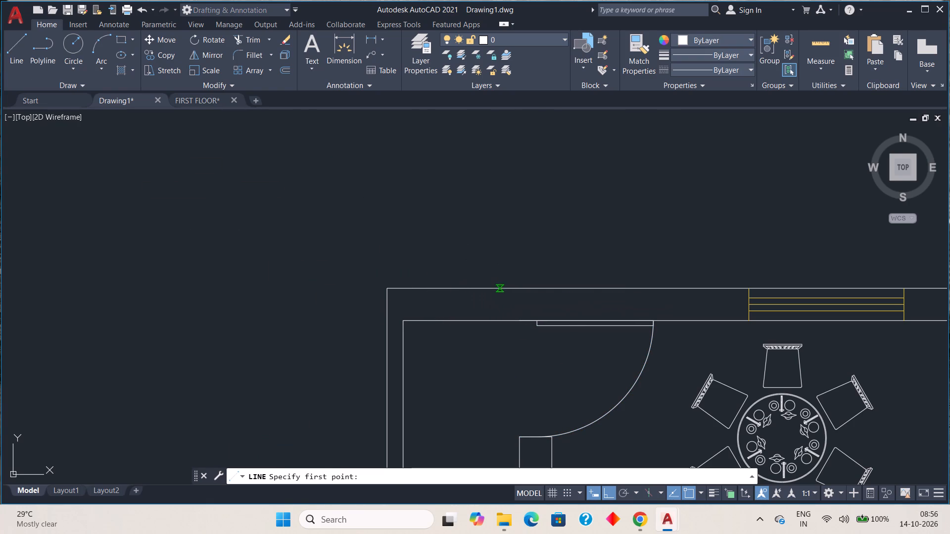
pyautogui.click(500, 287)
pyautogui.click(500, 322)
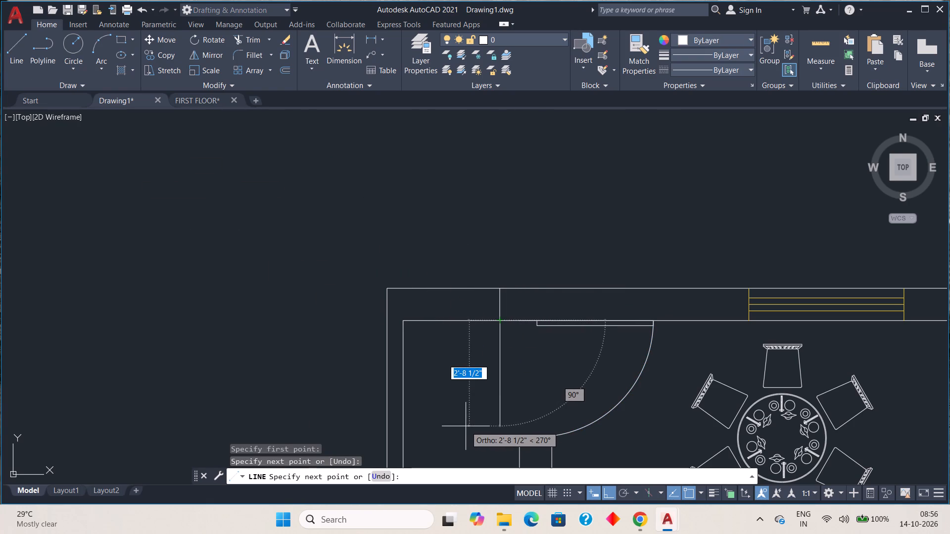
pyautogui.press('Escape')
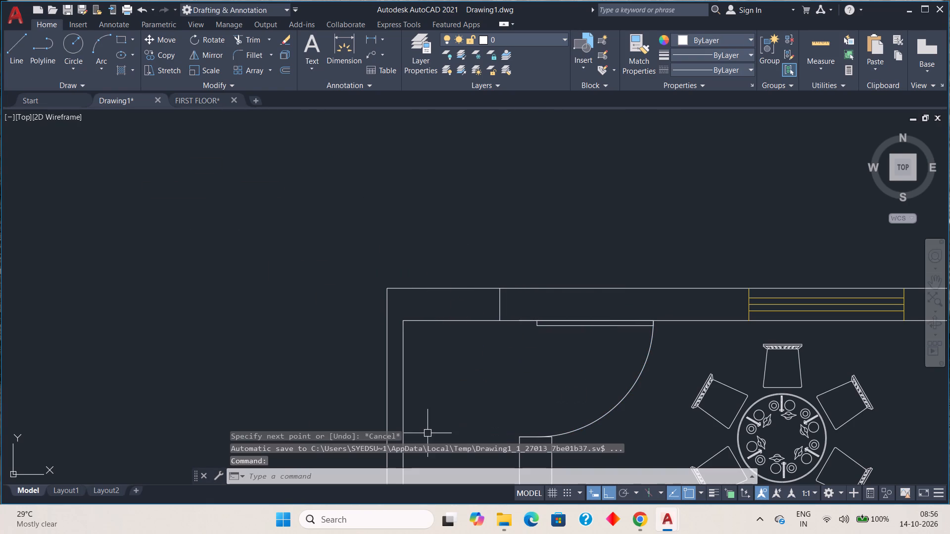
# Move the door between the living room and F.B area of the rightmost plan about 8'-7" horizontally, outside the outer wall.
pyautogui.scroll(-4, 605, 393)
pyautogui.moveTo(627, 396); pyautogui.dragTo(666, 185, button='middle')
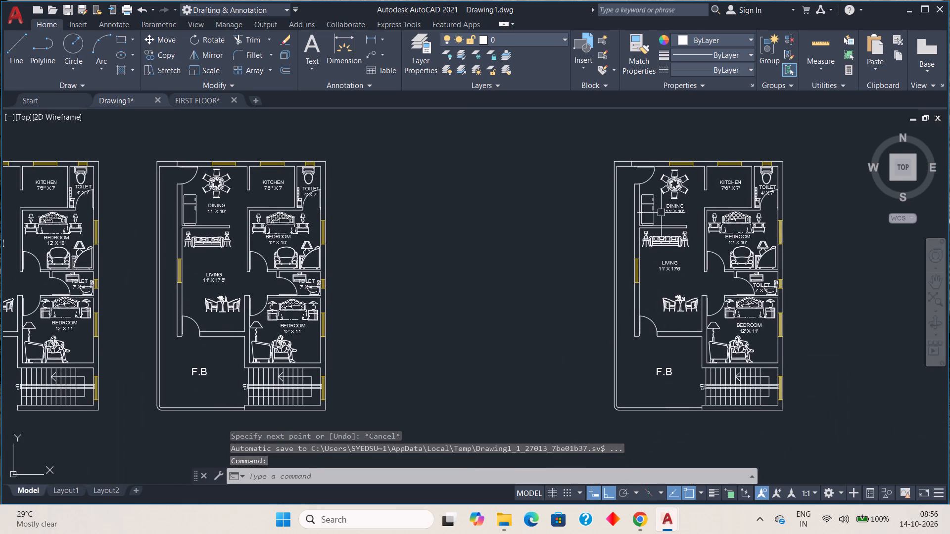
pyautogui.moveTo(718, 303); pyautogui.dragTo(619, 311, button='middle')
pyautogui.scroll(3, 588, 377)
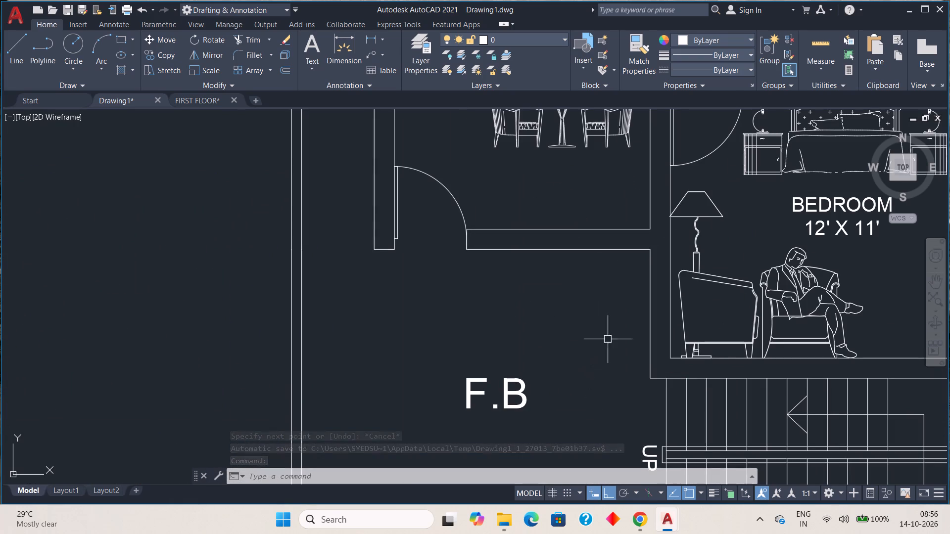
pyautogui.moveTo(570, 403); pyautogui.dragTo(571, 446, button='middle')
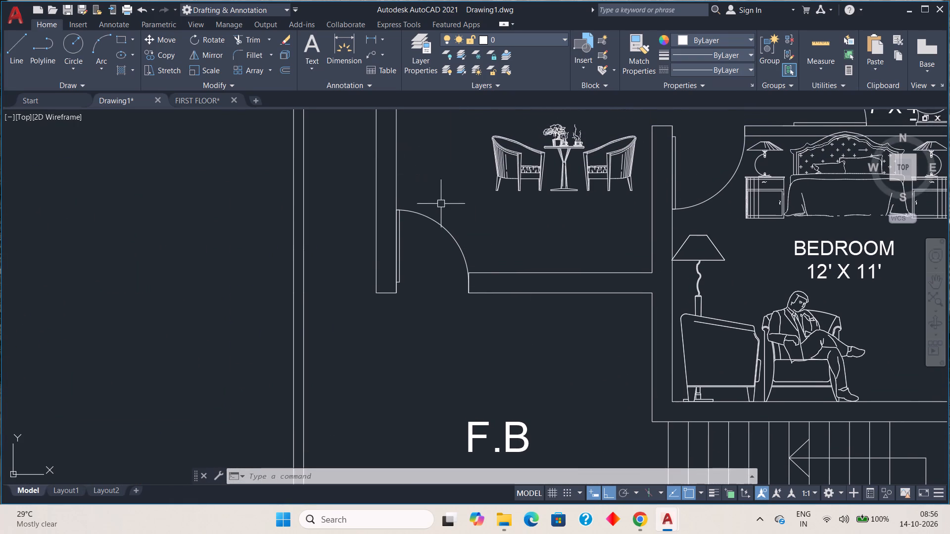
pyautogui.moveTo(443, 215); pyautogui.dragTo(445, 232, button='middle')
pyautogui.click(435, 239)
pyautogui.scroll(-2, 548, 249)
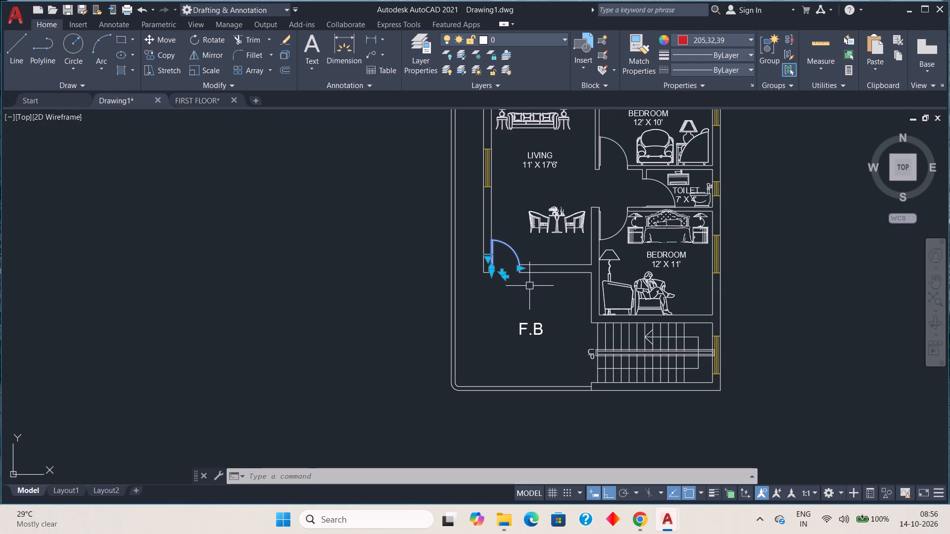
pyautogui.moveTo(529, 286); pyautogui.dragTo(532, 313, button='middle')
pyautogui.scroll(2, 518, 294)
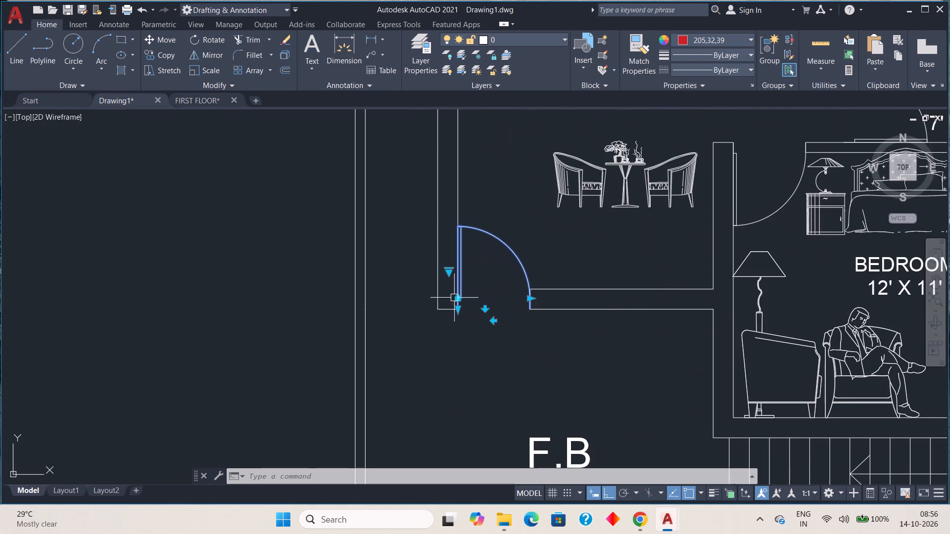
pyautogui.click(457, 297)
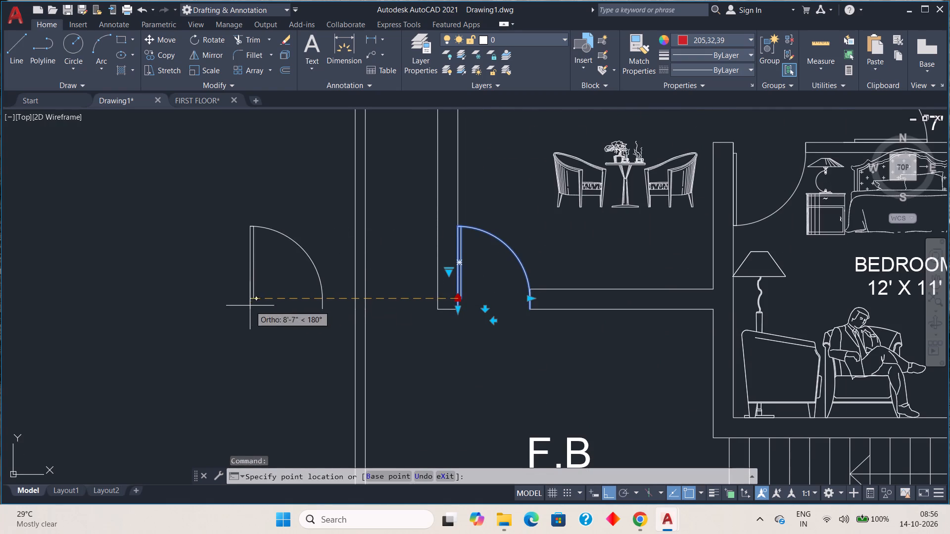
pyautogui.click(250, 306)
pyautogui.press('Escape')
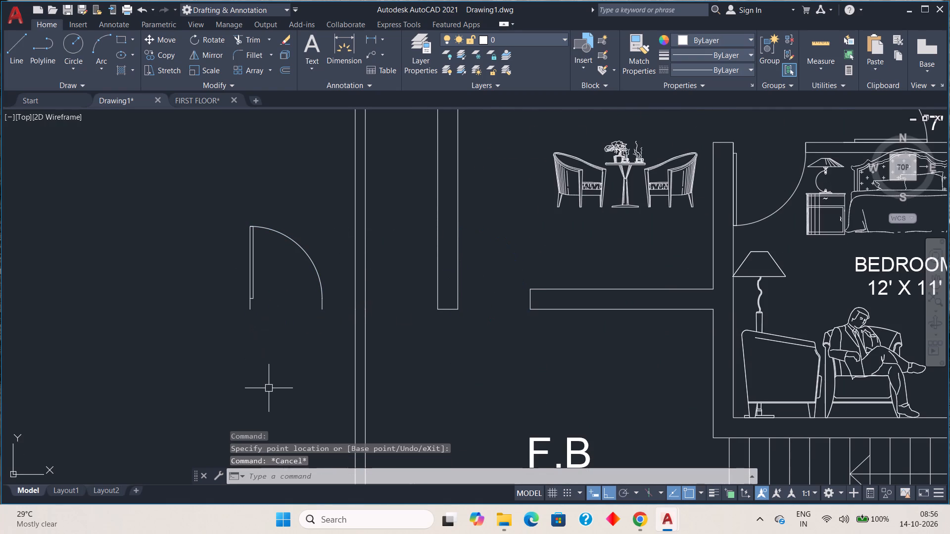
# Draw a slim upright rectangle about 3" wide and 4'-9" tall as a door leaf in the empty space beside the moved door.
pyautogui.click(117, 42)
pyautogui.click(89, 207)
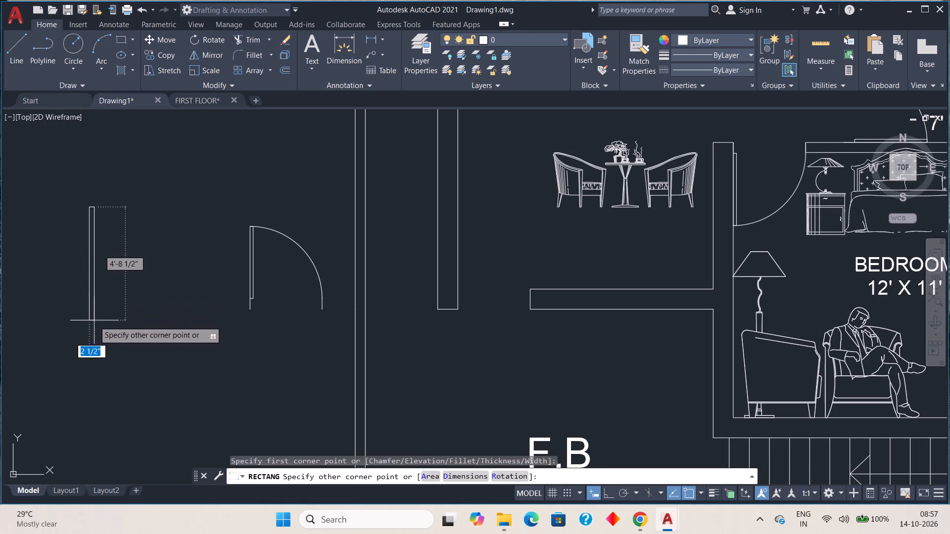
pyautogui.click(96, 323)
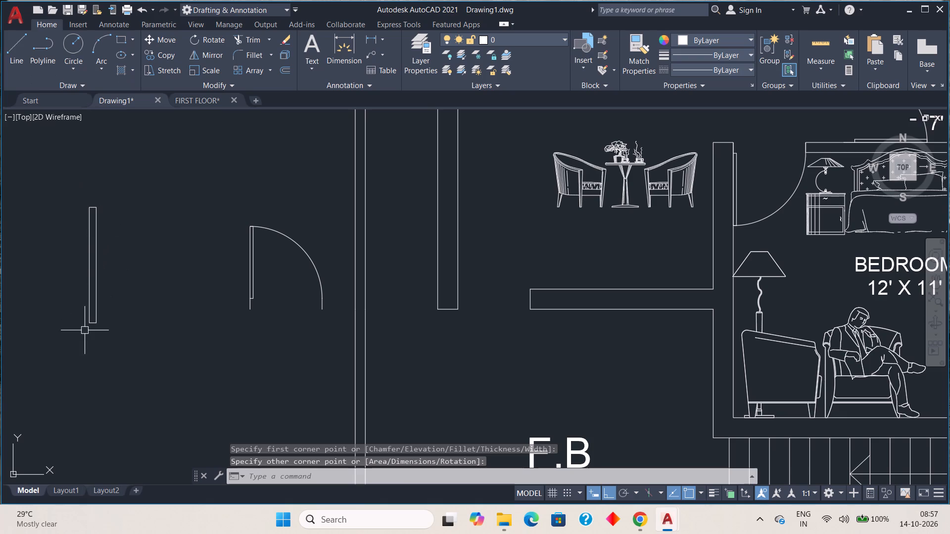
# Draw a horizontal line about 3'-4" long from the new door leaf's lower corner toward the moved door.
pyautogui.click(14, 49)
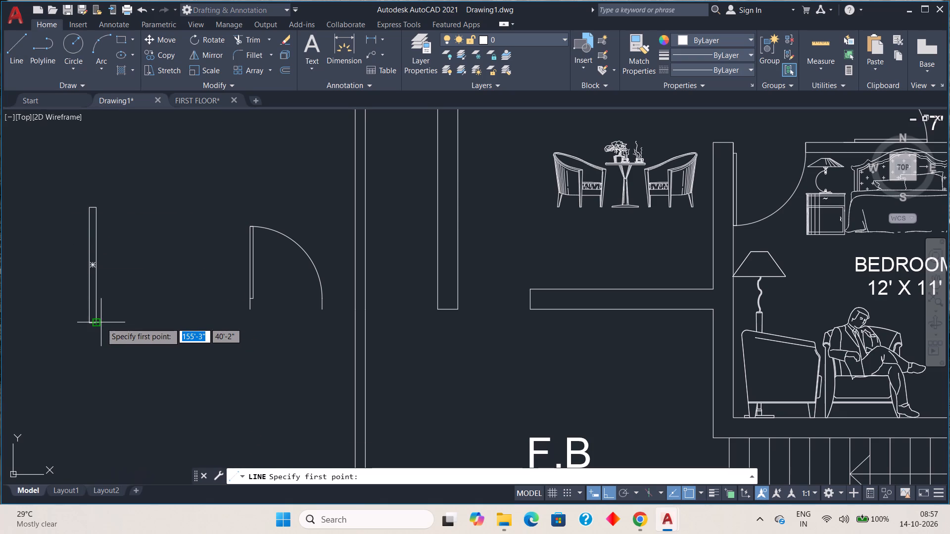
pyautogui.click(97, 322)
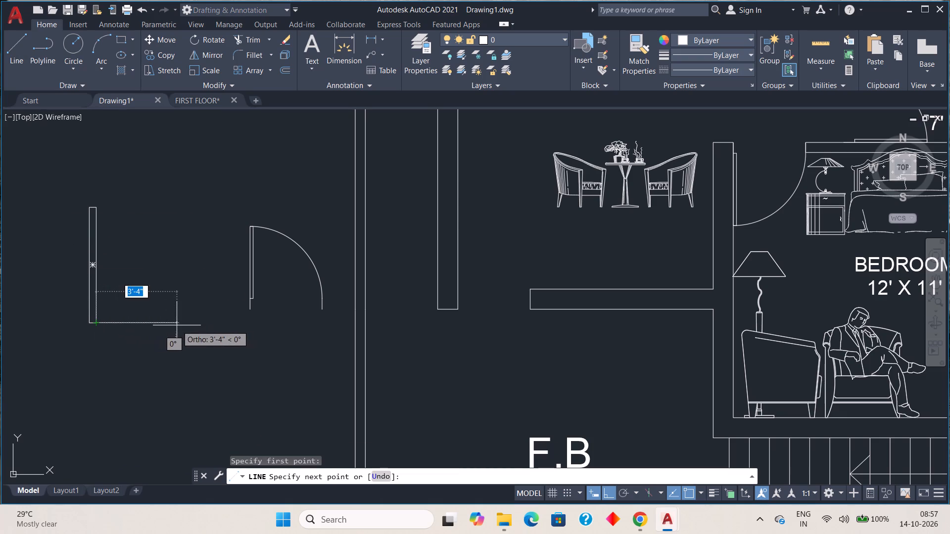
pyautogui.click(177, 325)
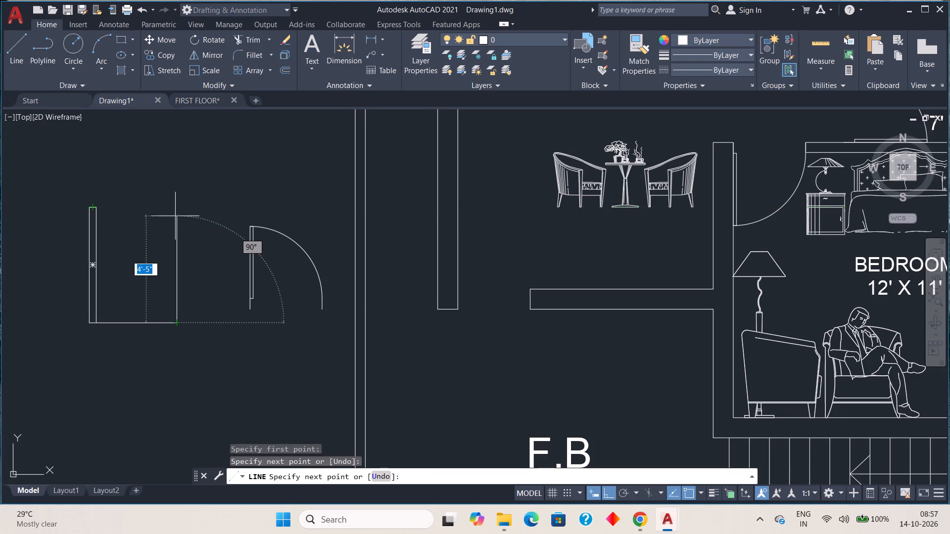
pyautogui.press('Escape')
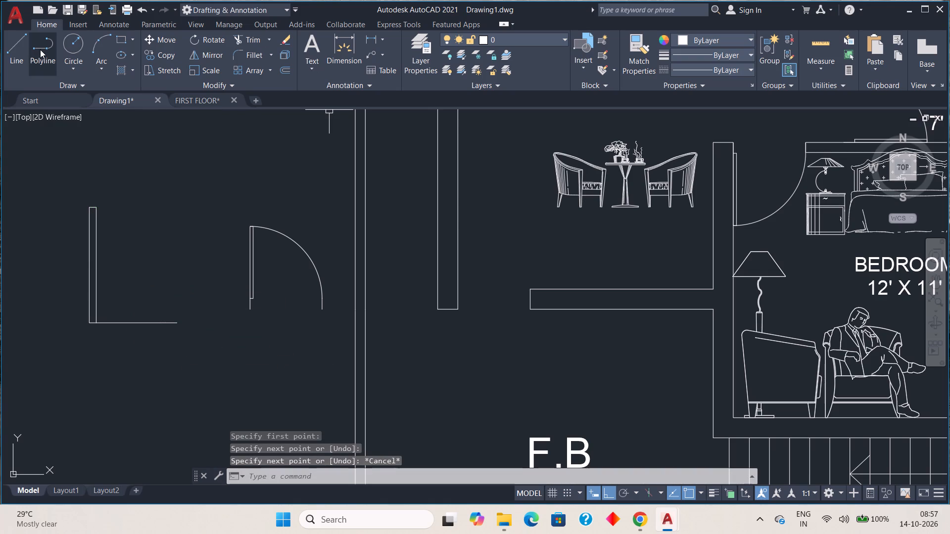
# Draw a three-point arc from the leaf's top corner through the base line's free end, ending about 7'-4 1/2" horizontally from that second point.
pyautogui.click(103, 45)
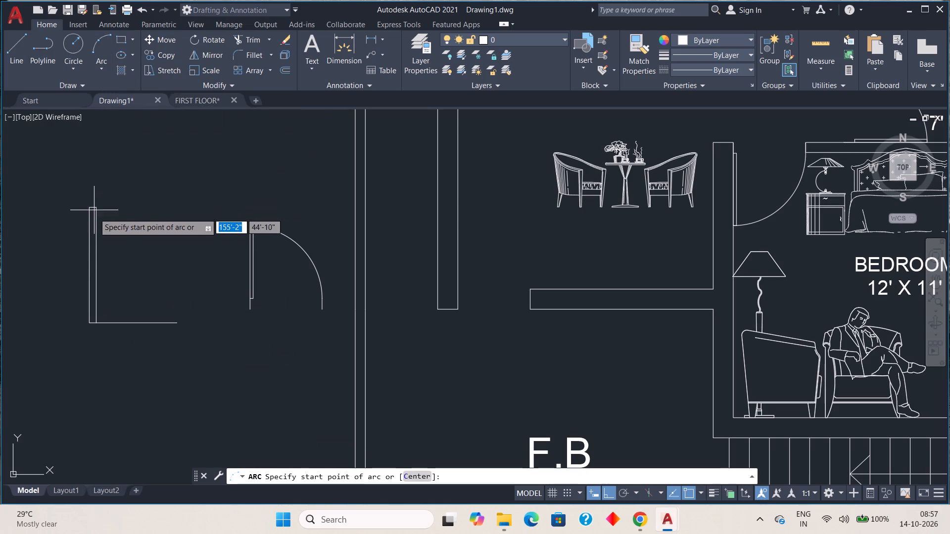
pyautogui.click(97, 210)
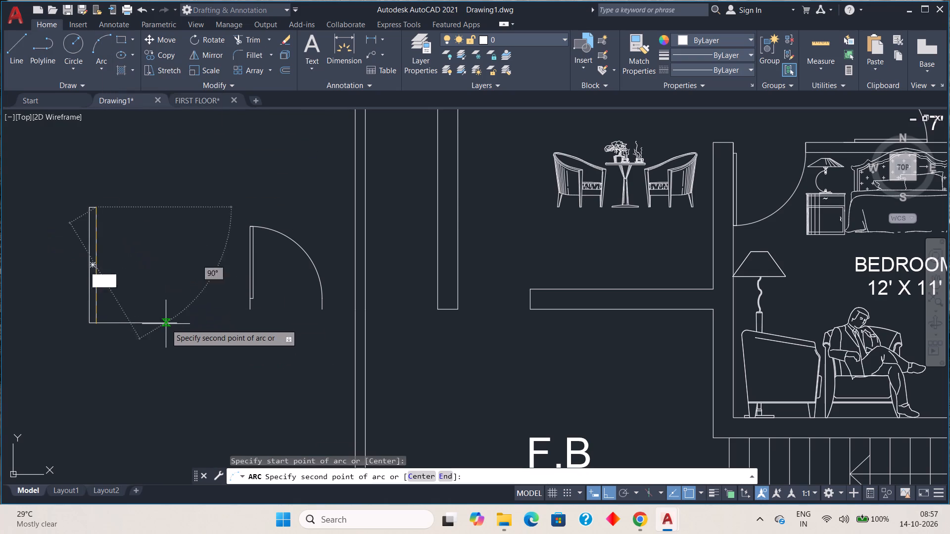
pyautogui.click(178, 323)
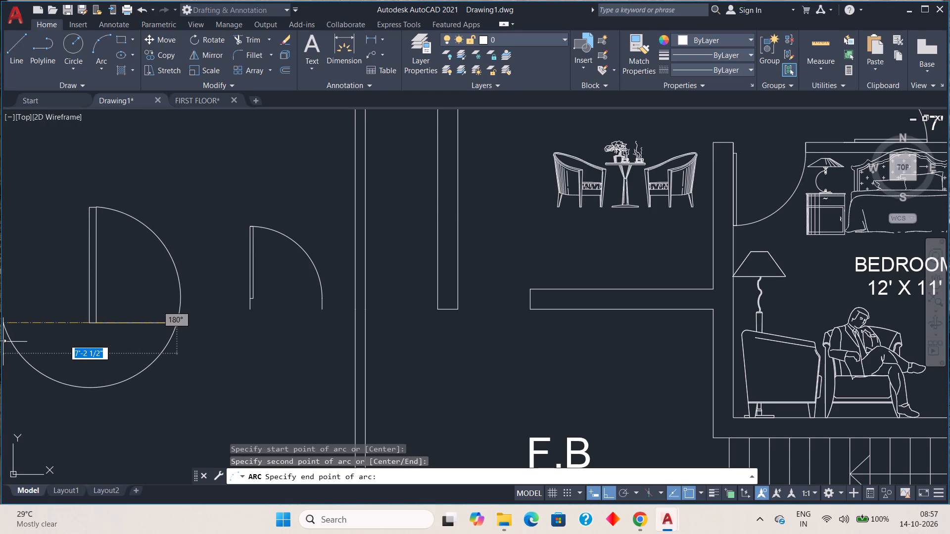
pyautogui.click(1, 341)
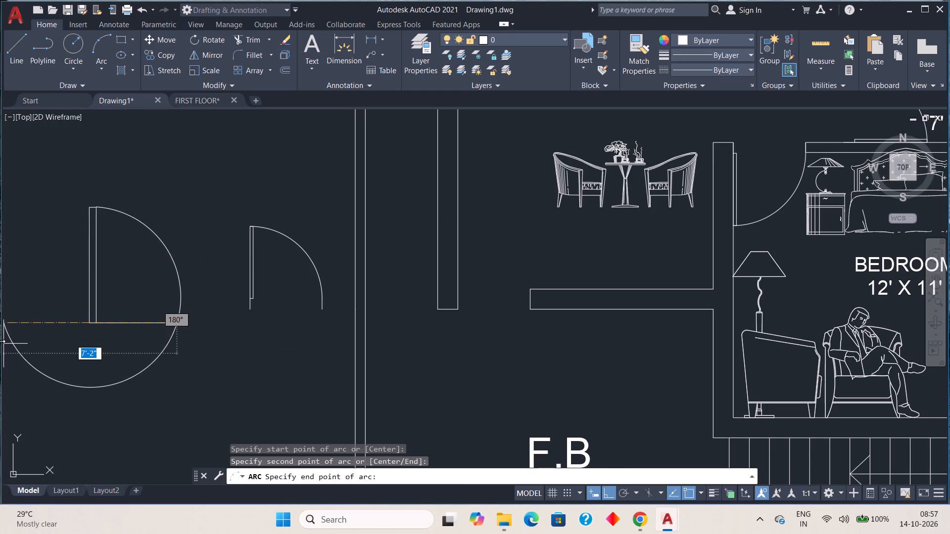
pyautogui.click(0, 341)
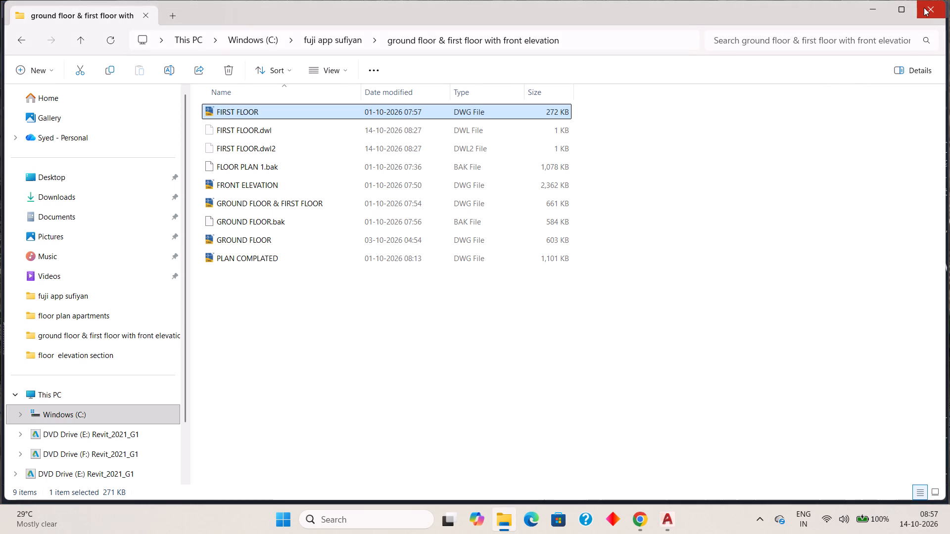
pyautogui.click(924, 7)
pyautogui.moveTo(237, 270); pyautogui.dragTo(542, 248, button='middle')
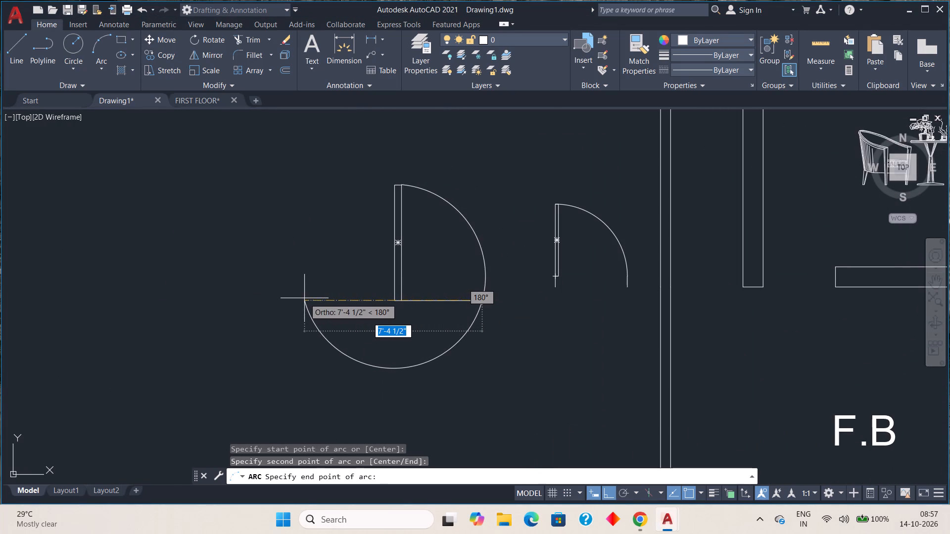
pyautogui.click(304, 298)
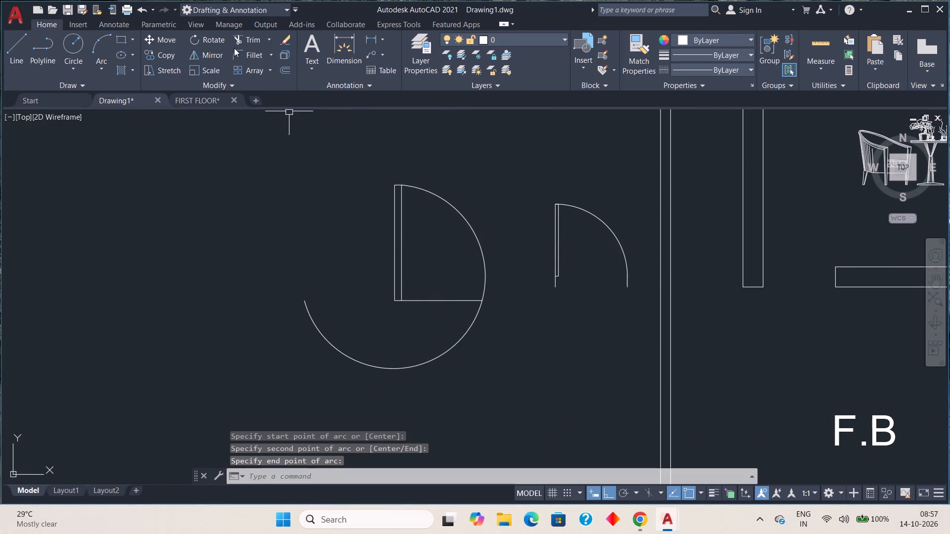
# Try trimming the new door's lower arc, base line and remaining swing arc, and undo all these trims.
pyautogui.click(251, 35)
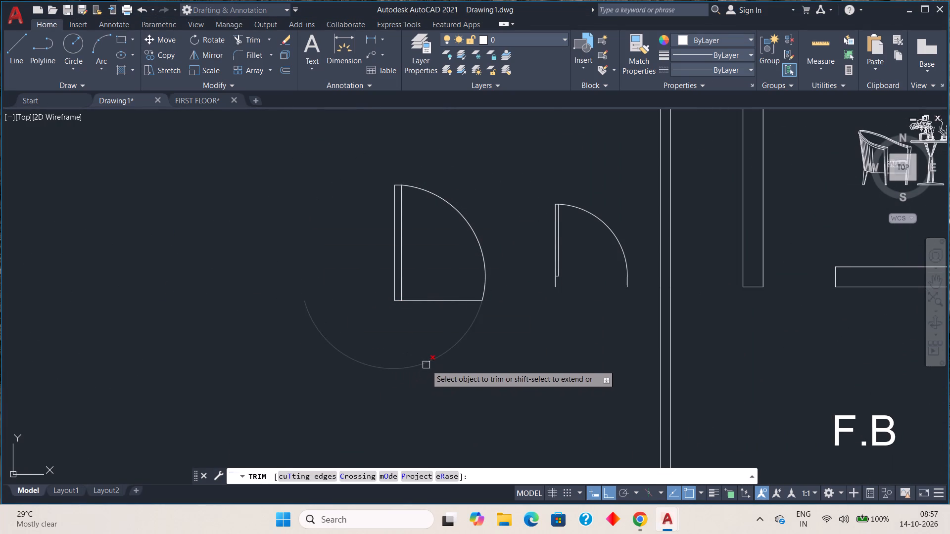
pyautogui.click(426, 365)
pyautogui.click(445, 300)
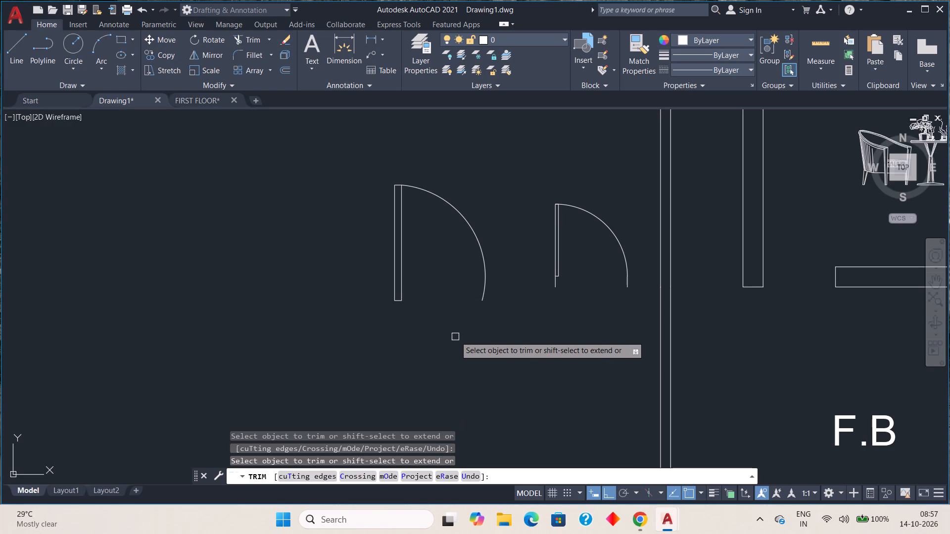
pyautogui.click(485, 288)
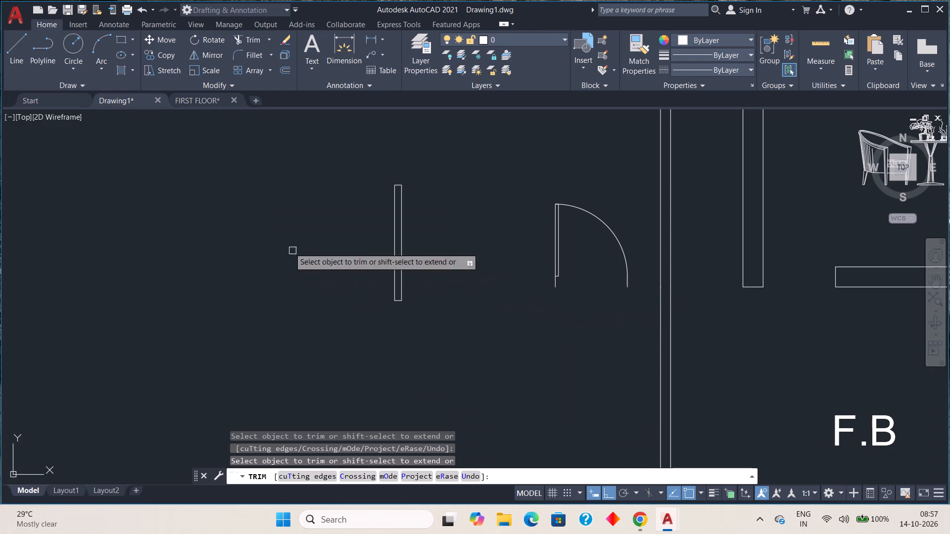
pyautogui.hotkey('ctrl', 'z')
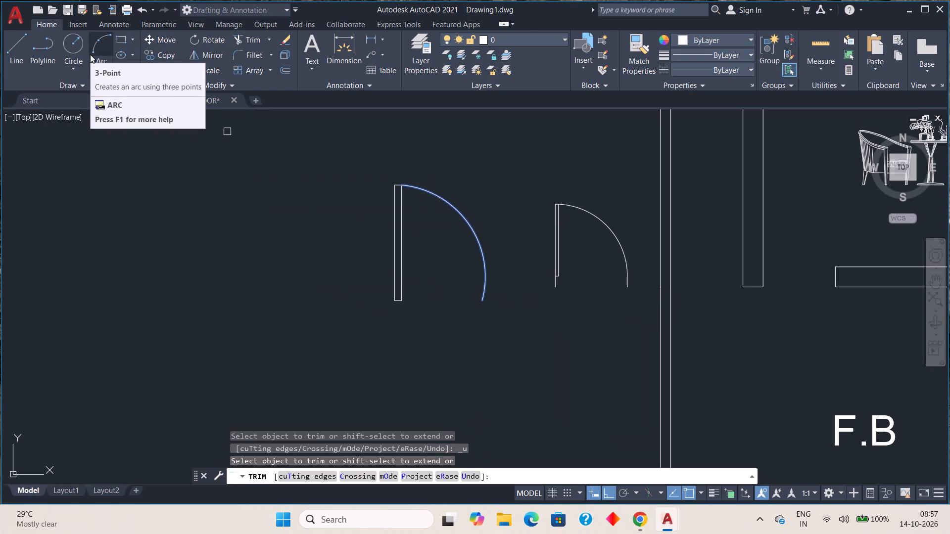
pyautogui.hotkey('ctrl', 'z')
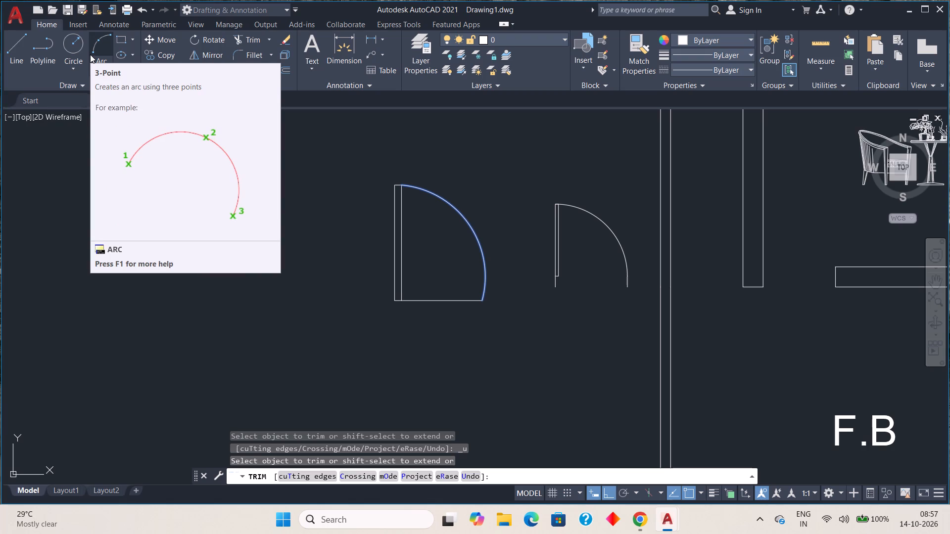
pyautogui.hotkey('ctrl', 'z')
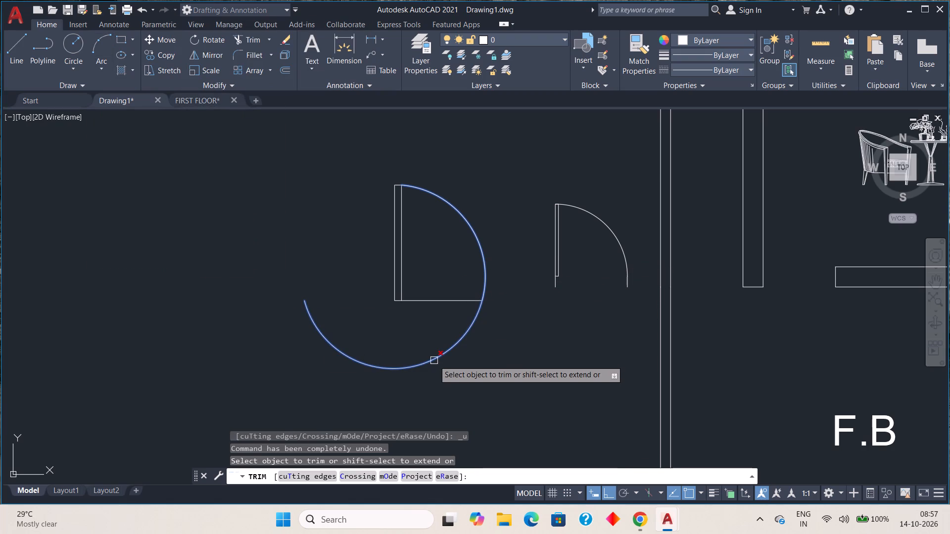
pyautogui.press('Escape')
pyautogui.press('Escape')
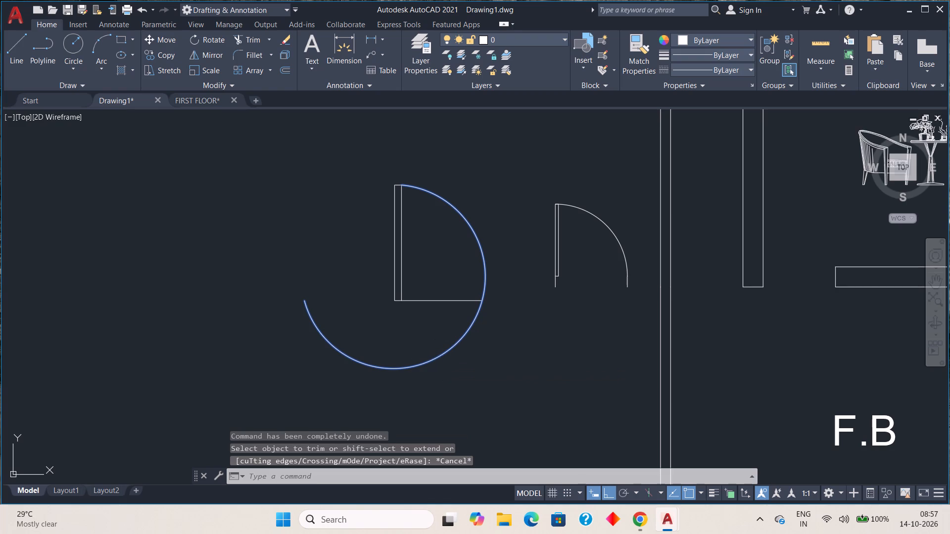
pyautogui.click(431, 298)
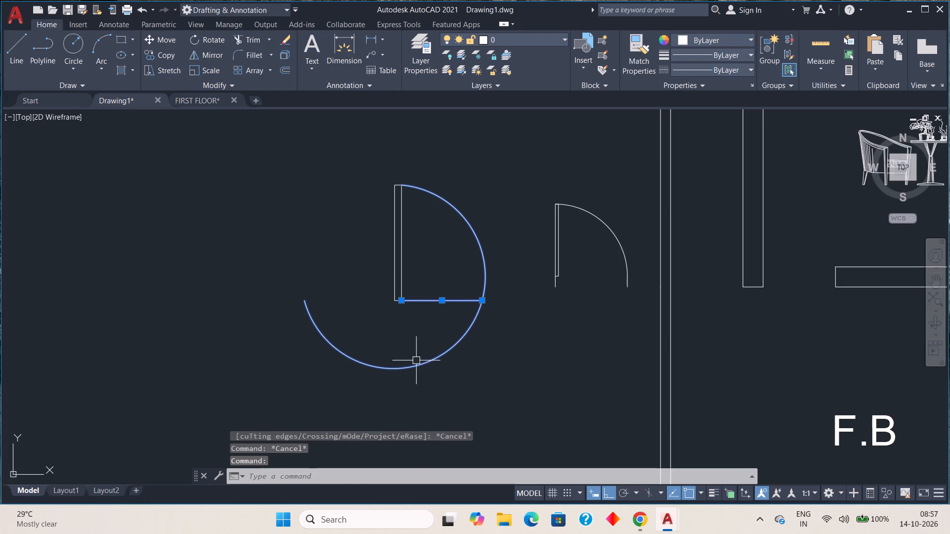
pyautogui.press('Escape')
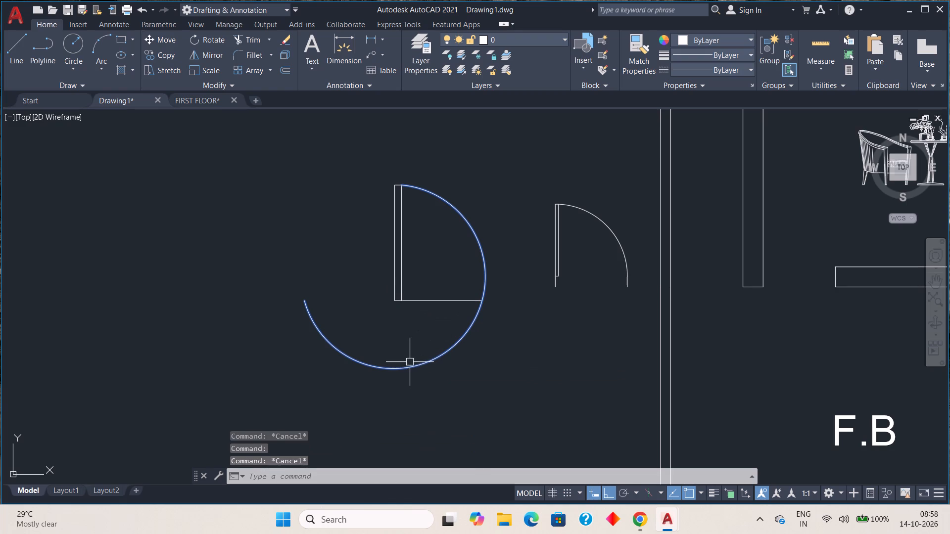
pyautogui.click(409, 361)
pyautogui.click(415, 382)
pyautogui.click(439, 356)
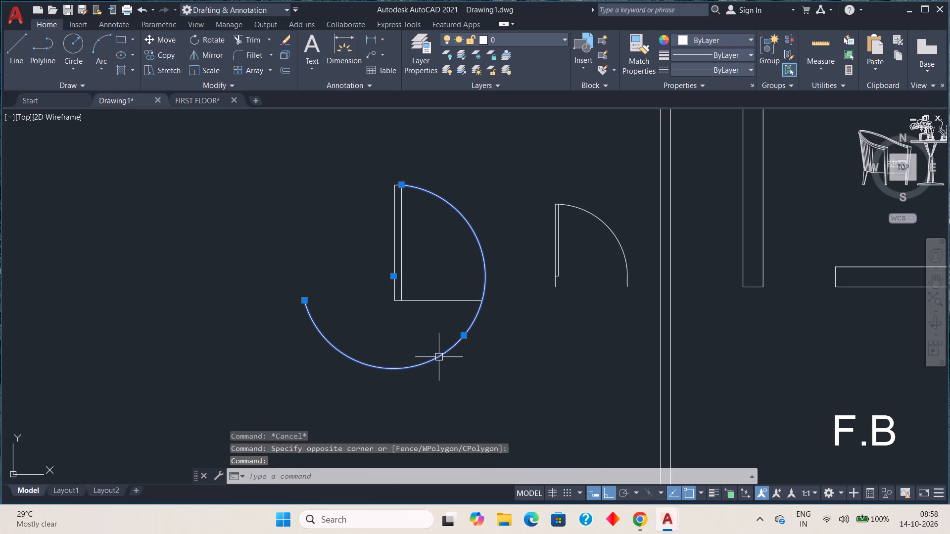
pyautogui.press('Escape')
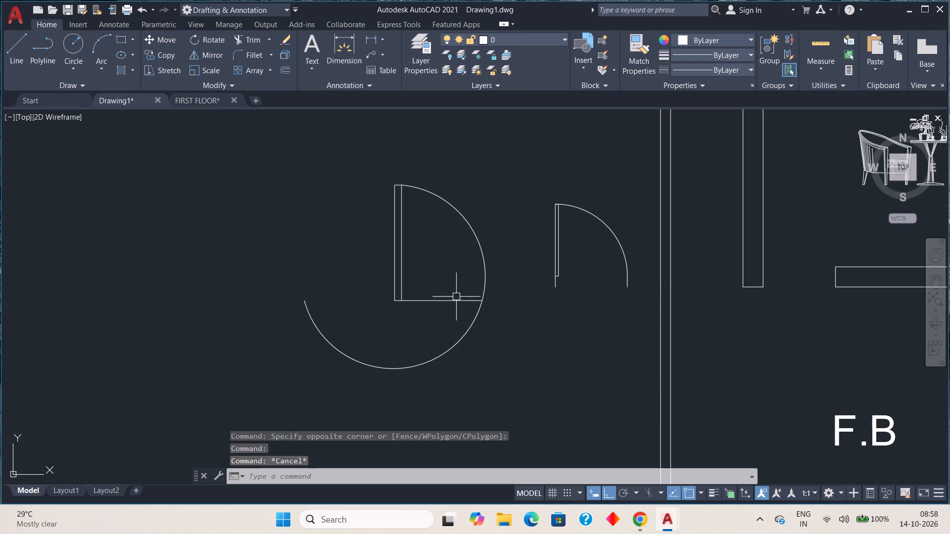
# Trim away the new door's arc below the base line and the horizontal base line itself.
pyautogui.click(244, 39)
pyautogui.click(376, 367)
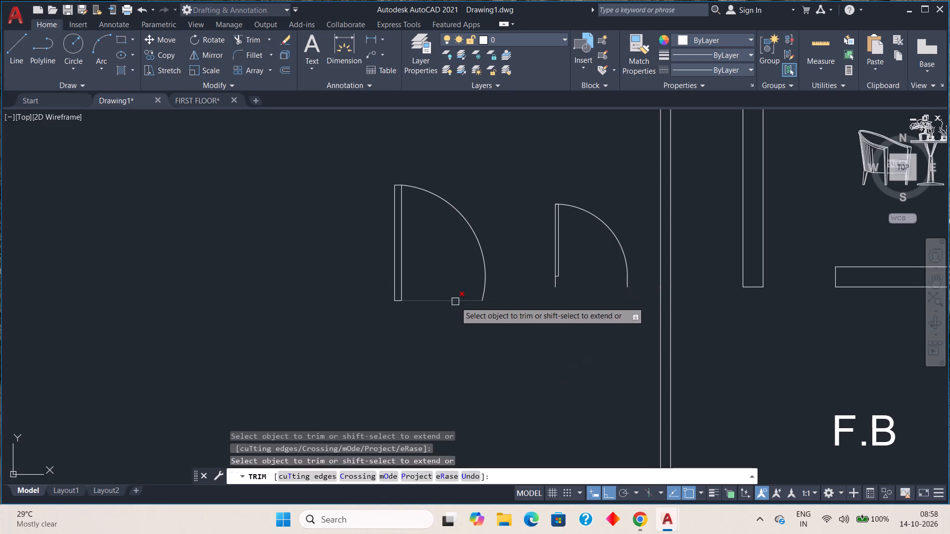
pyautogui.click(455, 299)
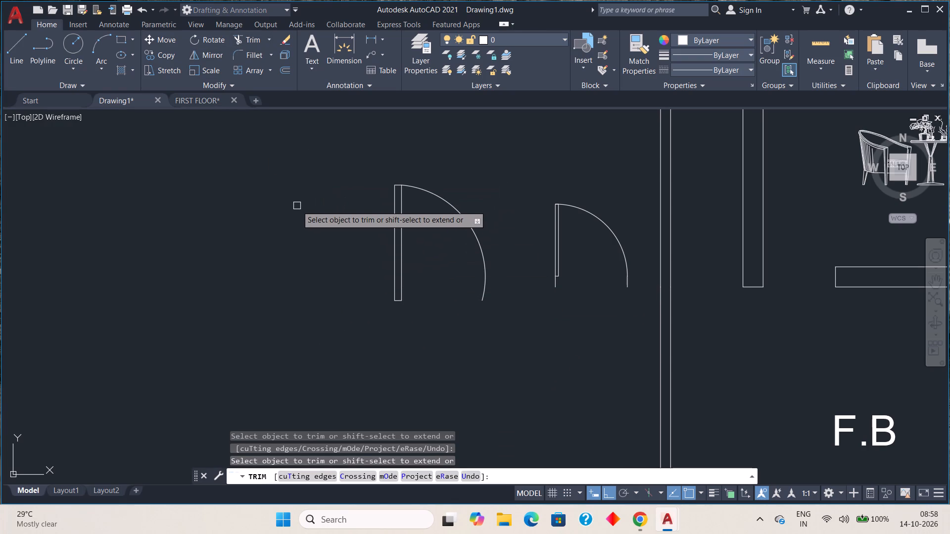
pyautogui.press('Escape')
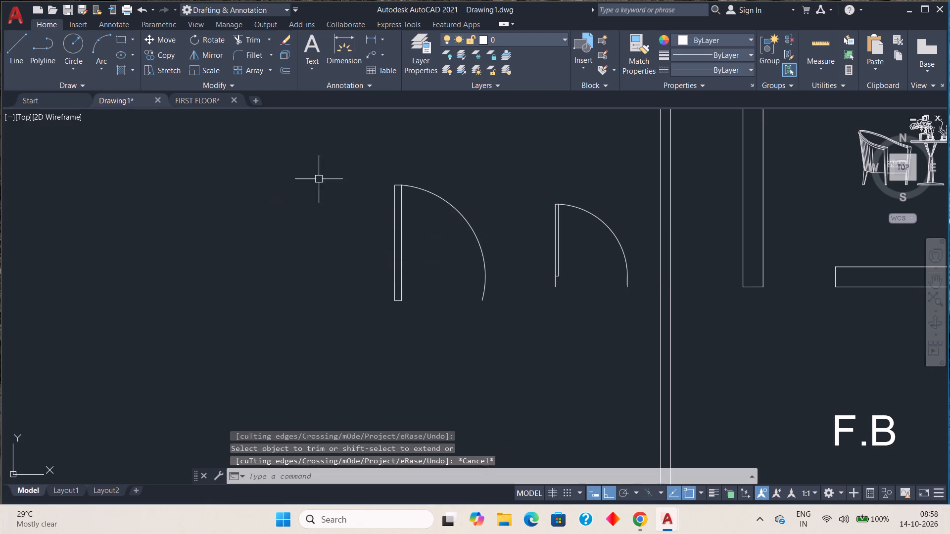
# Copy the new door from its leaf's lower outer corner to the wall corner at the living room's opening onto the F.B area.
pyautogui.click(325, 165)
pyautogui.click(510, 334)
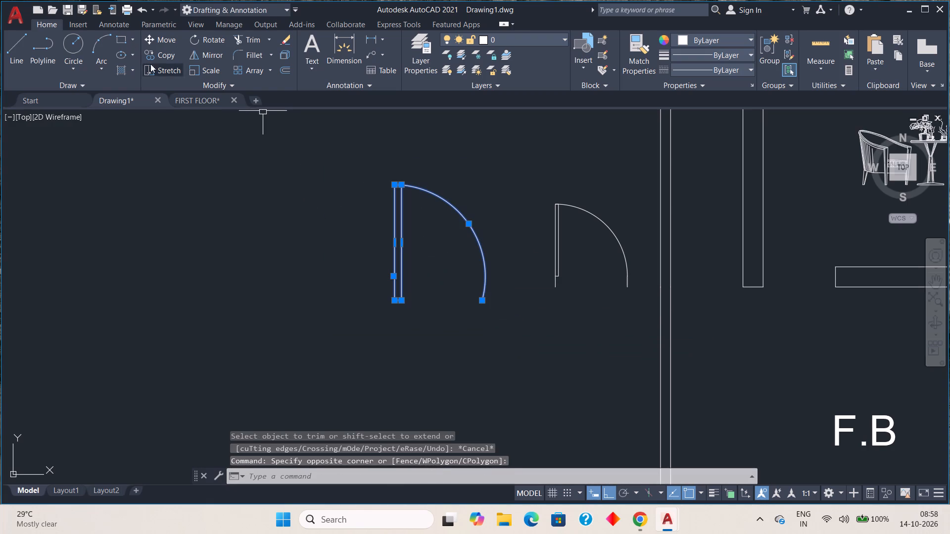
pyautogui.click(162, 57)
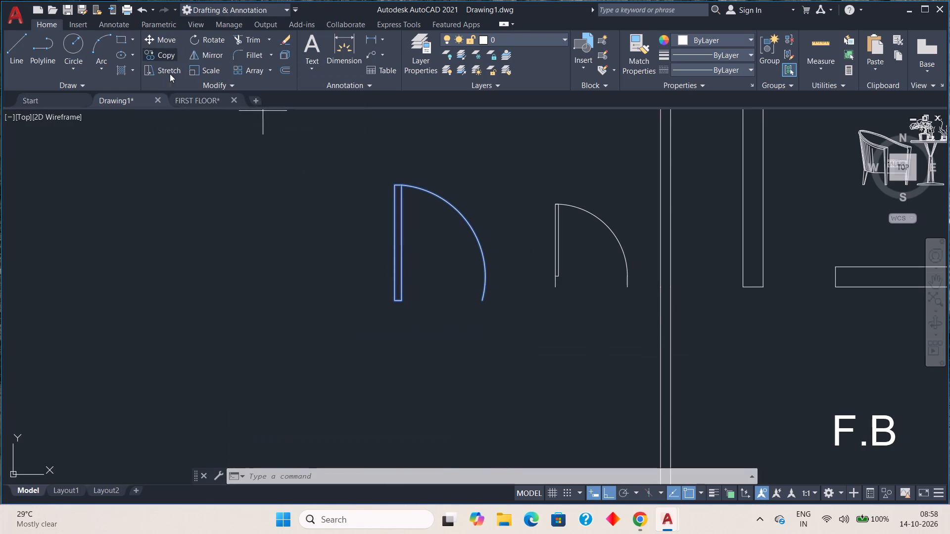
pyautogui.scroll(2, 371, 325)
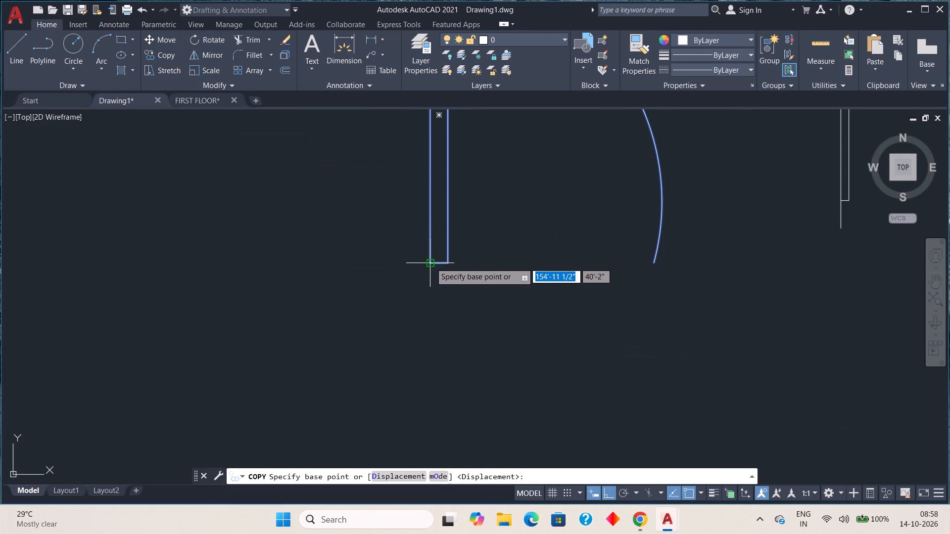
pyautogui.click(430, 263)
pyautogui.scroll(-2, 645, 299)
pyautogui.moveTo(716, 280); pyautogui.dragTo(131, 342, button='middle')
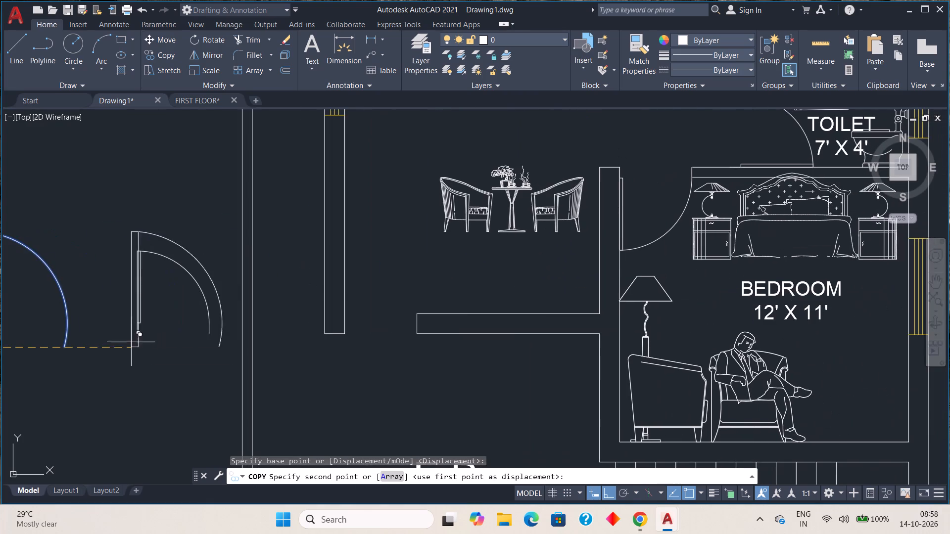
pyautogui.click(344, 331)
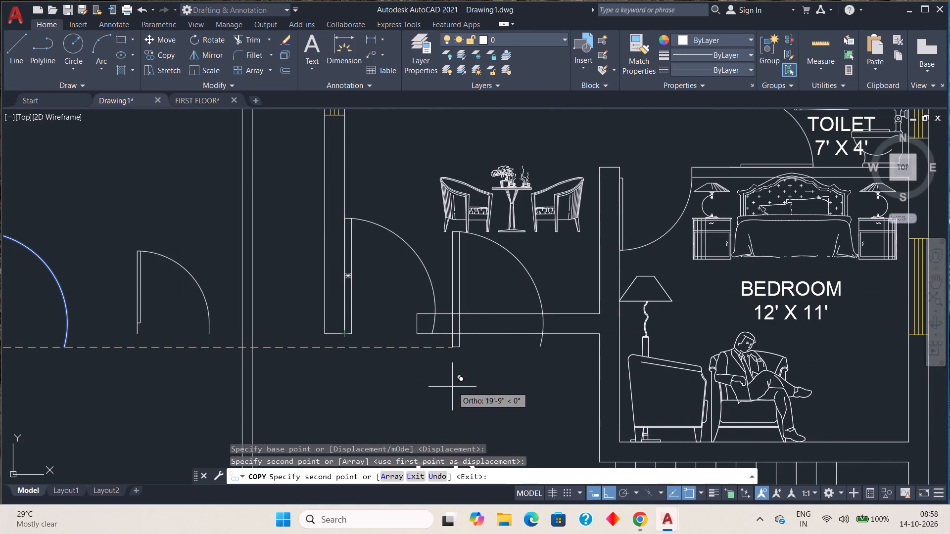
pyautogui.press('Escape')
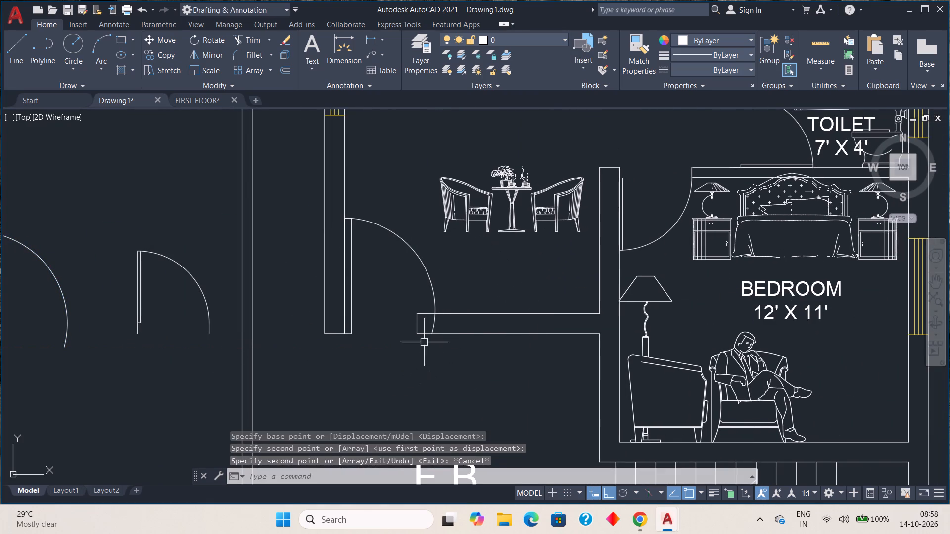
# Scale down the copied door and adjoining wall-end line about the leaf's lower wall-side corner until the arc's end meets the opening's far side.
pyautogui.click(336, 212)
pyautogui.click(441, 365)
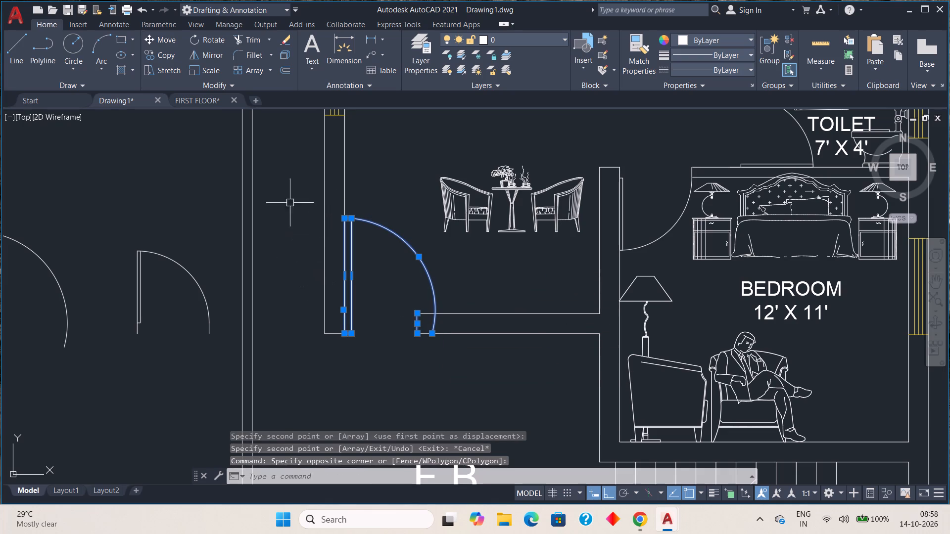
pyautogui.click(204, 69)
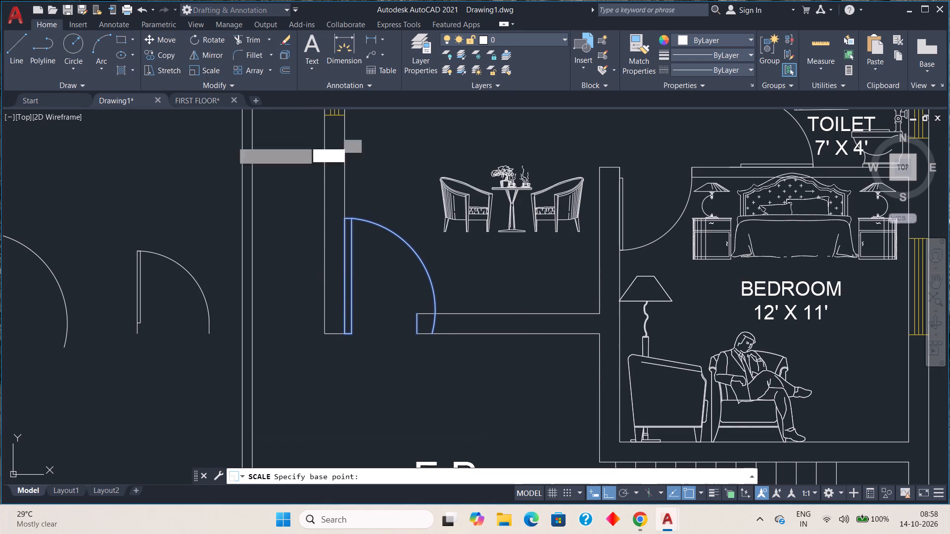
pyautogui.scroll(2, 344, 345)
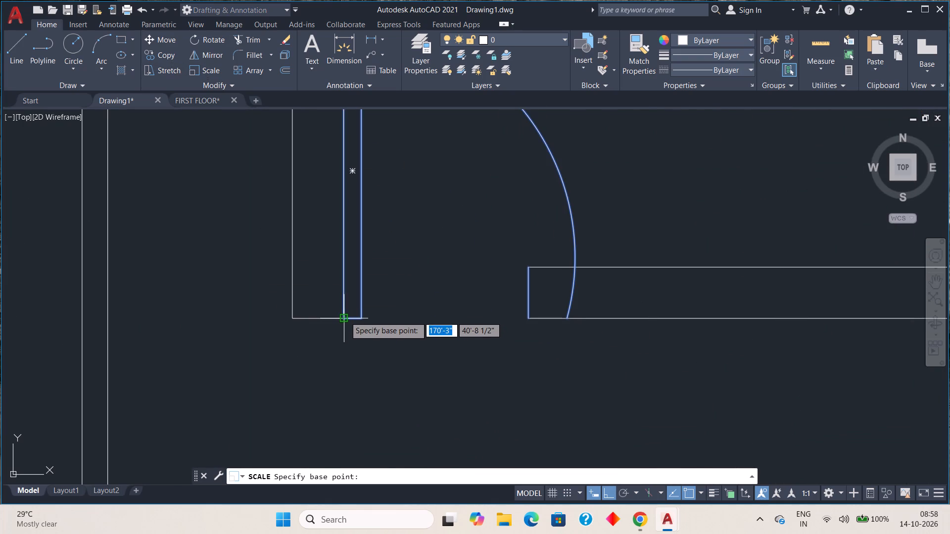
pyautogui.click(345, 316)
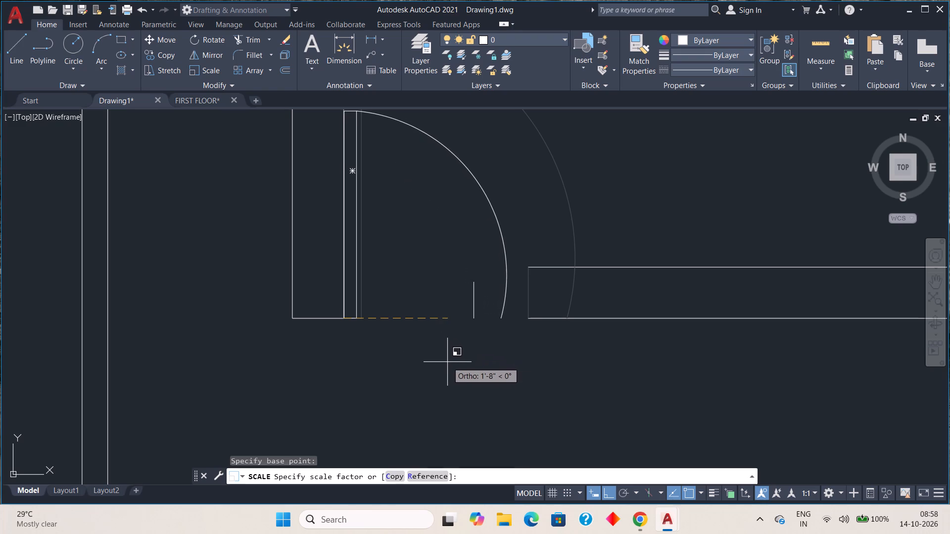
pyautogui.click(465, 388)
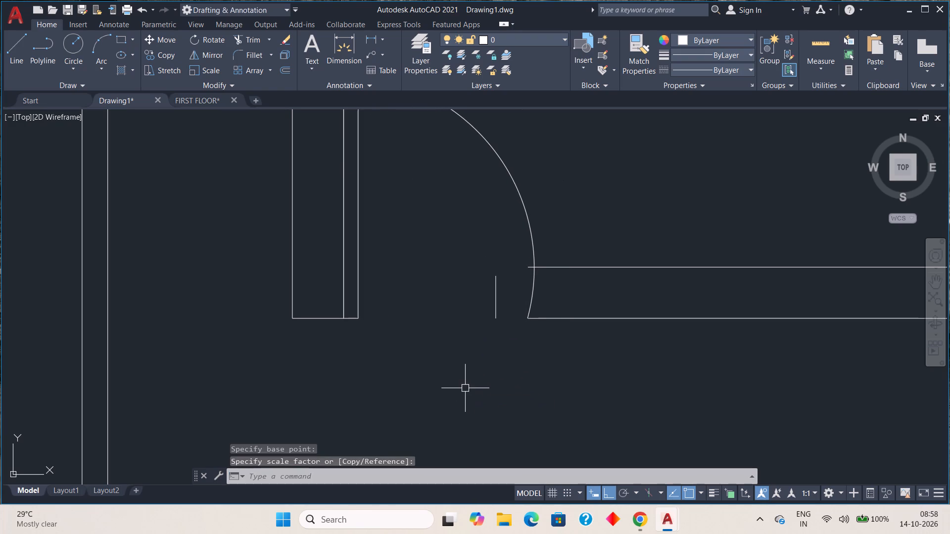
# Stretch both ends of the displaced short vertical line back to the wall corners to close the wall at the opening.
pyautogui.click(496, 296)
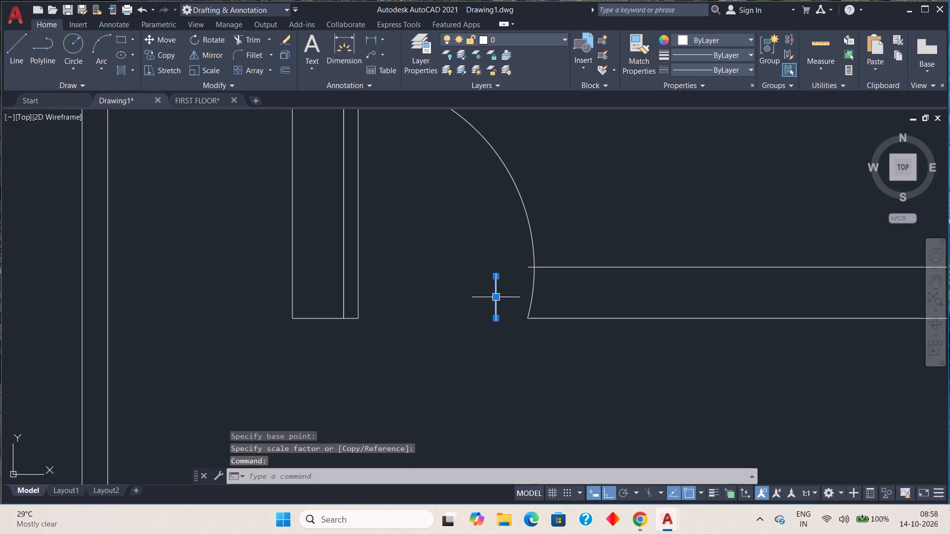
pyautogui.click(497, 321)
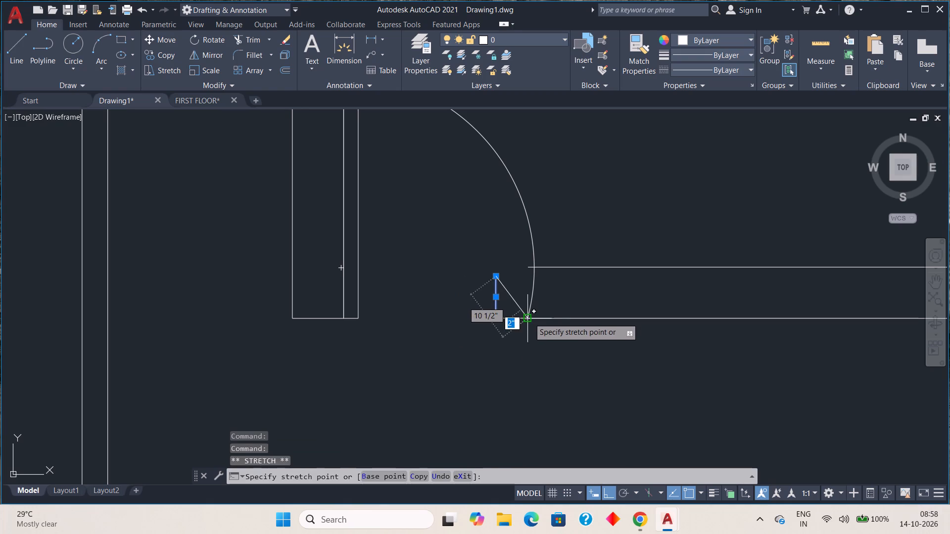
pyautogui.click(529, 318)
pyautogui.click(495, 278)
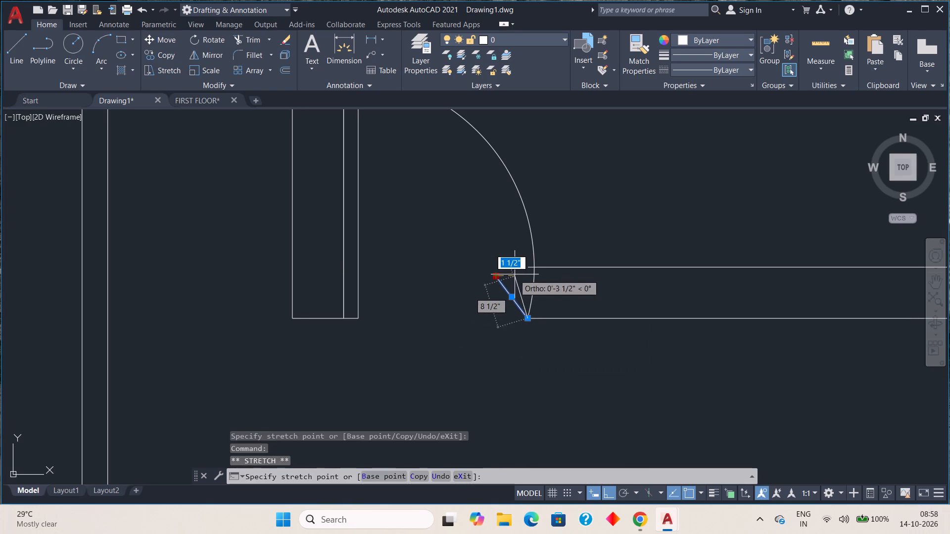
pyautogui.click(528, 268)
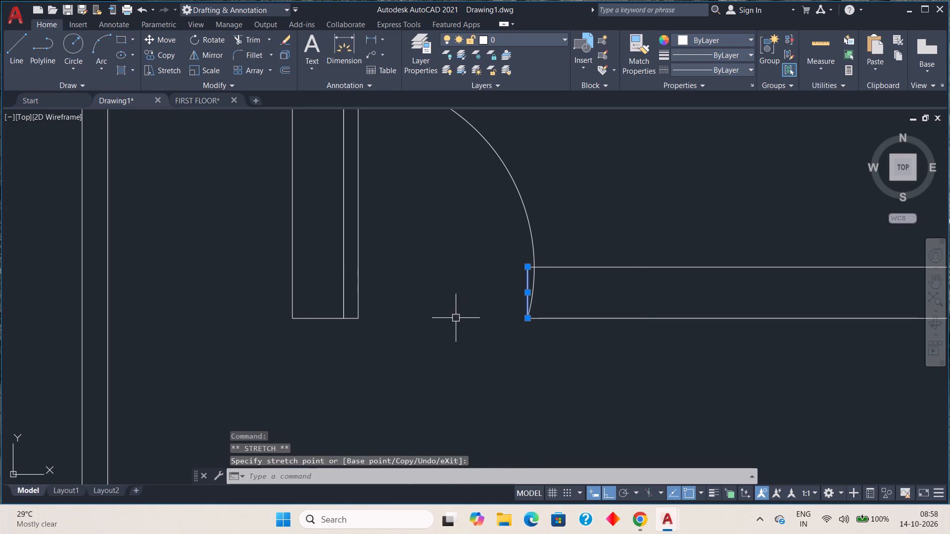
pyautogui.scroll(-1, 461, 322)
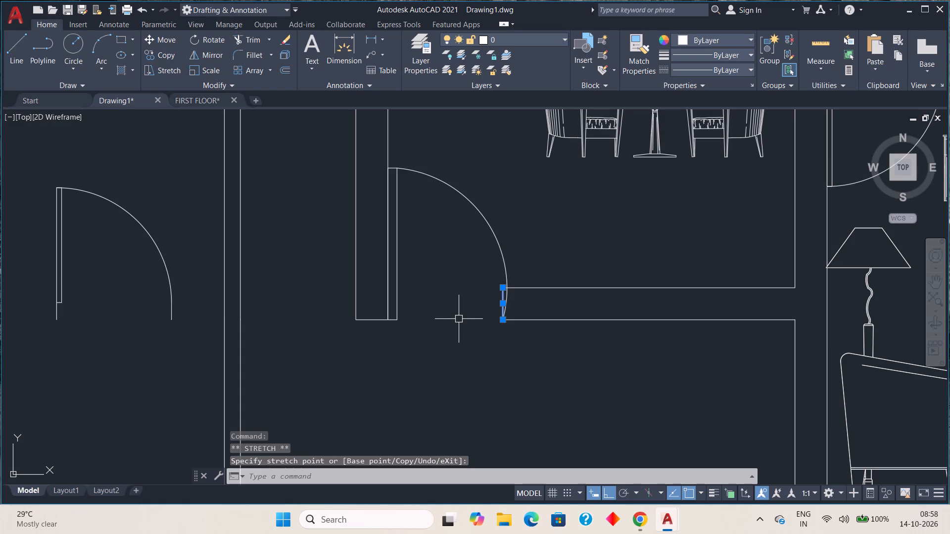
pyautogui.press('Escape')
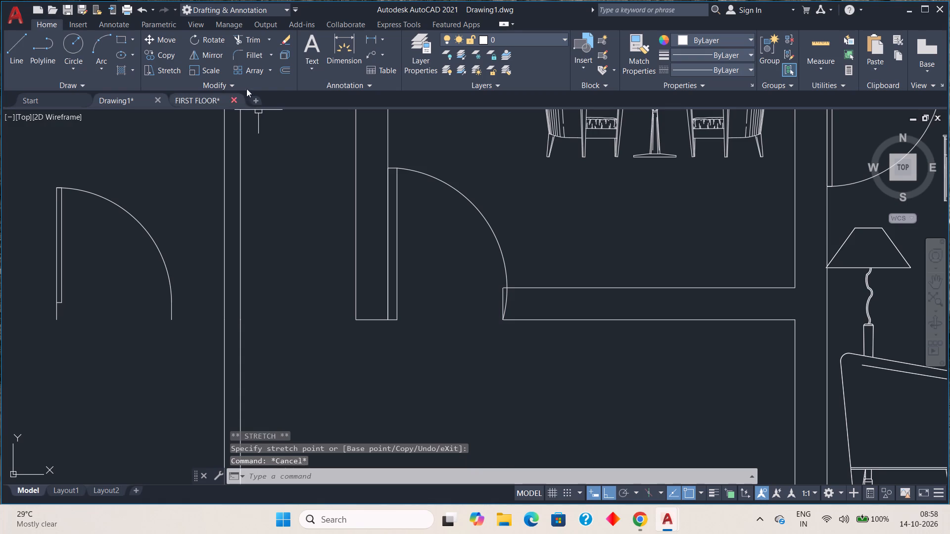
# Trim the part of the copied door's swing arc that overlaps the wall end.
pyautogui.click(249, 43)
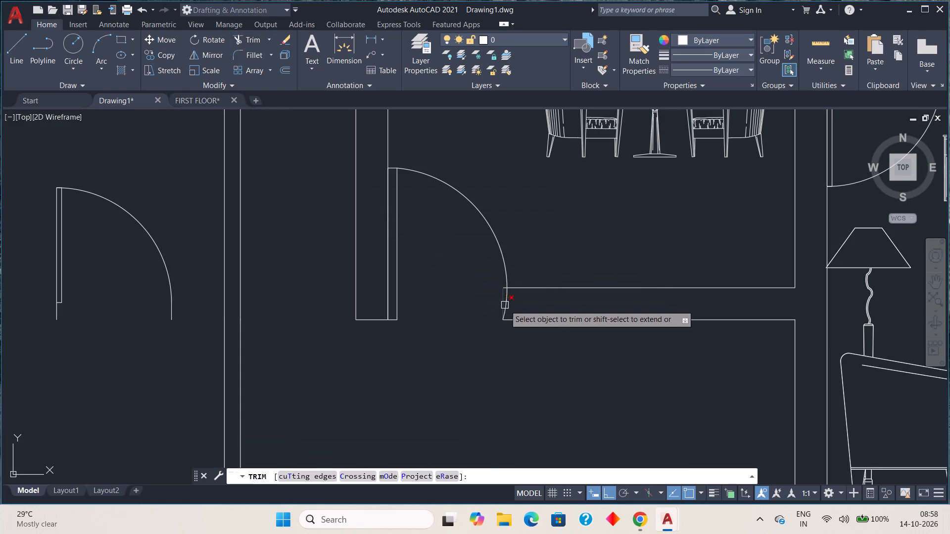
pyautogui.scroll(2, 509, 306)
pyautogui.click(503, 297)
pyautogui.scroll(-2, 517, 313)
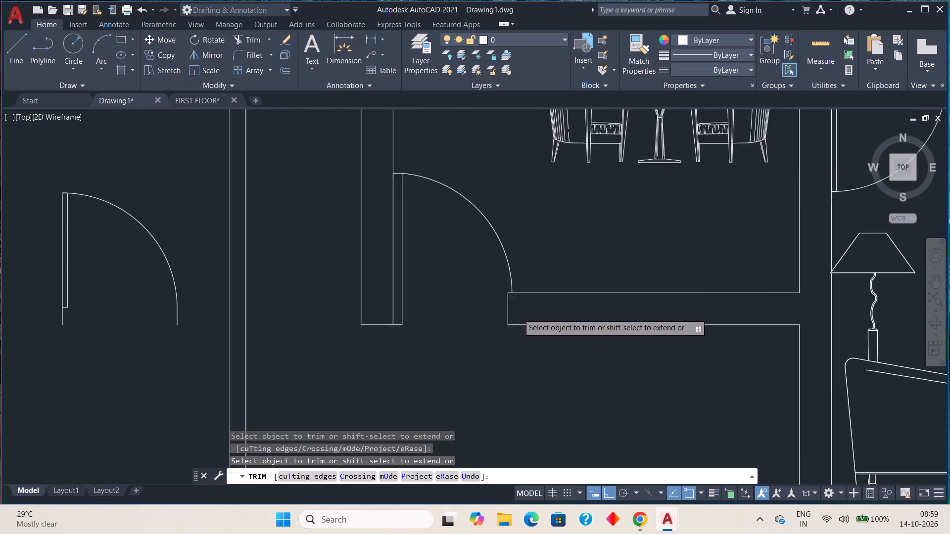
pyautogui.scroll(-2, 518, 313)
pyautogui.scroll(-1, 489, 365)
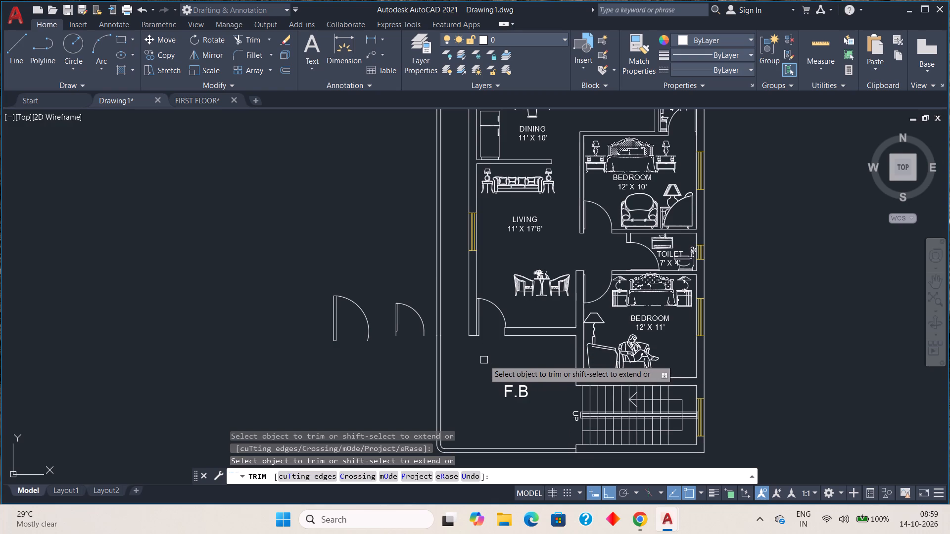
pyautogui.press('Escape')
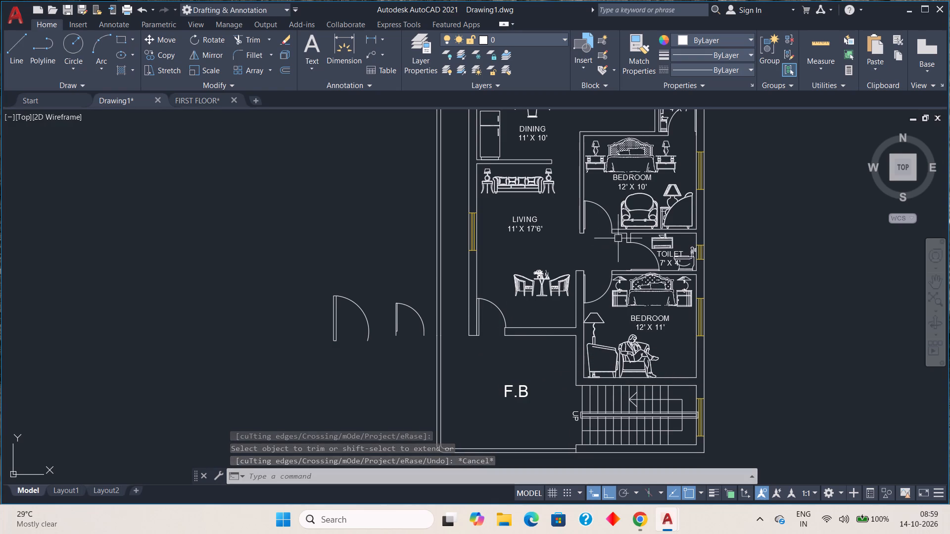
# Move the old door of the 12' X 10' bedroom out of its opening into the blank area beside the plan.
pyautogui.click(603, 212)
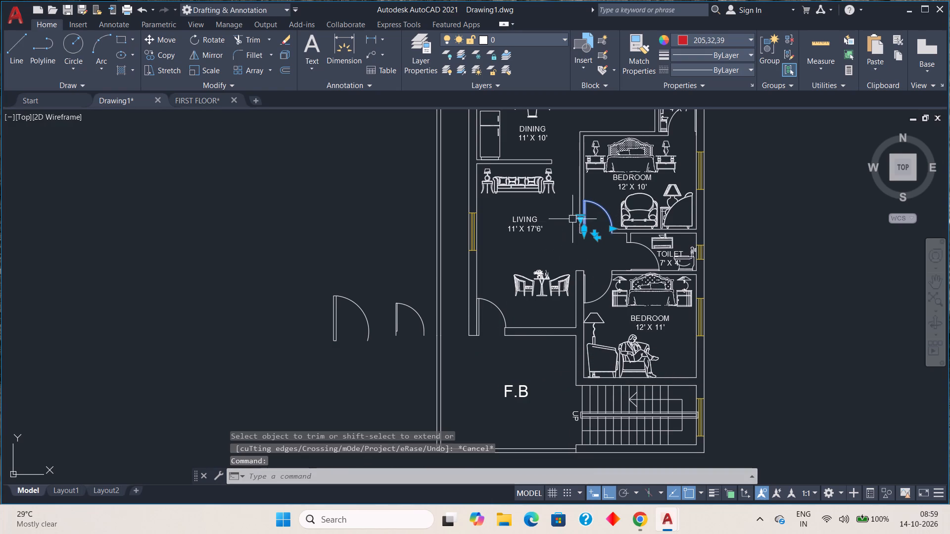
pyautogui.moveTo(581, 229); pyautogui.dragTo(574, 229)
pyautogui.click(288, 254)
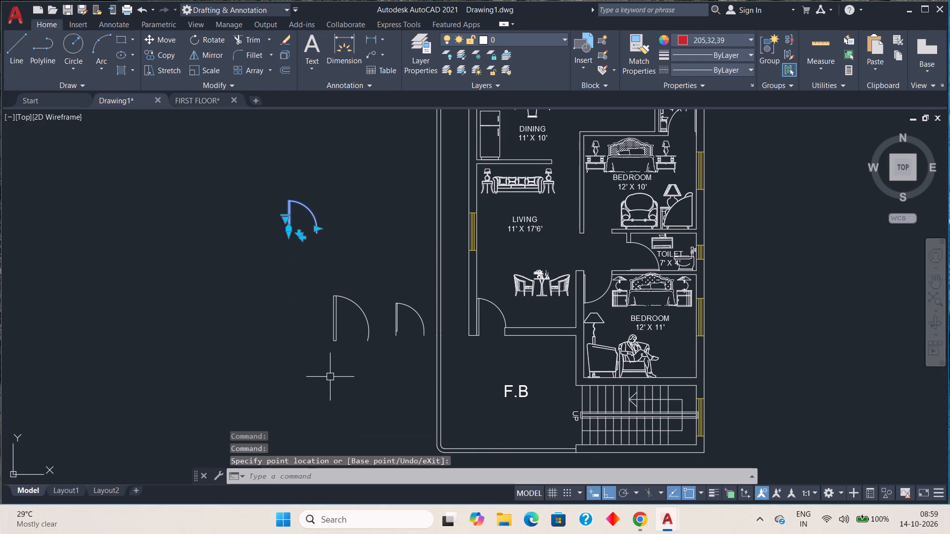
pyautogui.press('Escape')
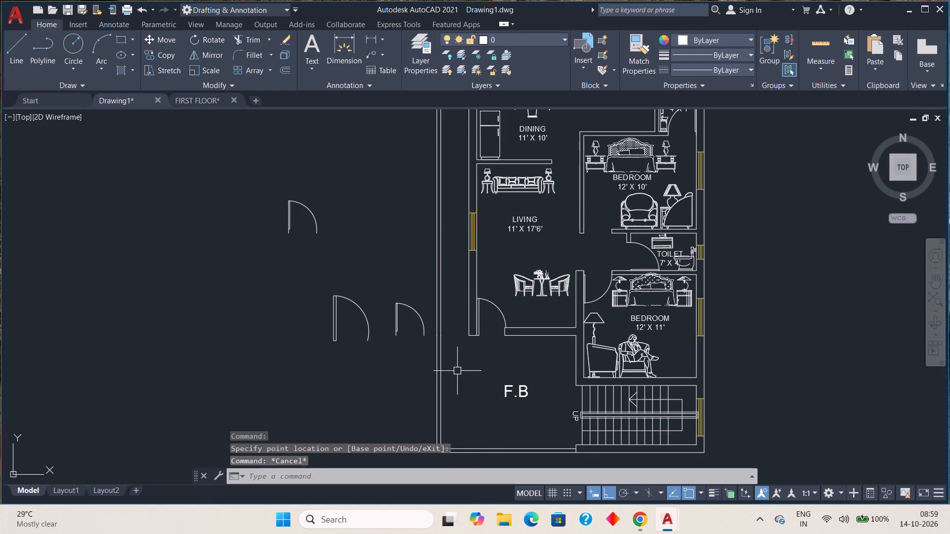
# Copy the living room's new door from its leaf's outer wall-side corner to the wall corner at the 12' X 10' bedroom's opening.
pyautogui.click(496, 305)
pyautogui.scroll(2, 485, 320)
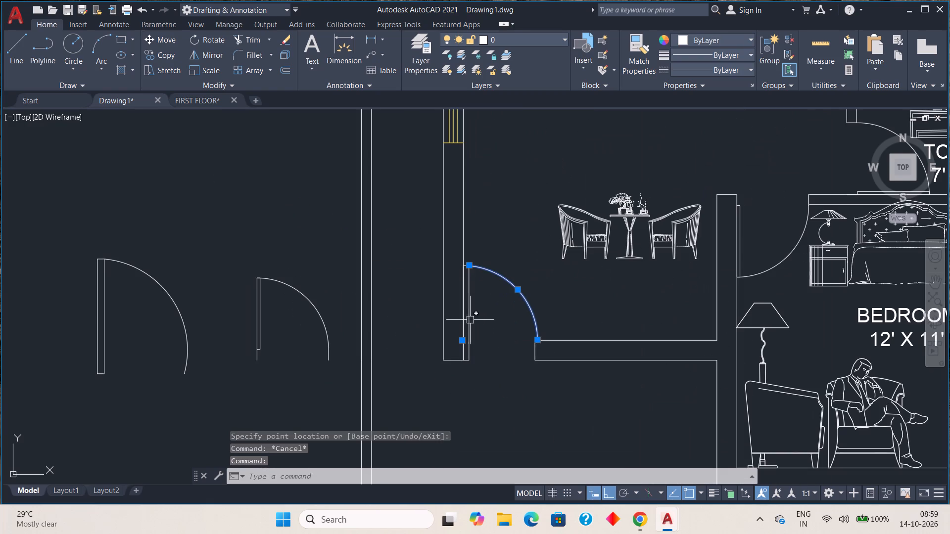
pyautogui.click(470, 320)
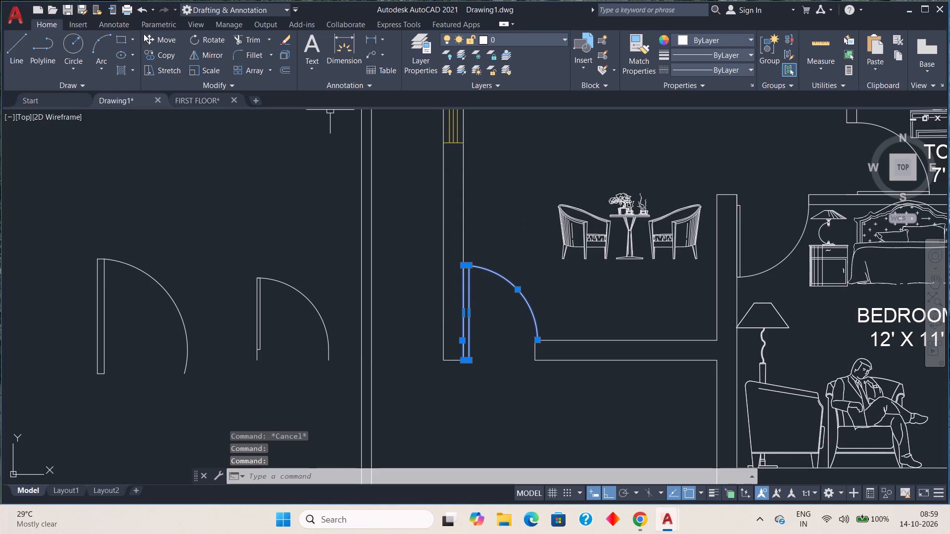
pyautogui.click(161, 55)
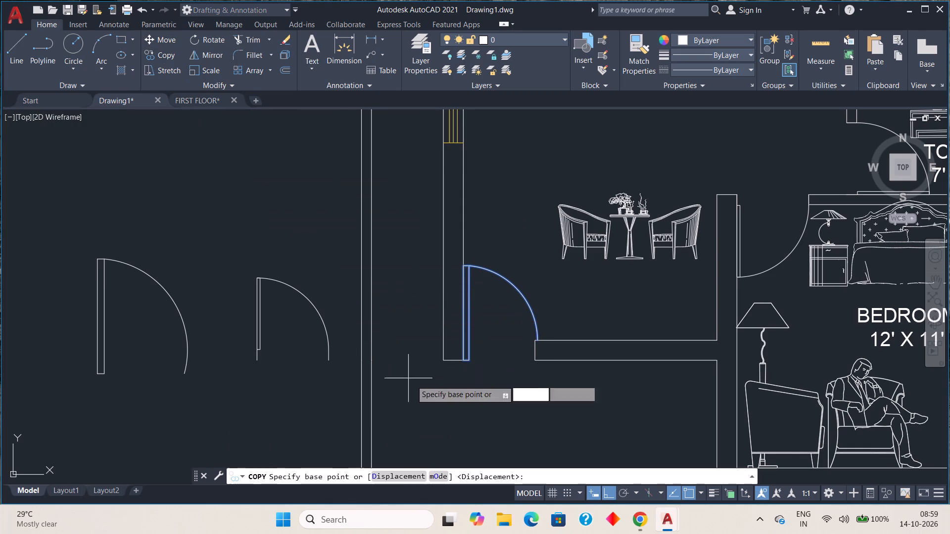
pyautogui.click(461, 361)
pyautogui.scroll(-1, 669, 241)
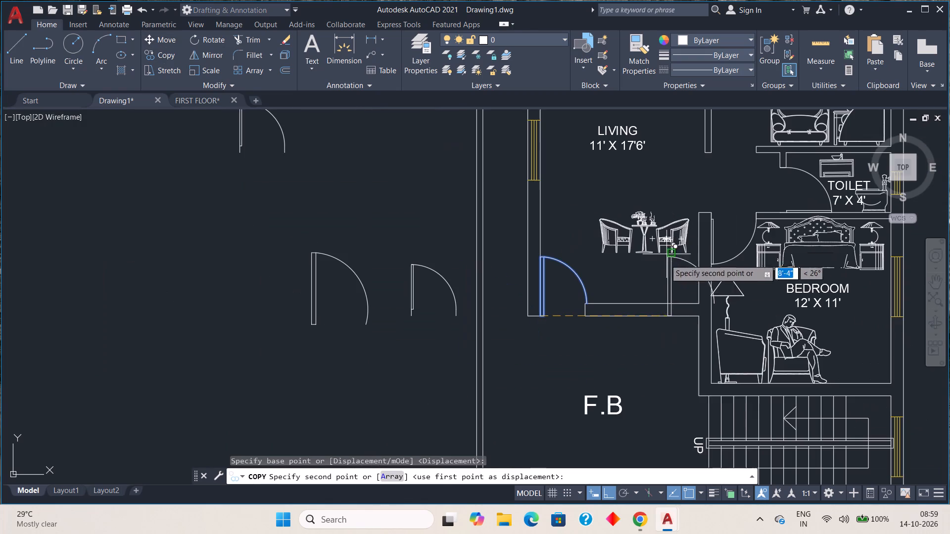
pyautogui.click(606, 492)
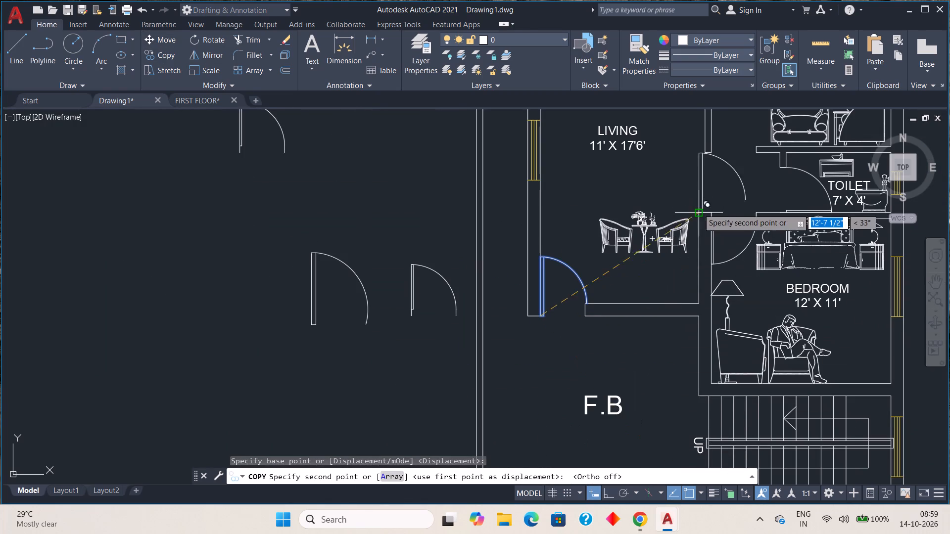
pyautogui.moveTo(698, 210); pyautogui.dragTo(582, 372, button='middle')
pyautogui.scroll(2, 613, 310)
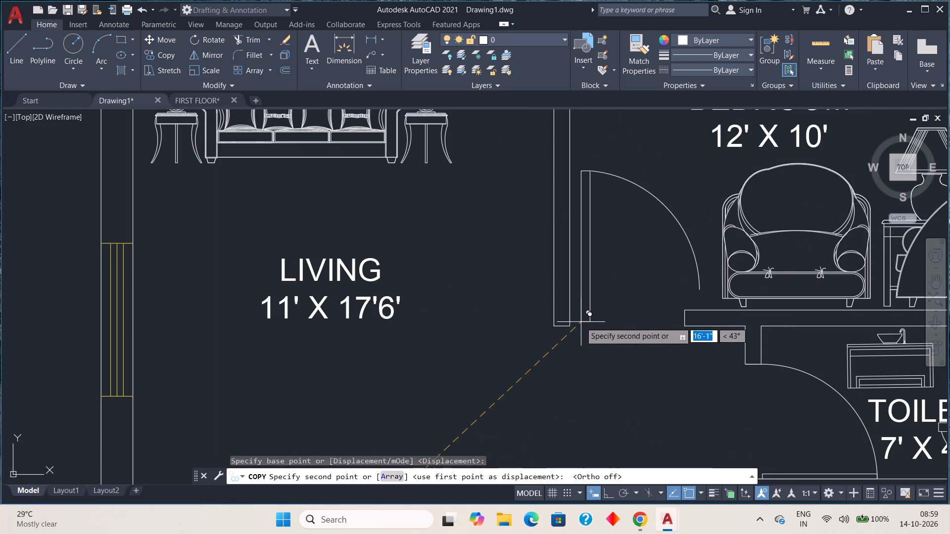
pyautogui.click(570, 323)
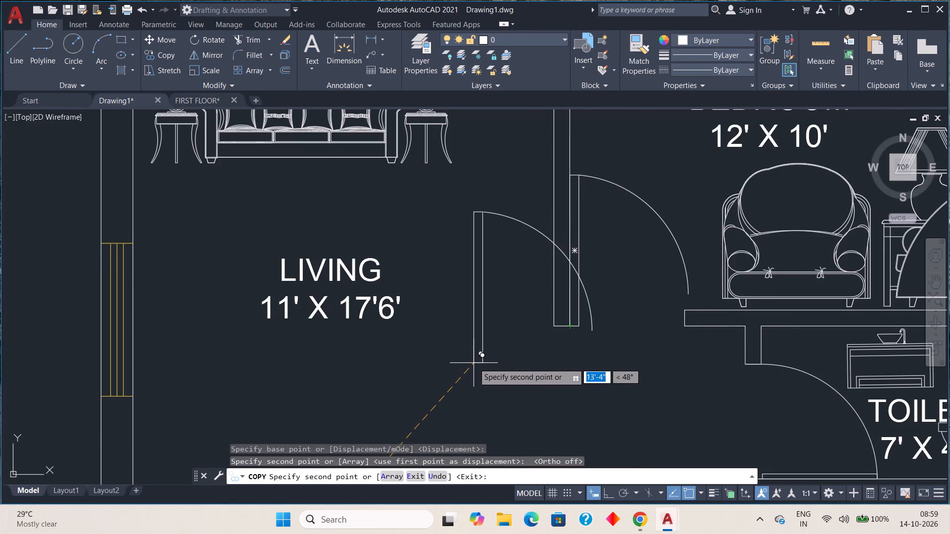
pyautogui.scroll(-2, 364, 359)
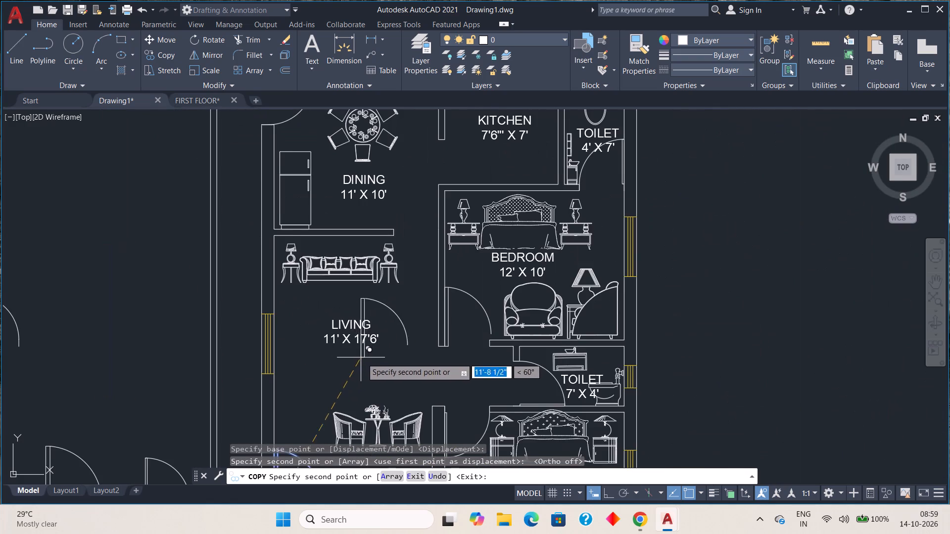
pyautogui.moveTo(373, 360); pyautogui.dragTo(607, 339, button='middle')
pyautogui.press('Escape')
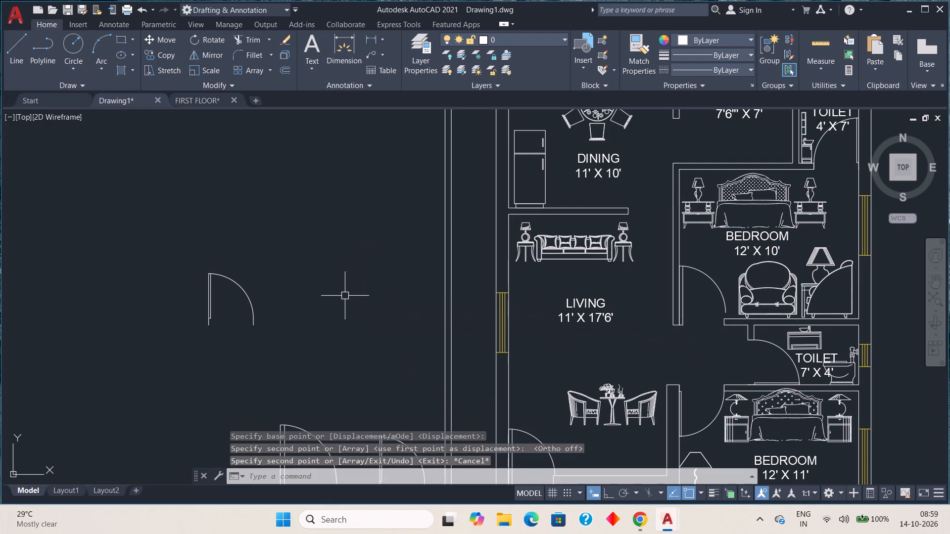
# Stretch the end of the copied door's swing arc onto the upper edge of the wall between the 12' X 10' bedroom and toilet.
pyautogui.scroll(-1, 337, 317)
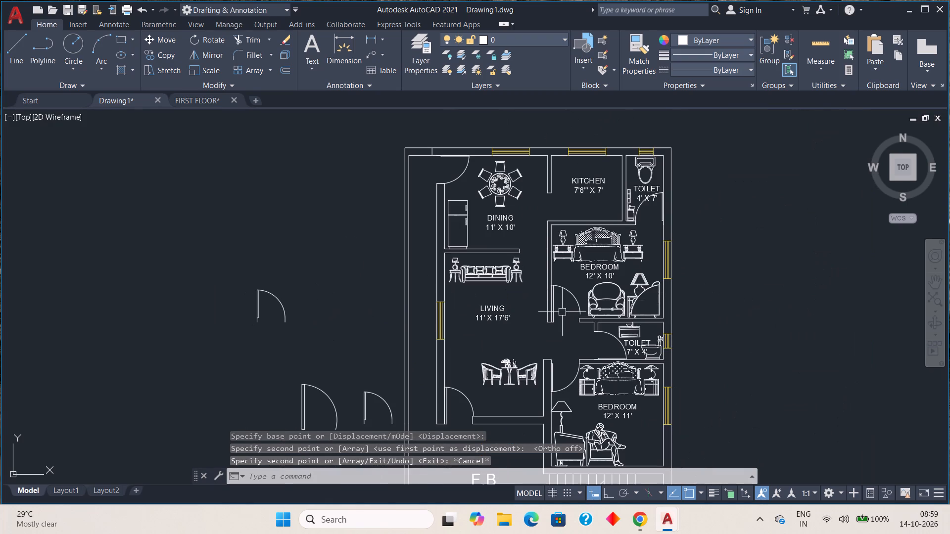
pyautogui.scroll(2, 562, 311)
pyautogui.click(607, 302)
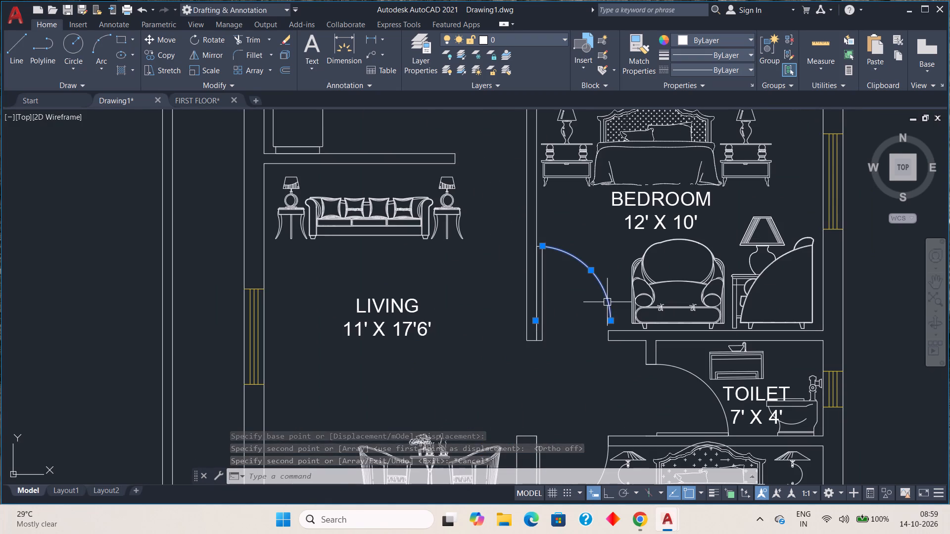
pyautogui.click(611, 321)
pyautogui.scroll(3, 609, 329)
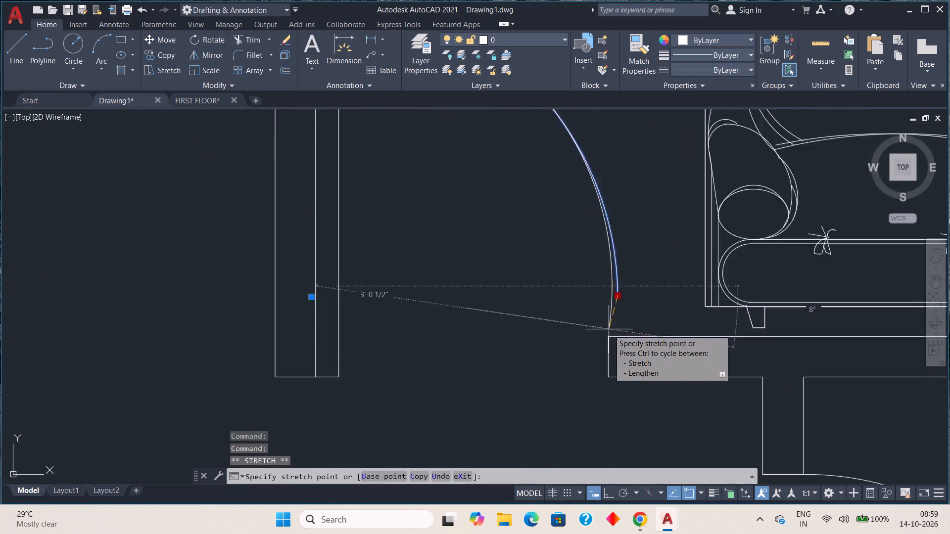
pyautogui.scroll(2, 609, 329)
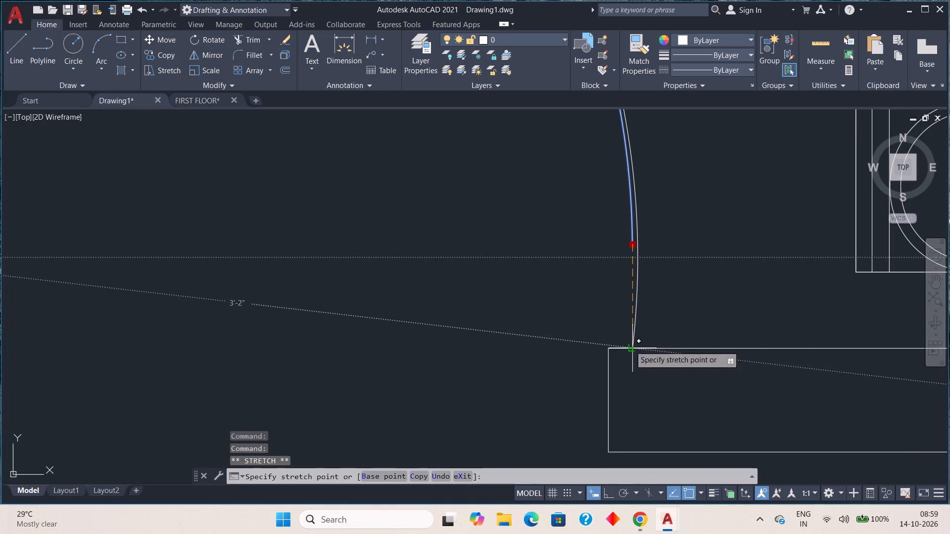
pyautogui.click(630, 346)
pyautogui.scroll(-4, 643, 370)
pyautogui.press('Escape')
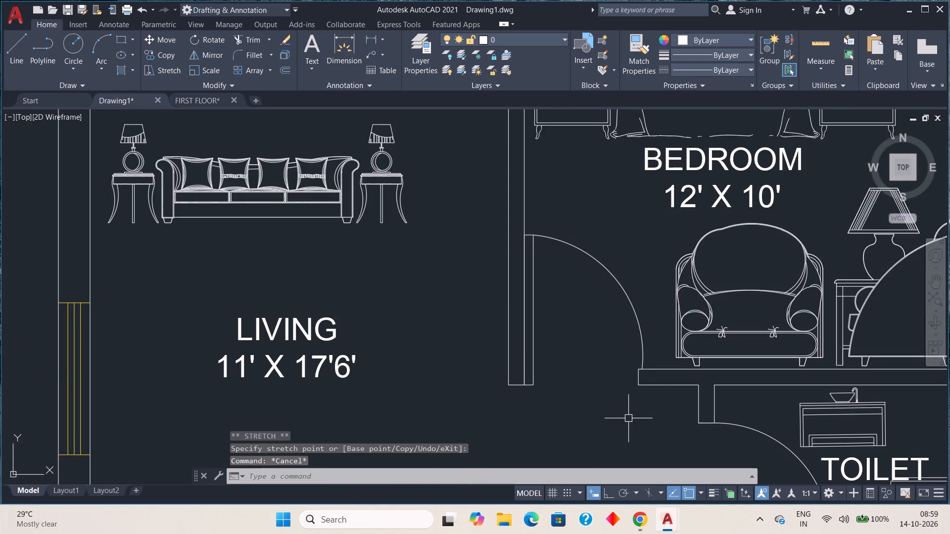
# Move the old door of the 12' X 11' bedroom out of its opening into the blank area beyond the plan's window-side outer wall.
pyautogui.scroll(2, 643, 334)
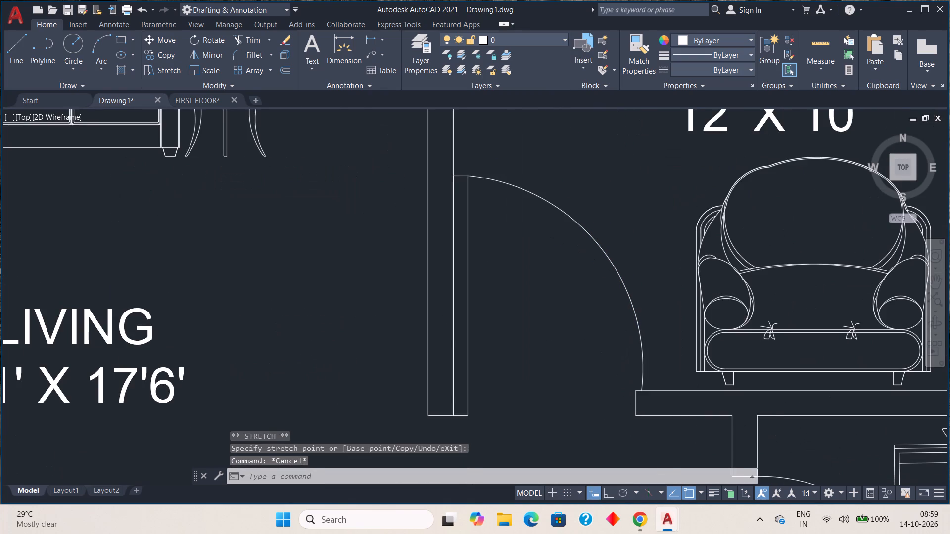
pyautogui.scroll(-4, 643, 334)
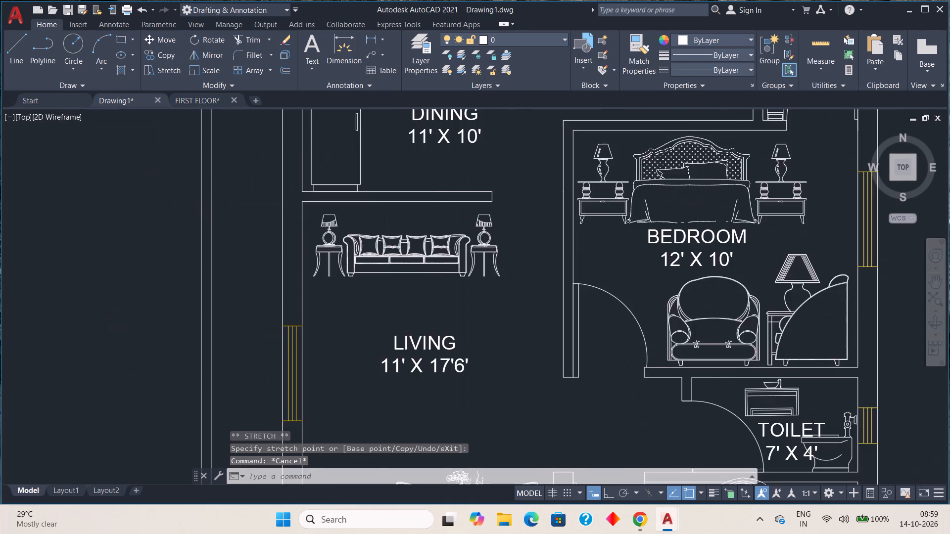
pyautogui.moveTo(665, 419); pyautogui.dragTo(636, 236, button='middle')
pyautogui.click(602, 286)
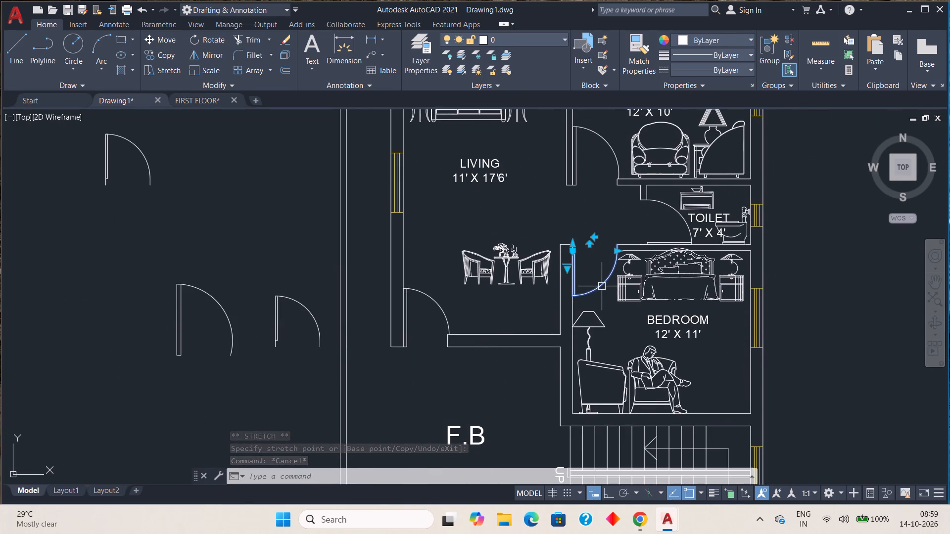
pyautogui.click(572, 253)
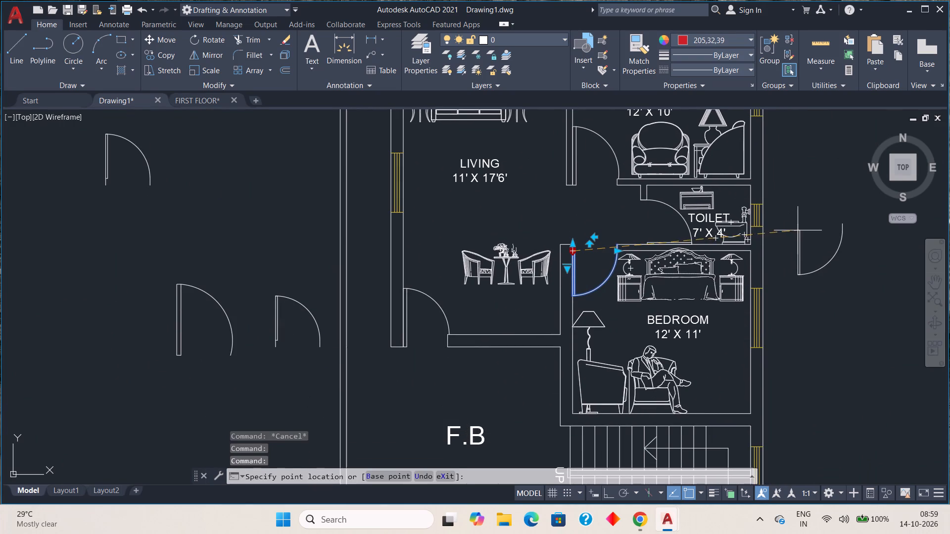
pyautogui.click(798, 230)
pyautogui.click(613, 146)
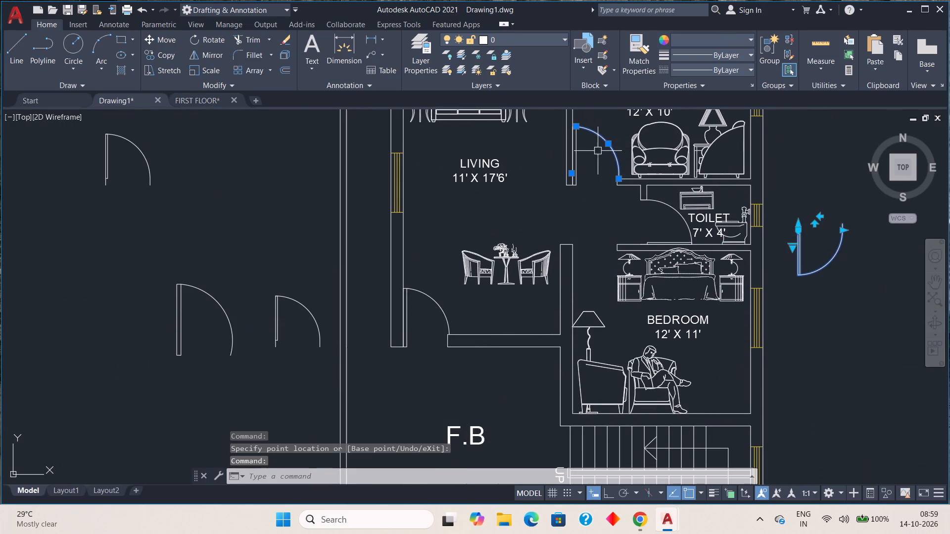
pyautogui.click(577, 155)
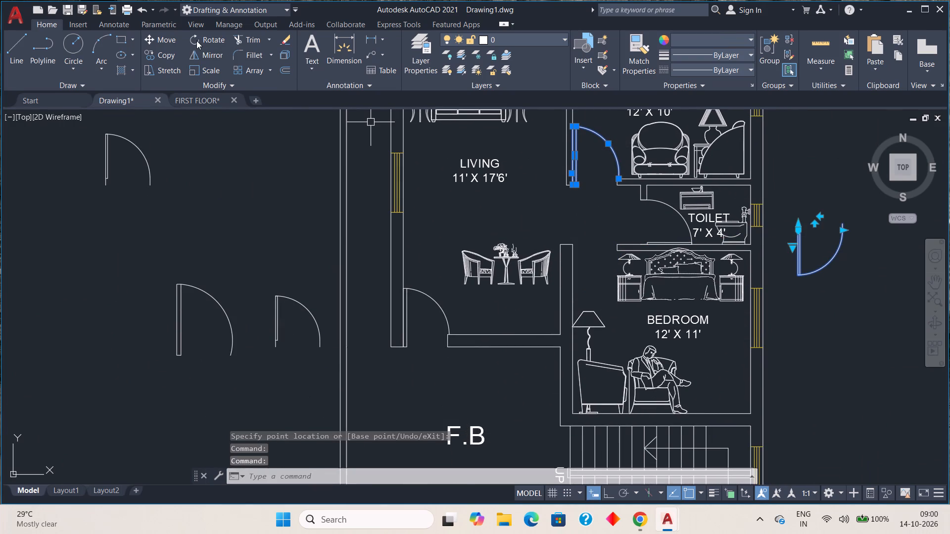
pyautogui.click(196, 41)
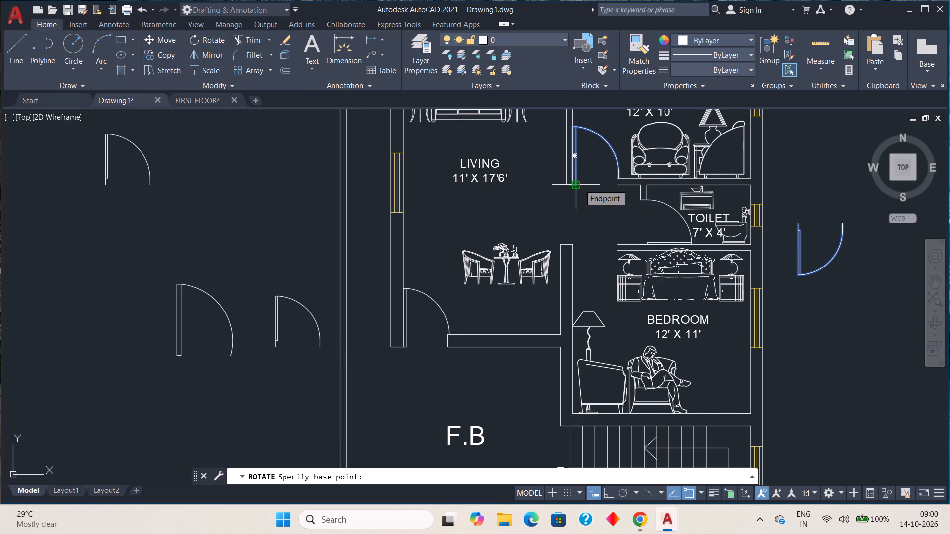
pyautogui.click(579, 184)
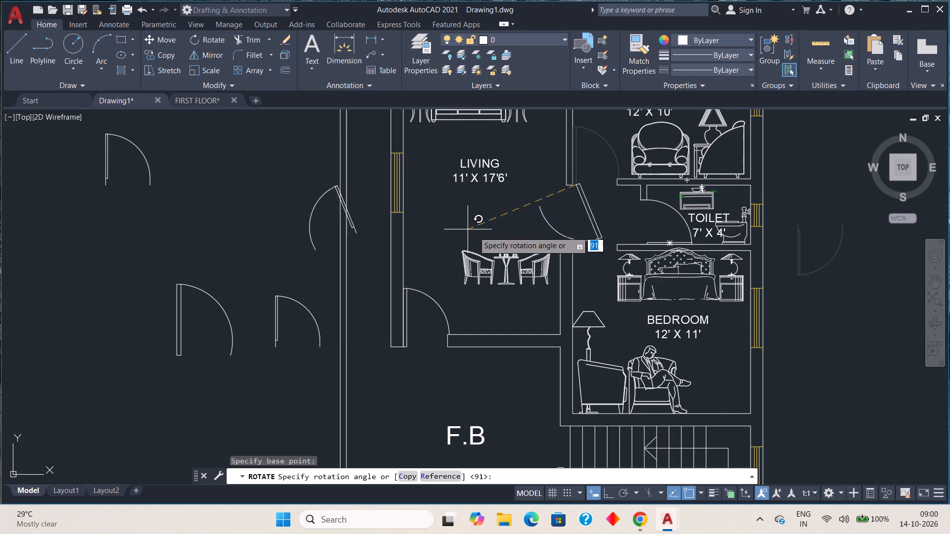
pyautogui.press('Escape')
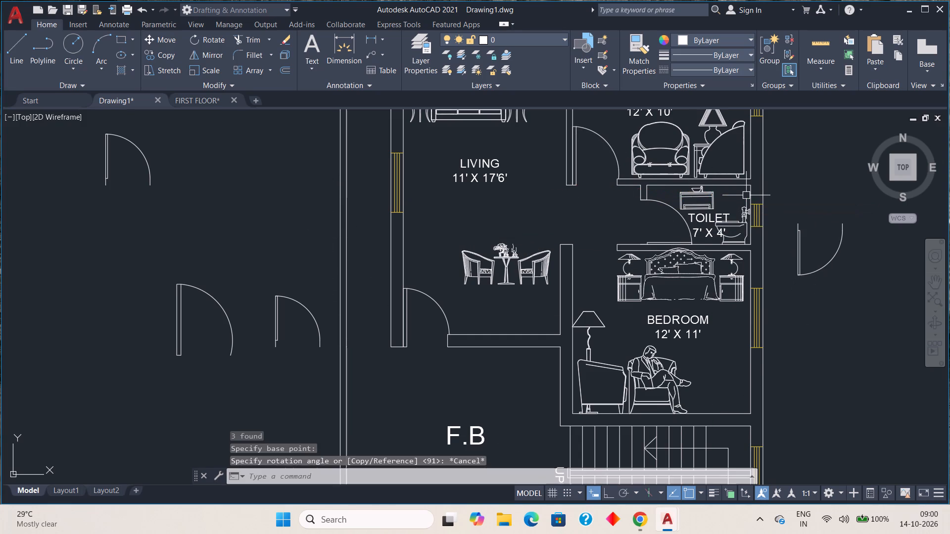
# Copy the 12' X 10' bedroom's new door from its leaf's lower corner to the blank area near the removed 12' X 11' bedroom door.
pyautogui.click(614, 154)
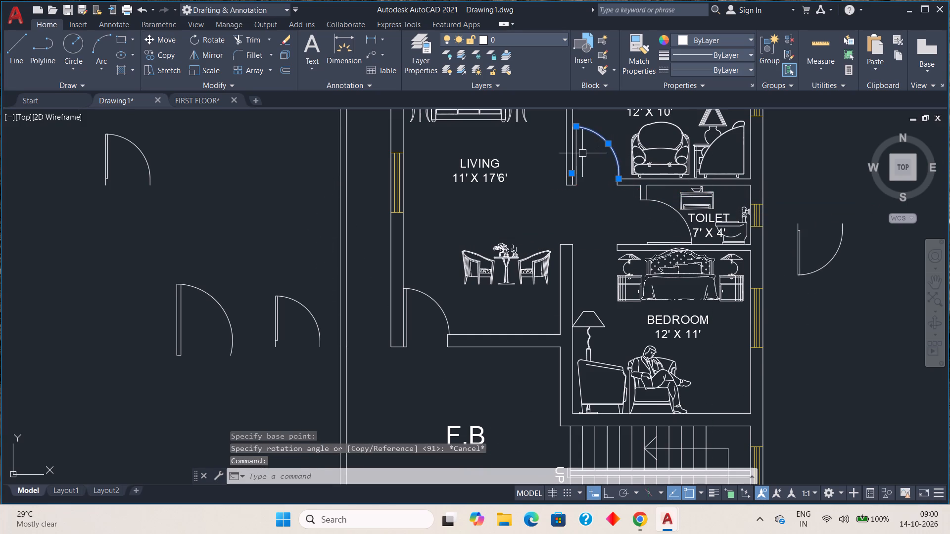
pyautogui.click(579, 153)
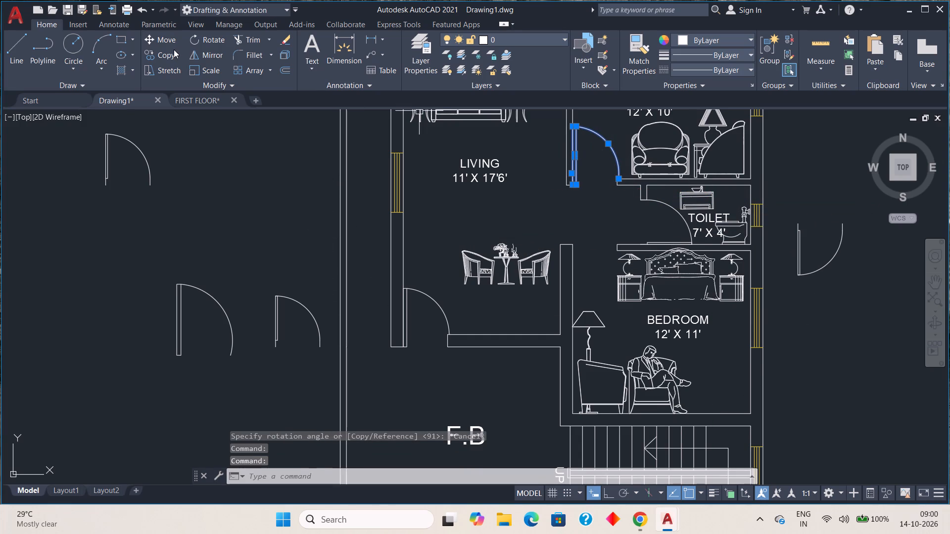
pyautogui.click(174, 49)
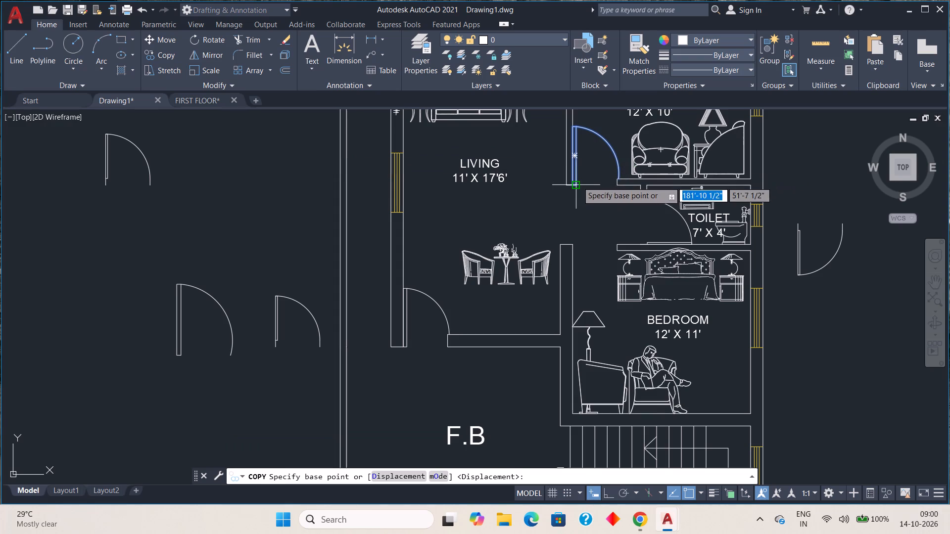
pyautogui.click(577, 181)
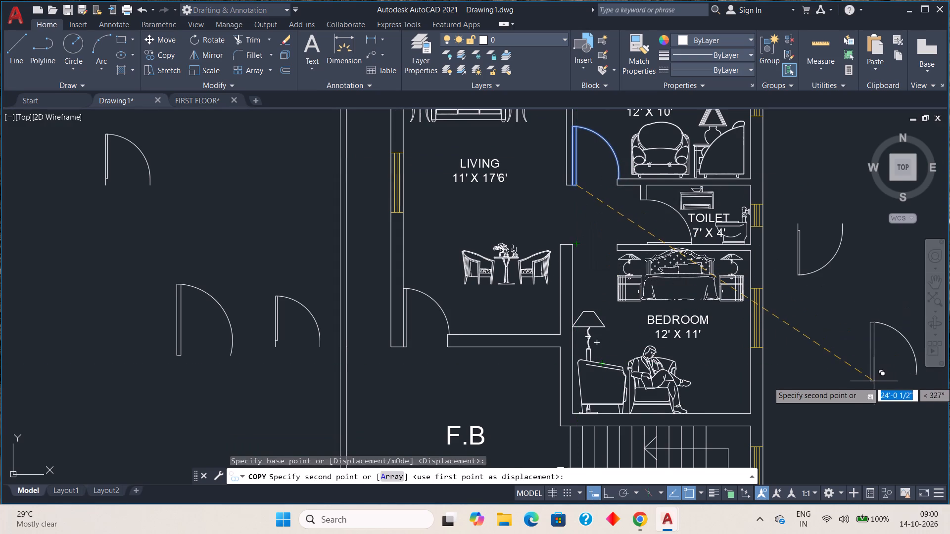
pyautogui.click(874, 381)
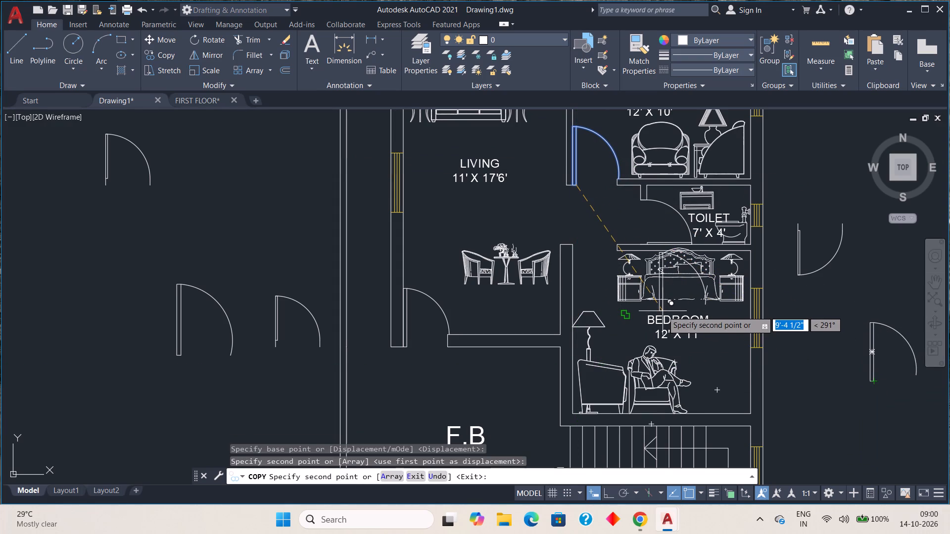
pyautogui.press('Escape')
# Rotate the door copy in the blank area beyond the plan about 180 degrees around its swing arc's free end.
pyautogui.moveTo(785, 343); pyautogui.dragTo(612, 281, button='middle')
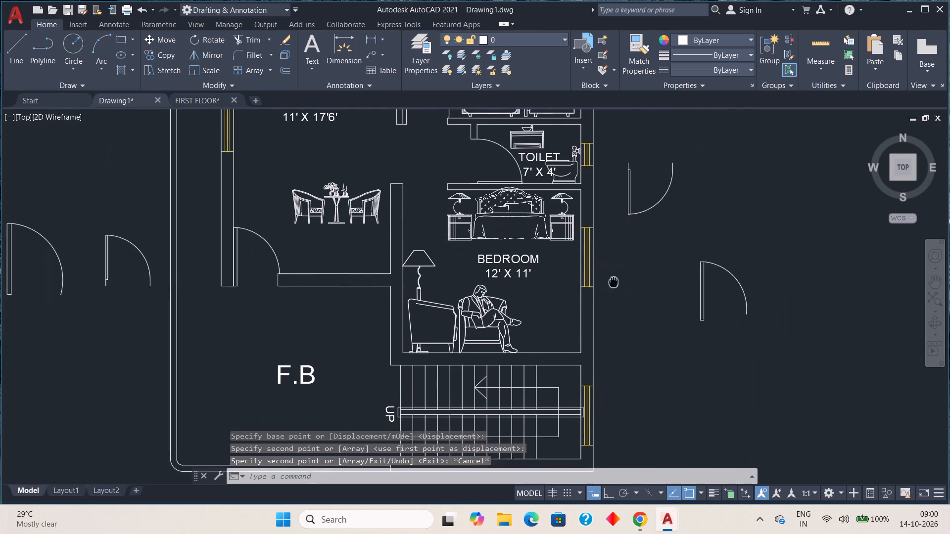
pyautogui.click(651, 251)
pyautogui.click(809, 352)
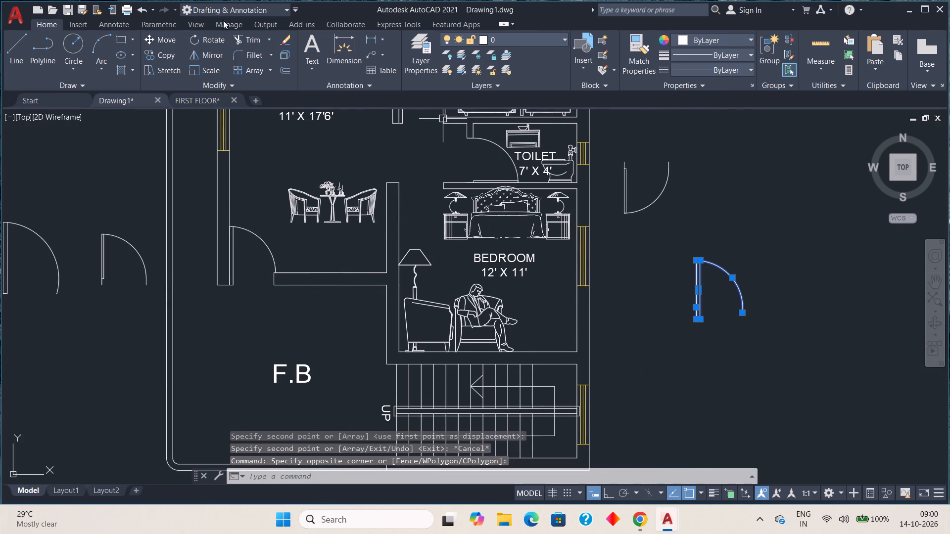
pyautogui.click(210, 41)
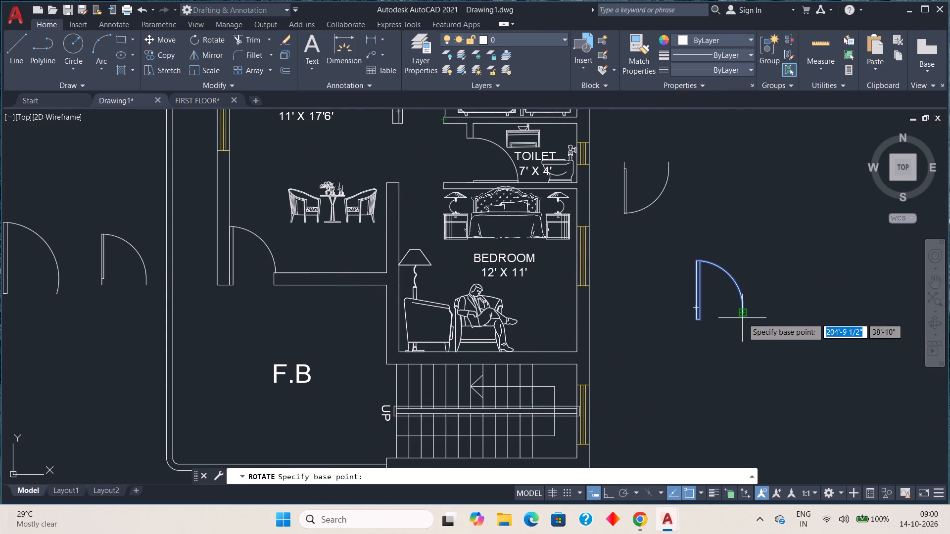
pyautogui.moveTo(743, 315); pyautogui.dragTo(732, 334)
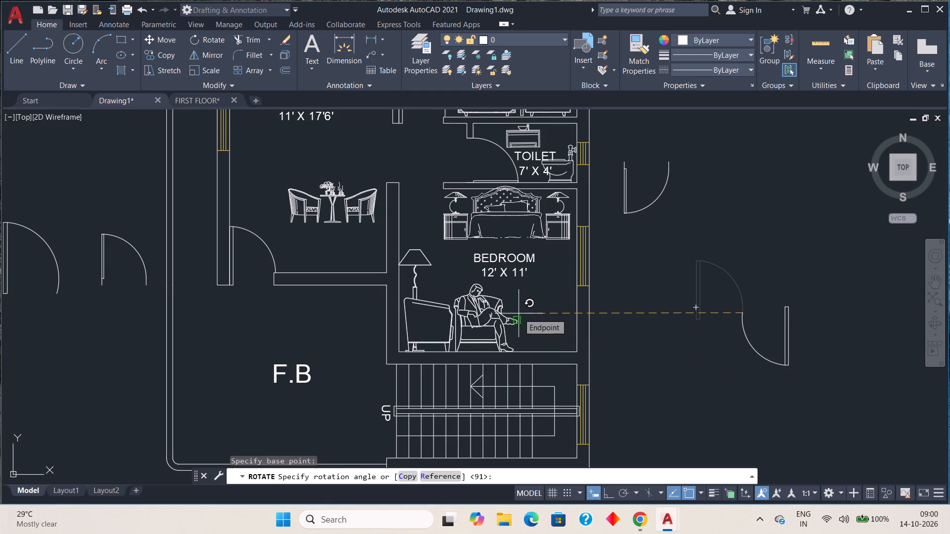
pyautogui.click(519, 313)
# Mirror the rotated door across a vertical line just beyond its leaf, with Ortho on and the source door kept.
pyautogui.click(699, 292)
pyautogui.click(840, 374)
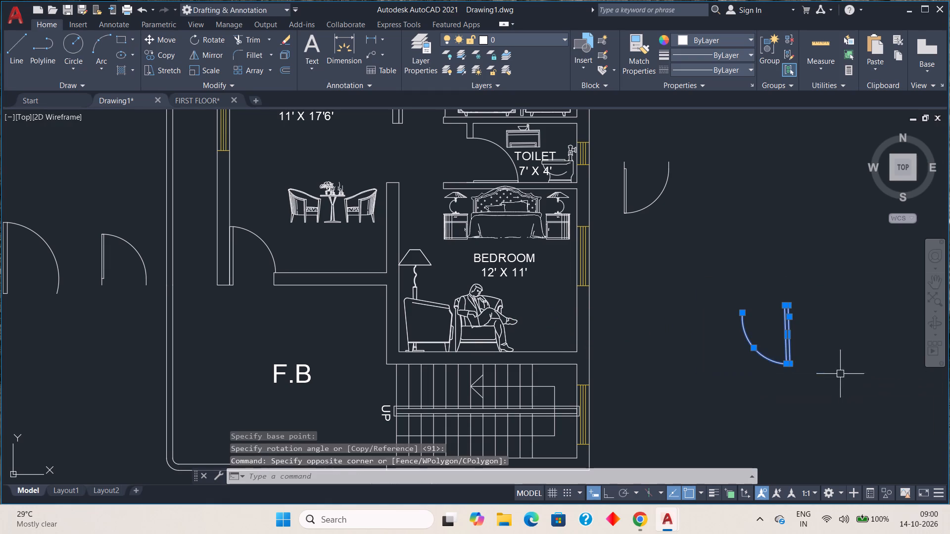
pyautogui.click(222, 57)
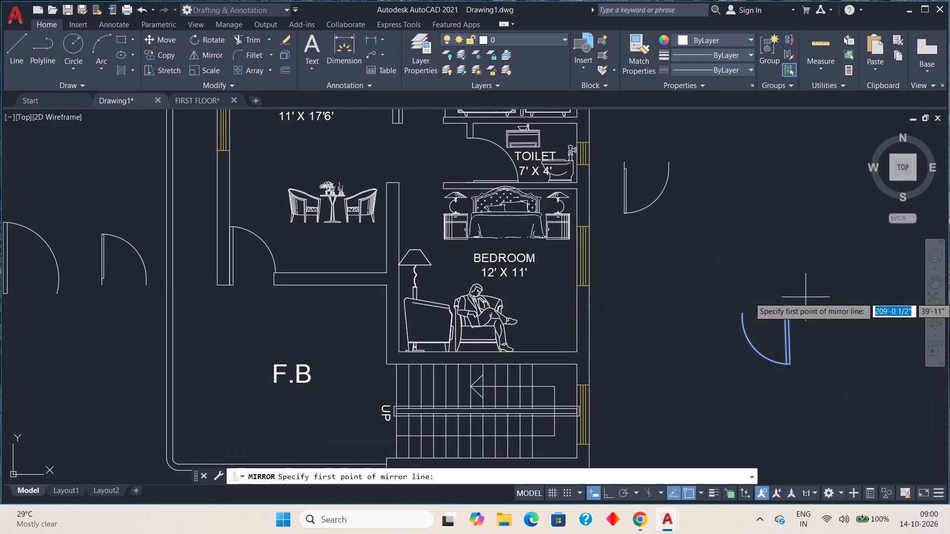
pyautogui.click(806, 297)
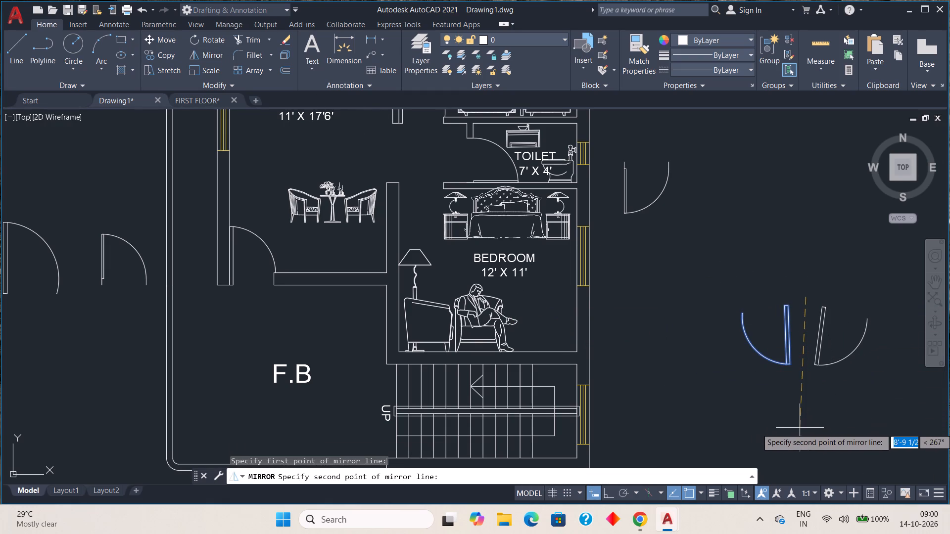
pyautogui.click(607, 491)
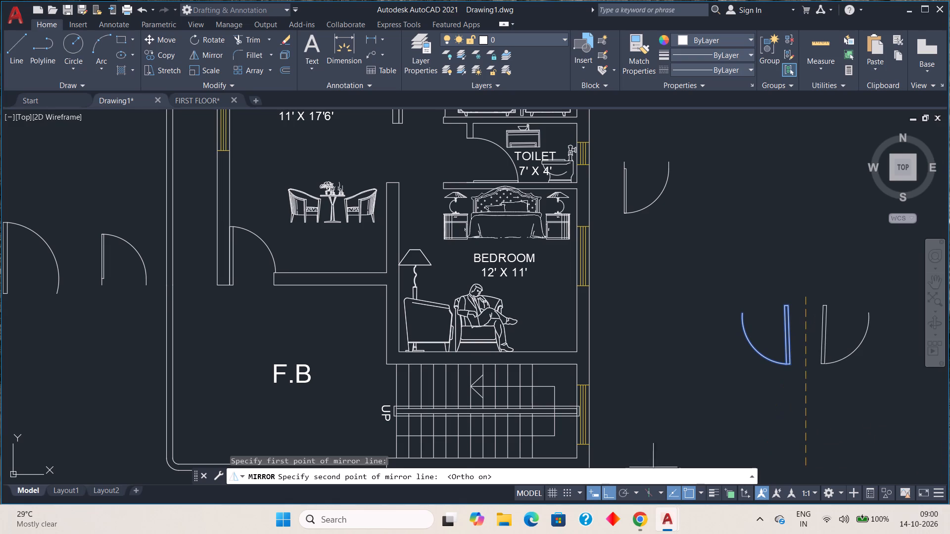
pyautogui.click(744, 417)
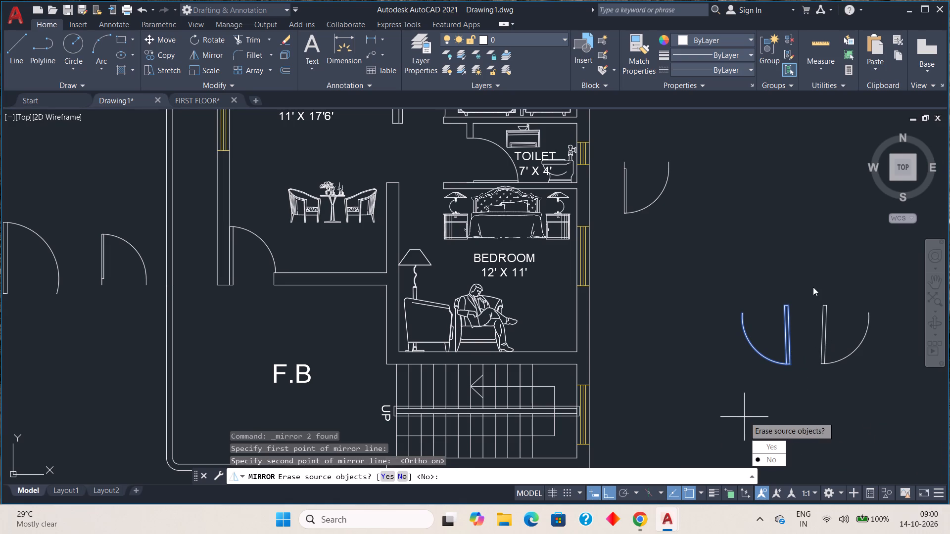
pyautogui.moveTo(779, 462); pyautogui.dragTo(744, 417)
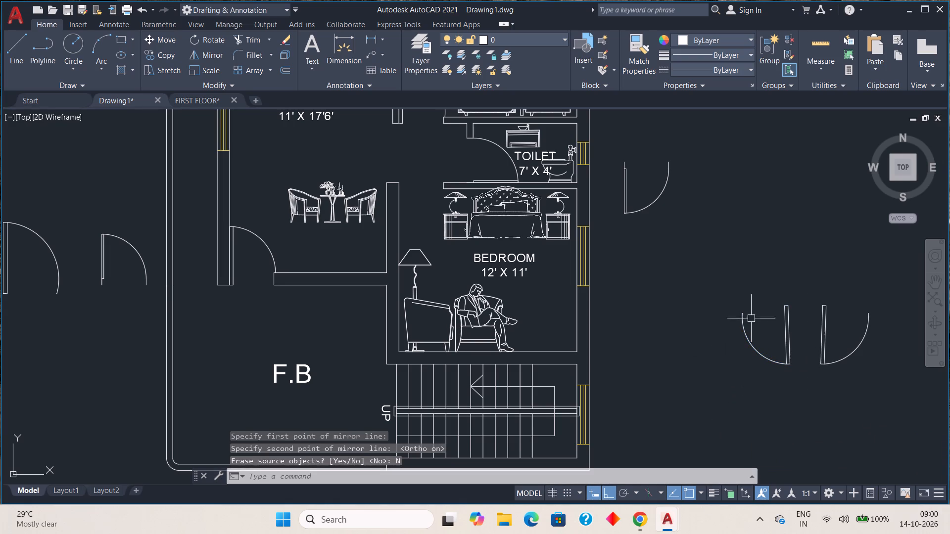
# Erase the source door's swing arc and leaf, leaving only its mirrored copy.
pyautogui.click(713, 306)
pyautogui.click(801, 368)
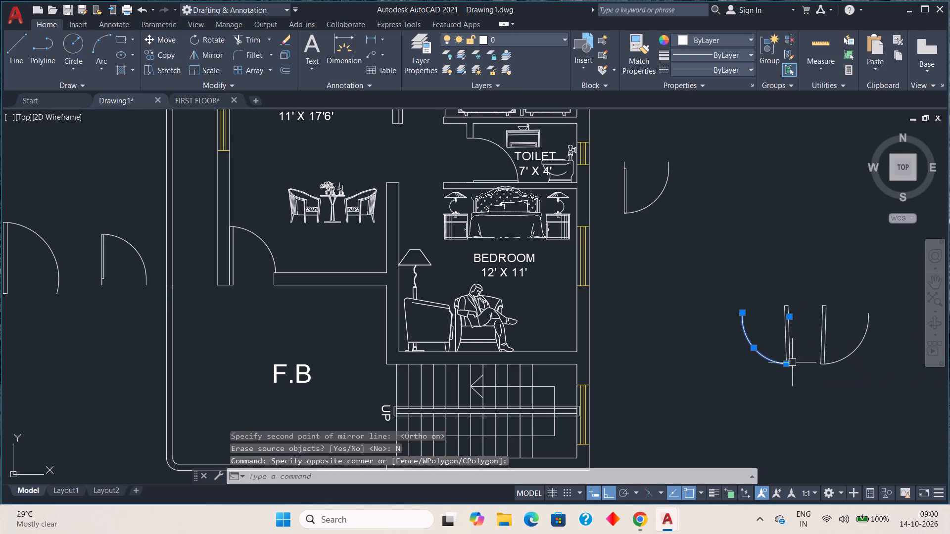
pyautogui.click(786, 303)
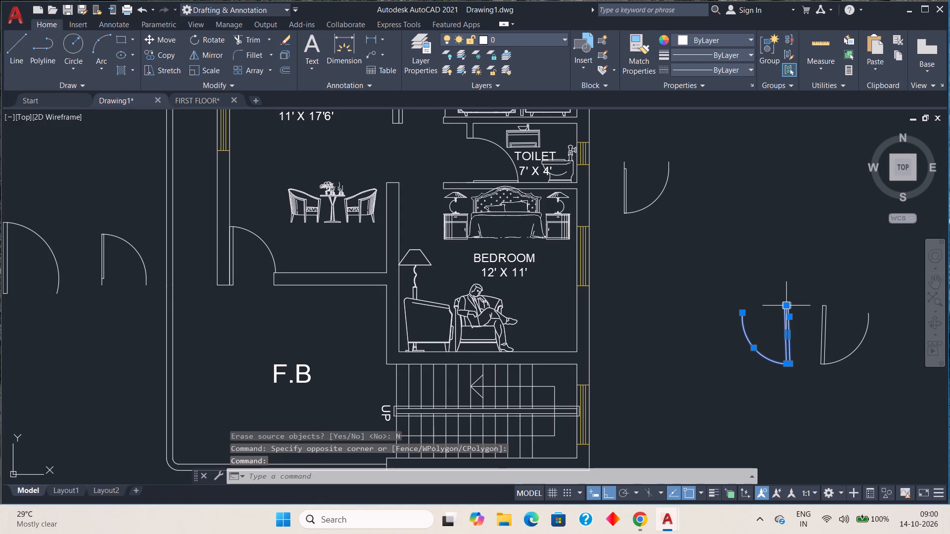
pyautogui.click(286, 39)
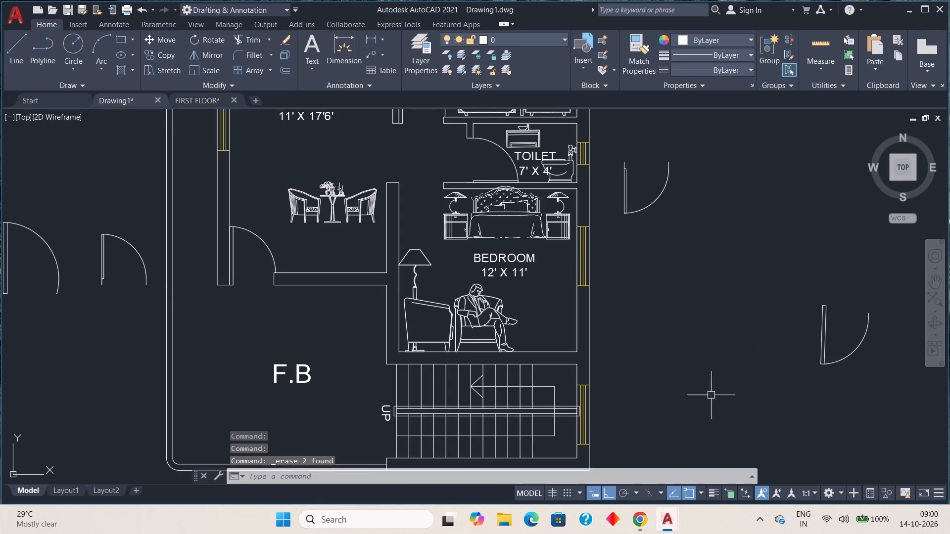
# Move the mirrored door from its leaf's upper outer corner to the bedroom-side wall corner at the 12' X 11' bedroom's opening.
pyautogui.click(798, 293)
pyautogui.click(899, 381)
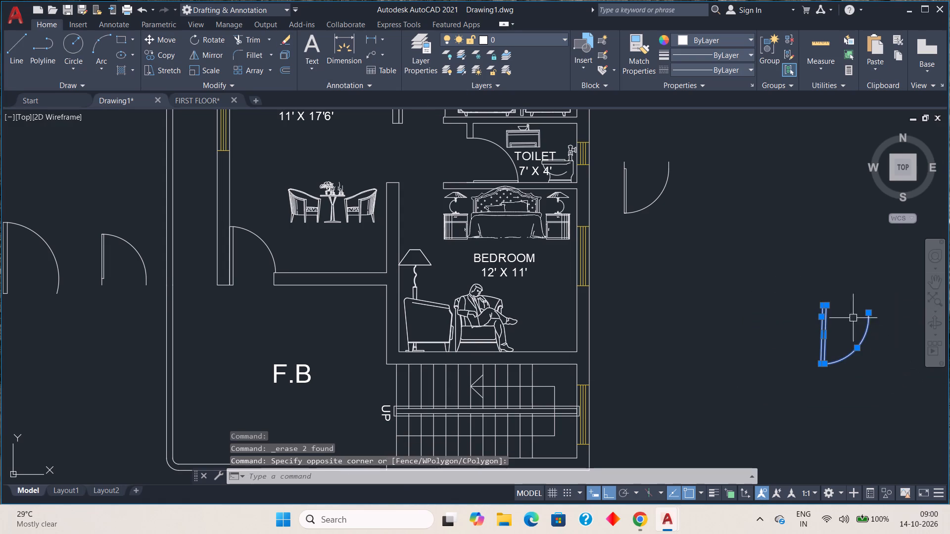
pyautogui.click(169, 43)
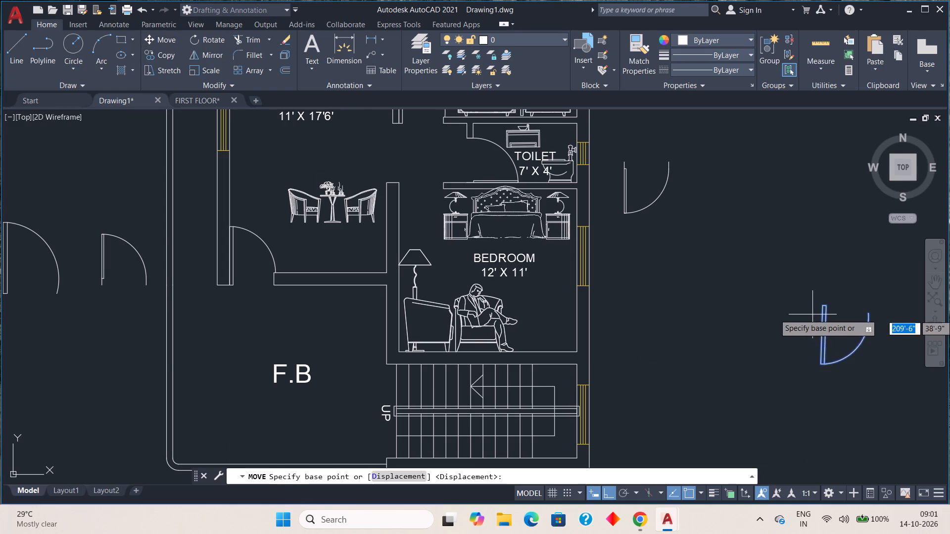
pyautogui.scroll(2, 813, 313)
pyautogui.click(836, 298)
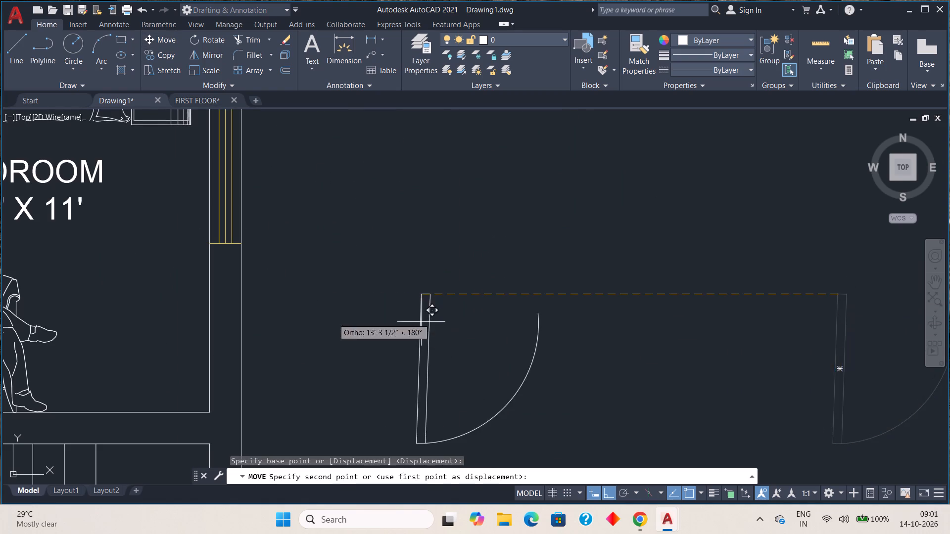
pyautogui.scroll(-1, 252, 286)
pyautogui.moveTo(239, 282); pyautogui.dragTo(672, 274, button='middle')
pyautogui.moveTo(444, 237); pyautogui.dragTo(448, 273, button='middle')
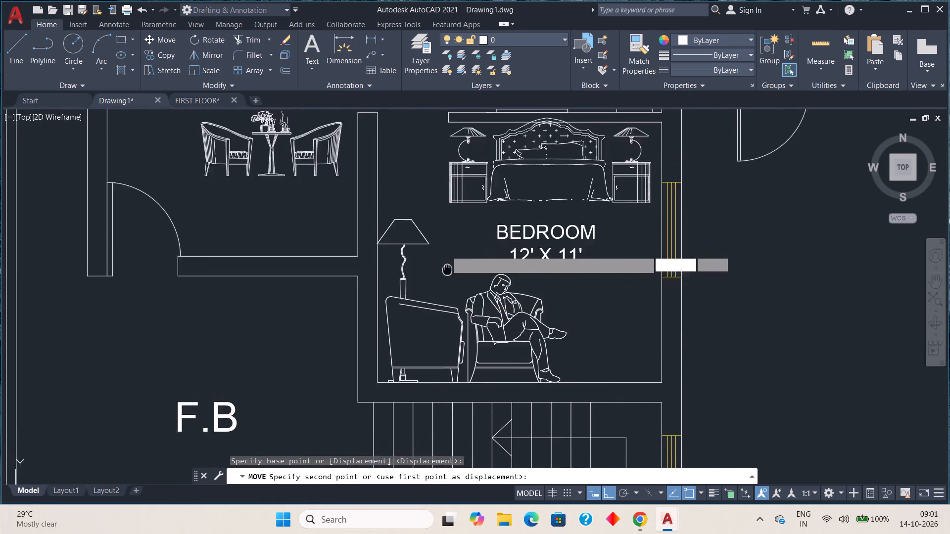
pyautogui.moveTo(448, 273); pyautogui.dragTo(477, 401, button='middle')
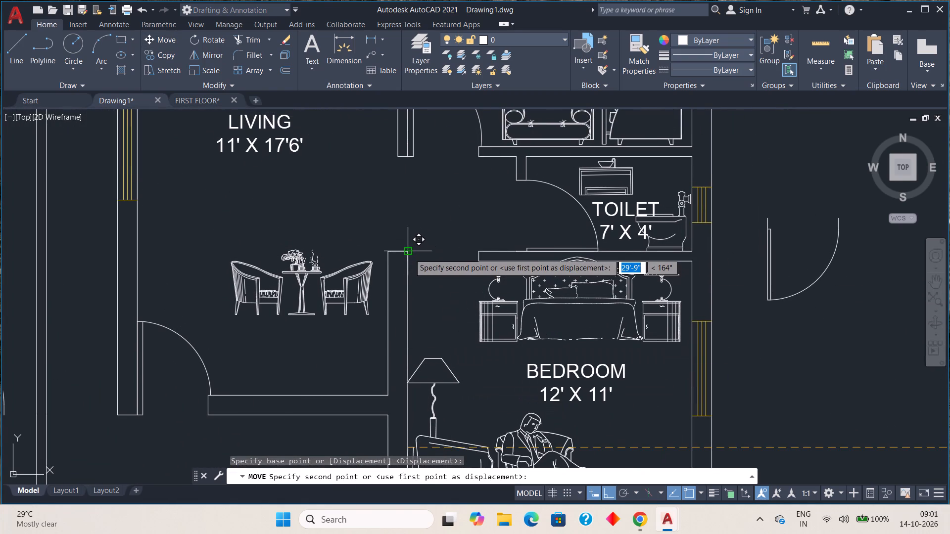
pyautogui.click(409, 254)
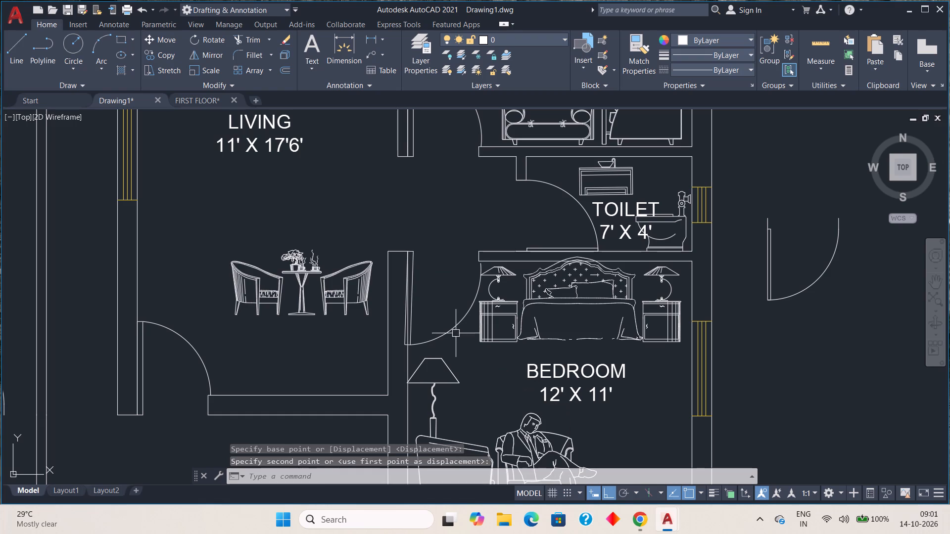
# Select the swing arc and leaf of the new door in the 12' X 11' bedroom's opening.
pyautogui.click(456, 326)
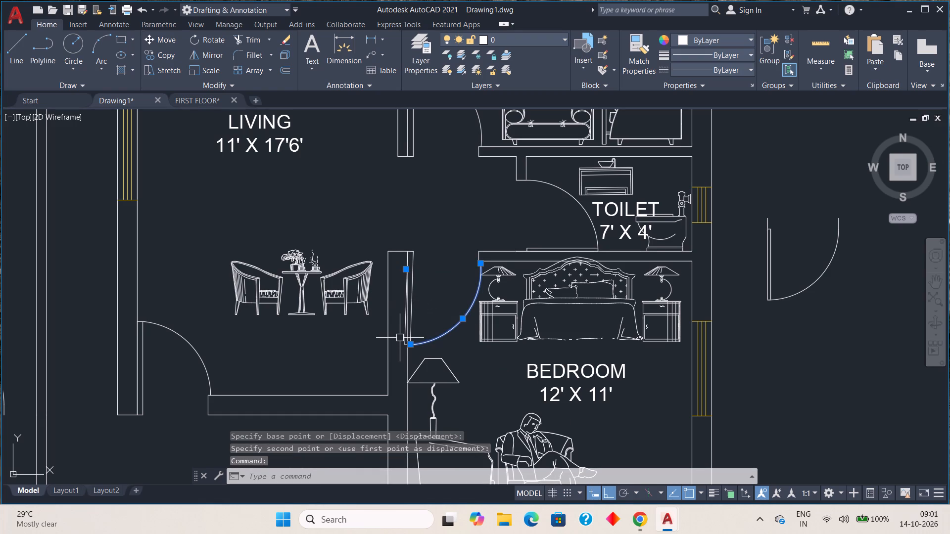
pyautogui.click(403, 334)
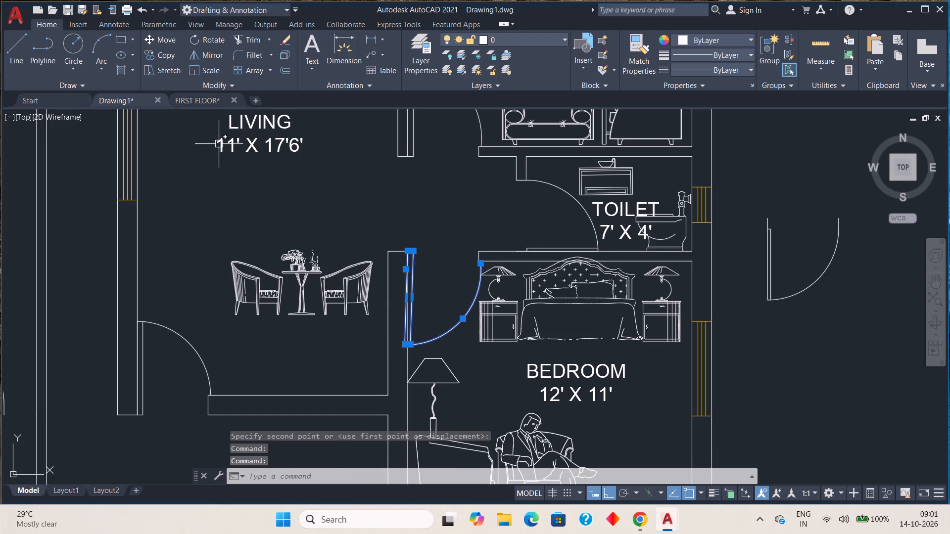
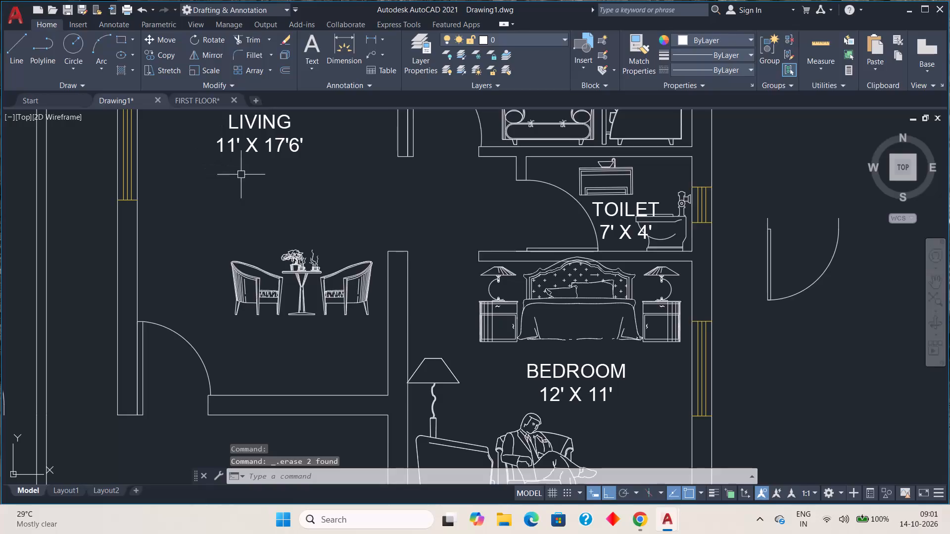
# Copy the 12' x 10' bedroom's door, leaf and swing arc, into the empty area beyond the plan's toilet side.
pyautogui.scroll(-1, 323, 180)
pyautogui.scroll(-1, 616, 244)
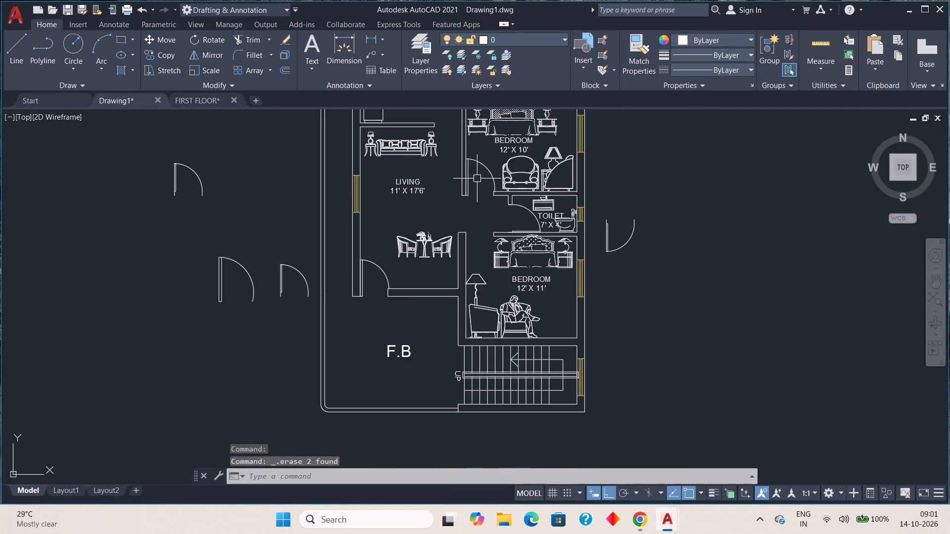
pyautogui.click(482, 165)
pyautogui.scroll(3, 475, 173)
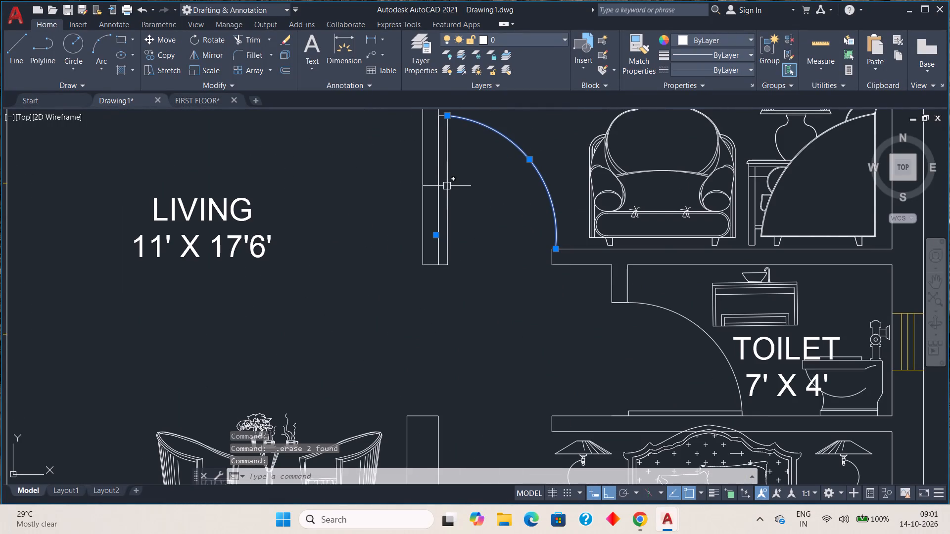
pyautogui.click(447, 186)
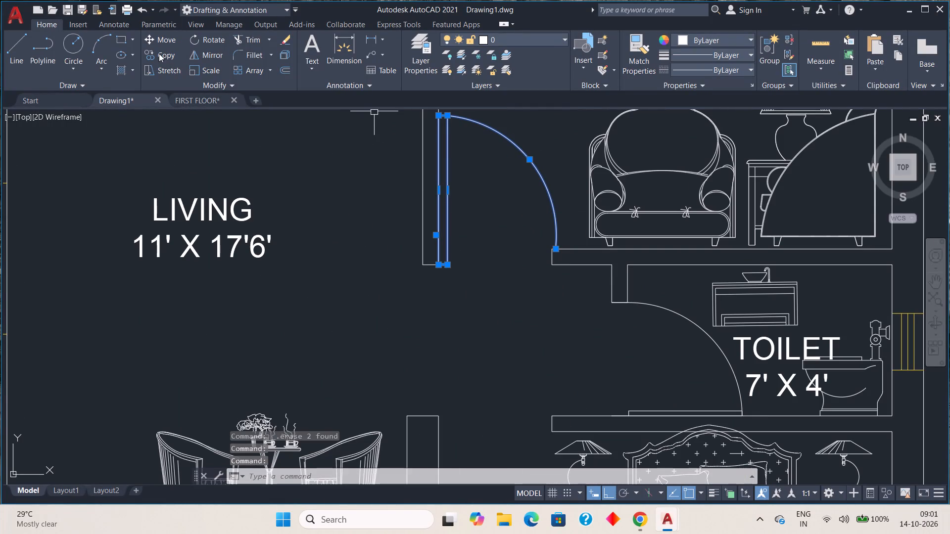
pyautogui.click(159, 53)
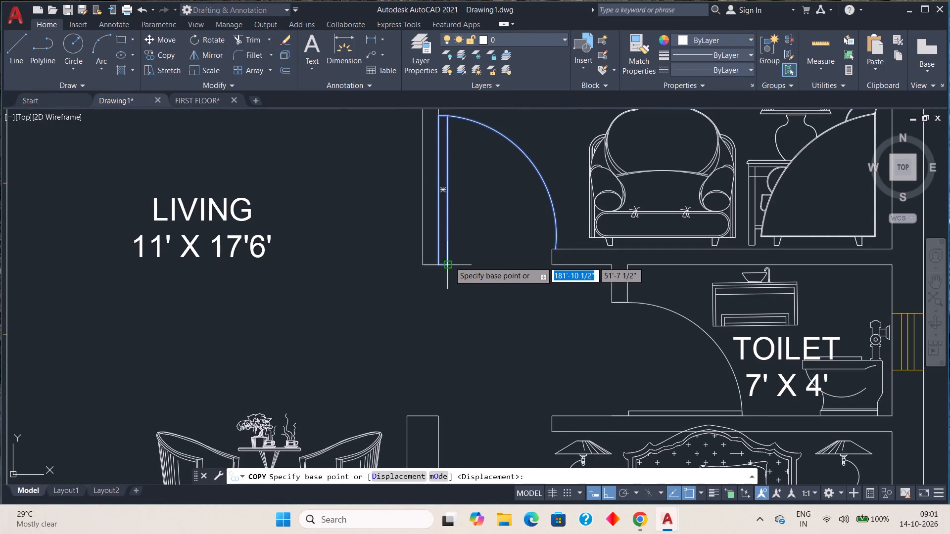
pyautogui.click(449, 262)
pyautogui.scroll(-2, 648, 298)
pyautogui.moveTo(653, 300); pyautogui.dragTo(147, 258, button='middle')
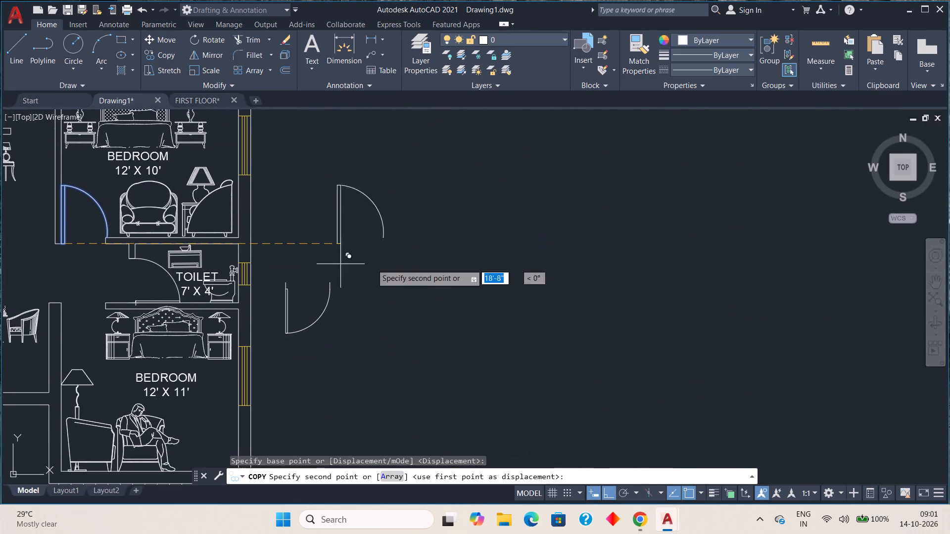
pyautogui.click(613, 280)
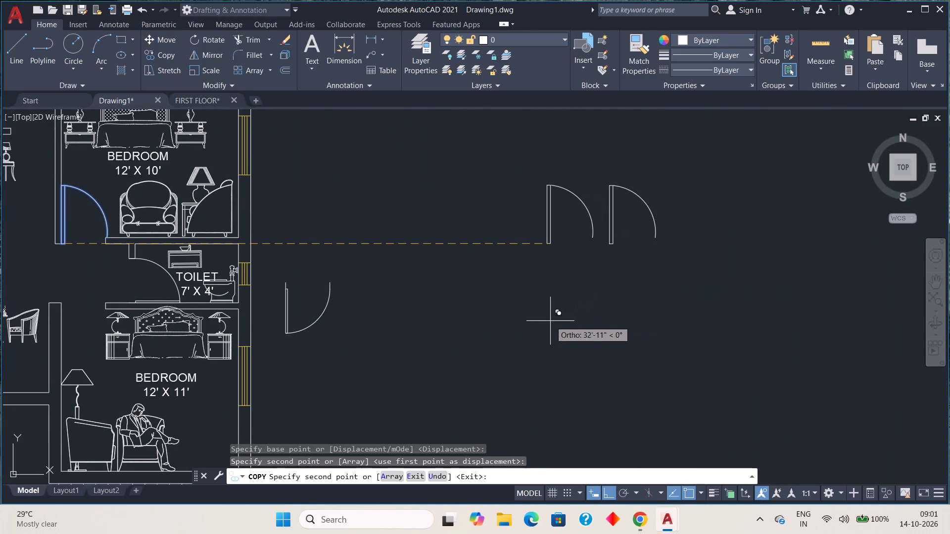
pyautogui.press('Escape')
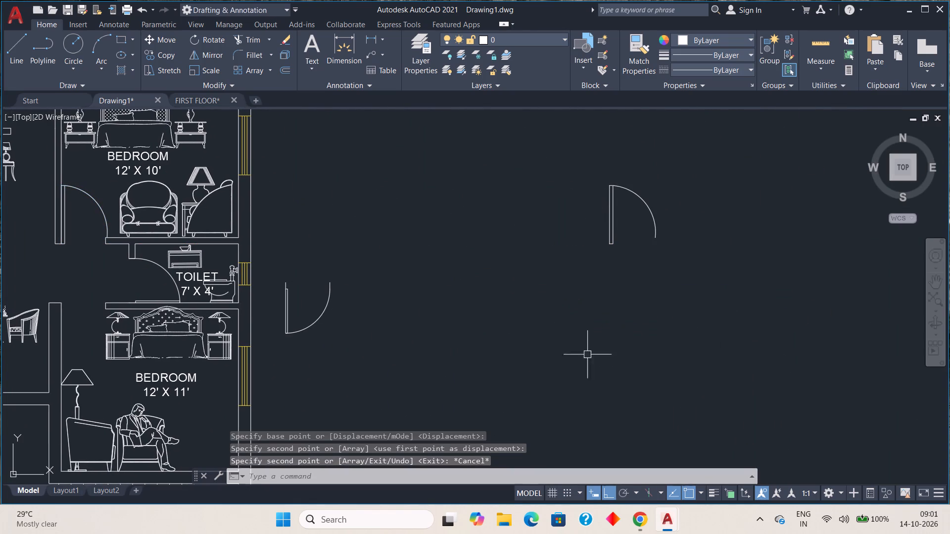
# Rotate the copied door 180° about the bottom end of its leaf.
pyautogui.moveTo(586, 156); pyautogui.dragTo(590, 168)
pyautogui.click(696, 274)
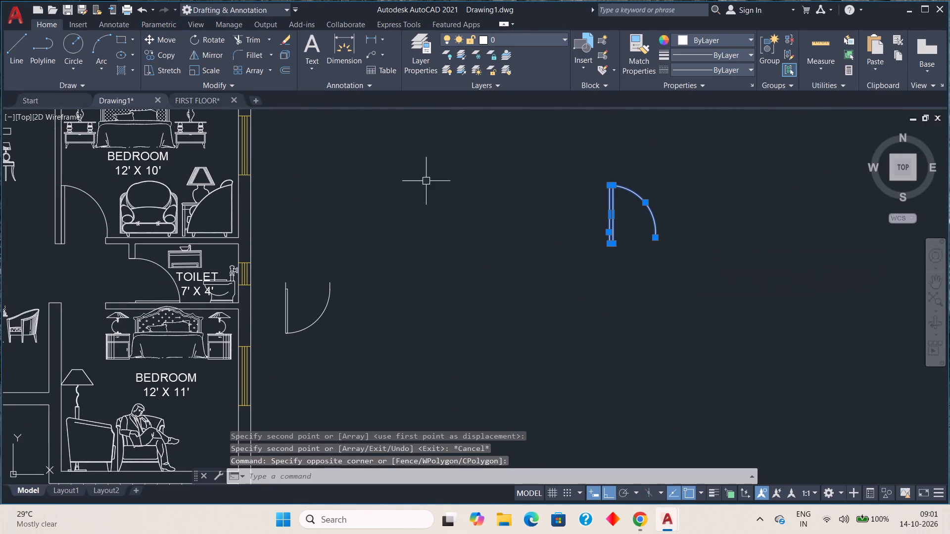
pyautogui.click(217, 41)
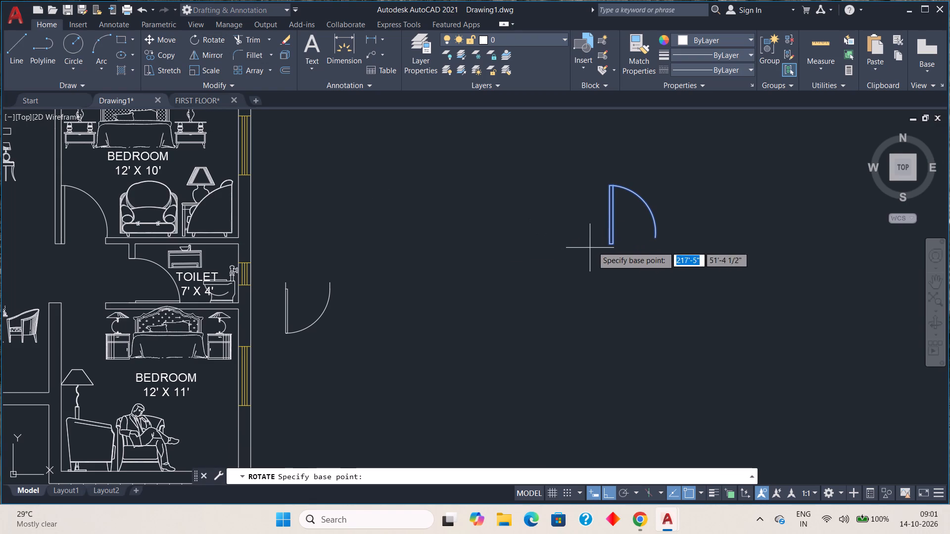
pyautogui.click(605, 245)
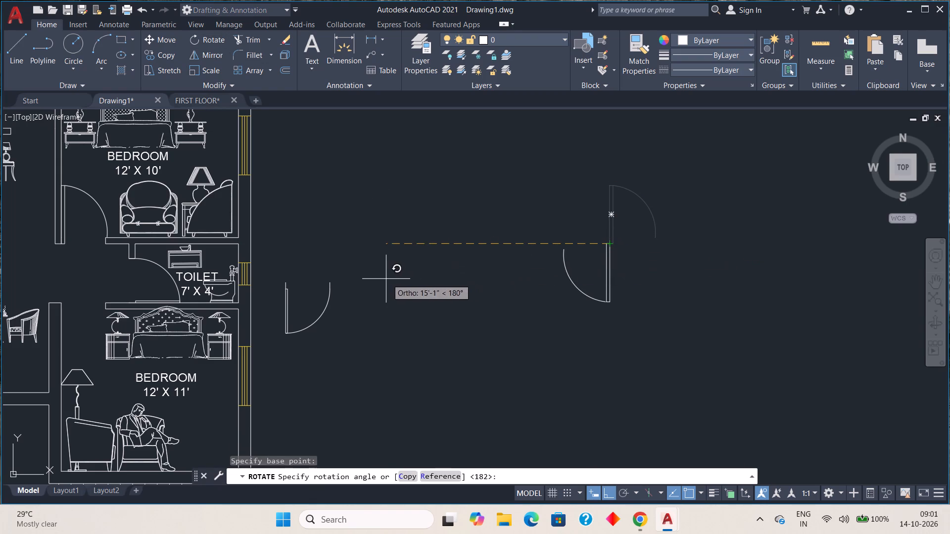
pyautogui.click(384, 279)
# Mirror the rotated door across a vertical line beside its leaf, keeping the source door.
pyautogui.moveTo(520, 215); pyautogui.dragTo(522, 221)
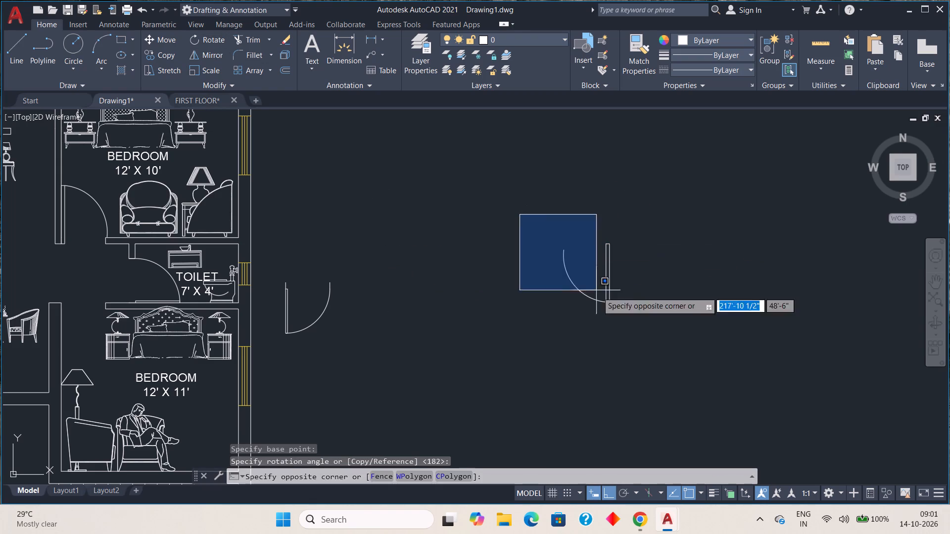
pyautogui.click(640, 322)
pyautogui.click(201, 57)
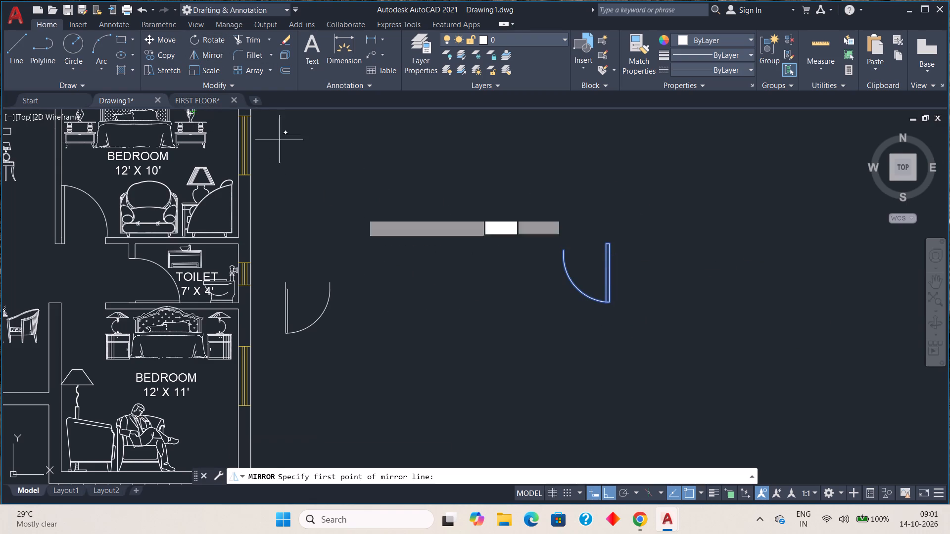
pyautogui.click(640, 227)
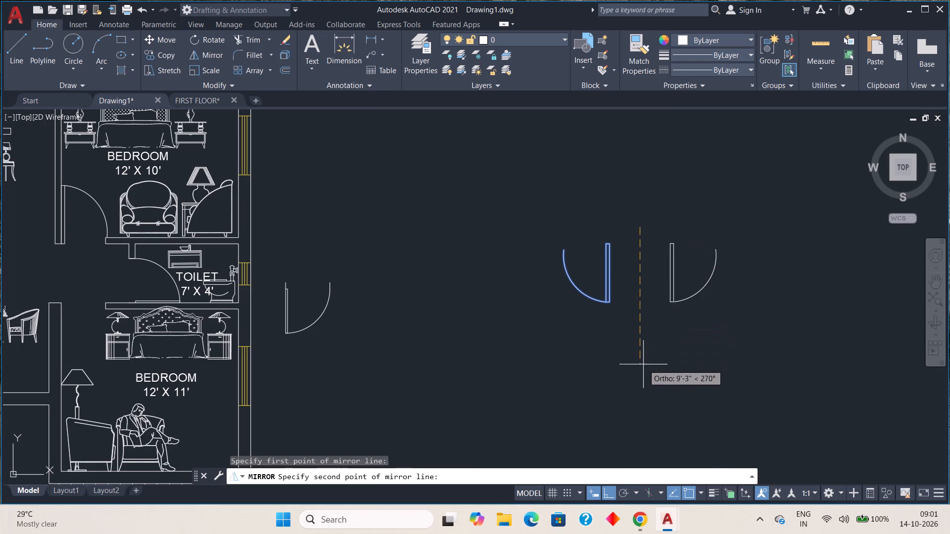
pyautogui.click(639, 370)
pyautogui.moveTo(655, 414); pyautogui.dragTo(639, 370)
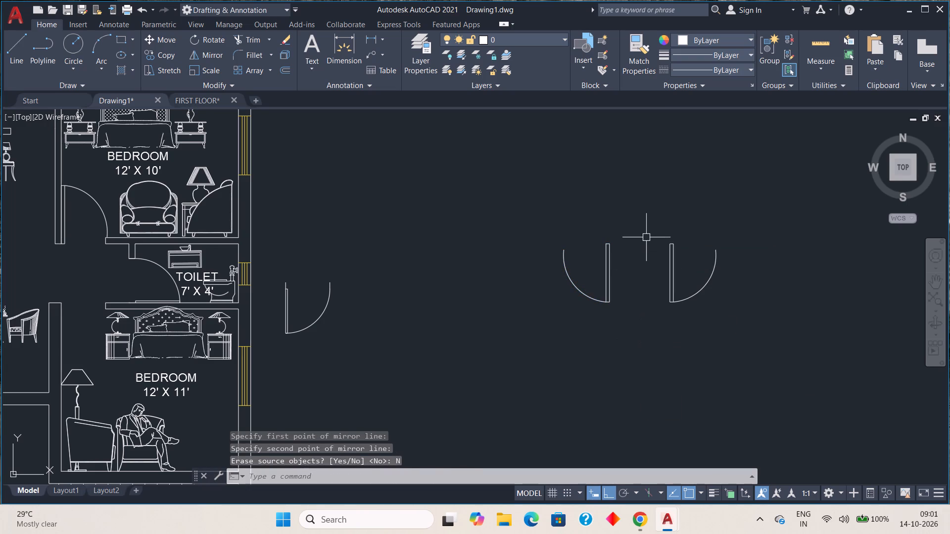
# Move the mirrored door by its leaf's upper-left corner onto the wall corner at the 12' x 11' bedroom's entrance.
pyautogui.click(647, 237)
pyautogui.click(734, 309)
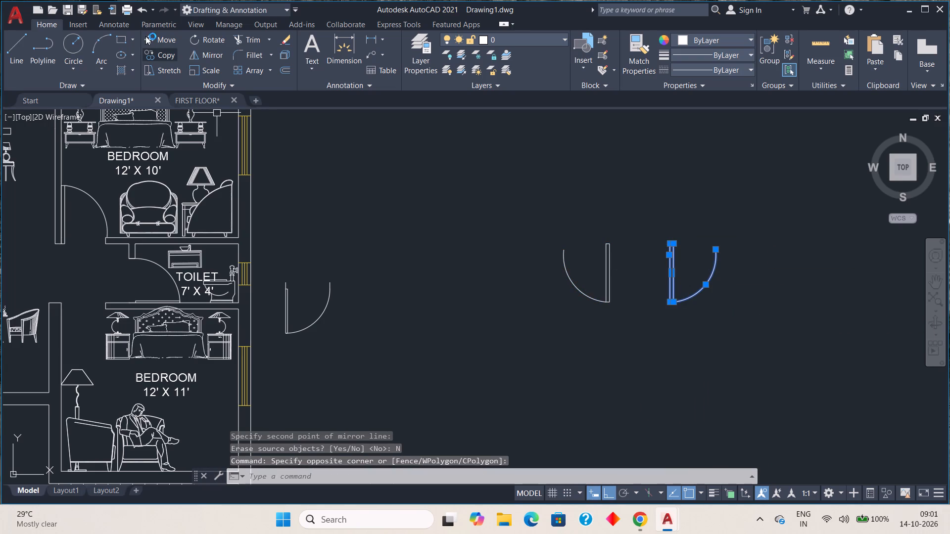
pyautogui.click(154, 40)
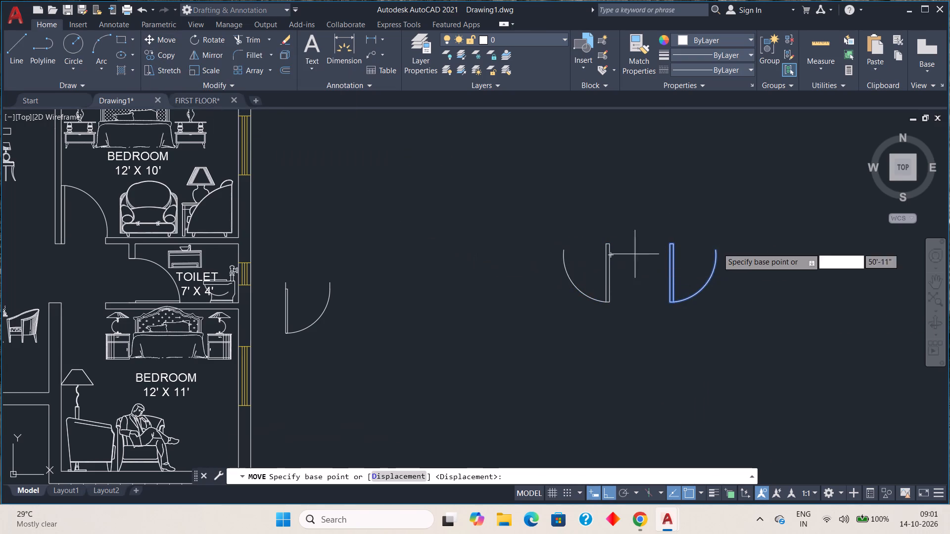
pyautogui.scroll(4, 689, 245)
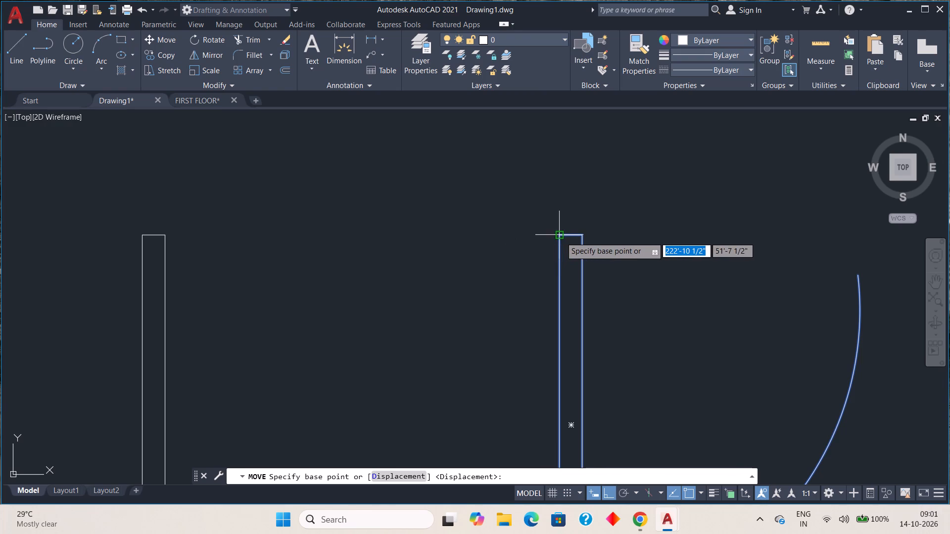
pyautogui.click(561, 237)
pyautogui.scroll(-2, 408, 233)
pyautogui.scroll(-3, 345, 236)
pyautogui.moveTo(233, 253); pyautogui.dragTo(688, 245, button='middle')
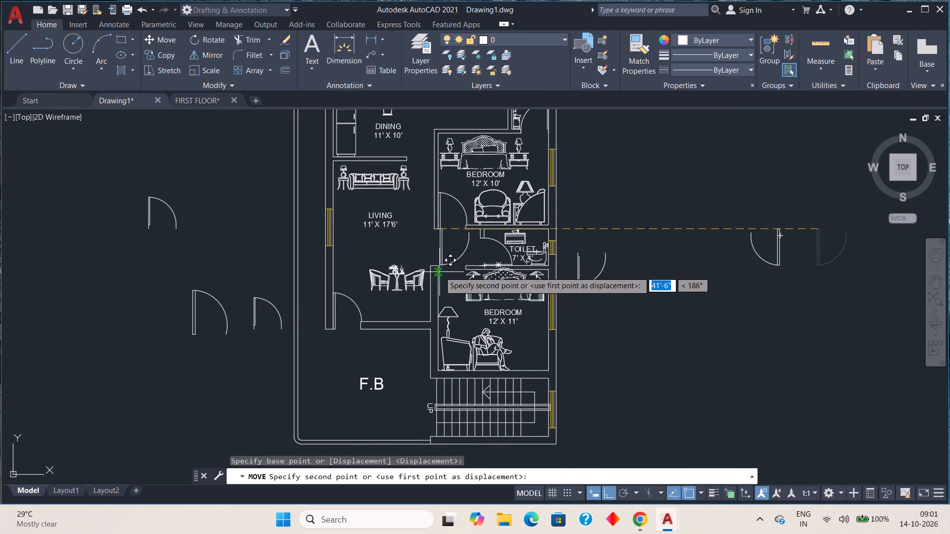
pyautogui.scroll(4, 439, 271)
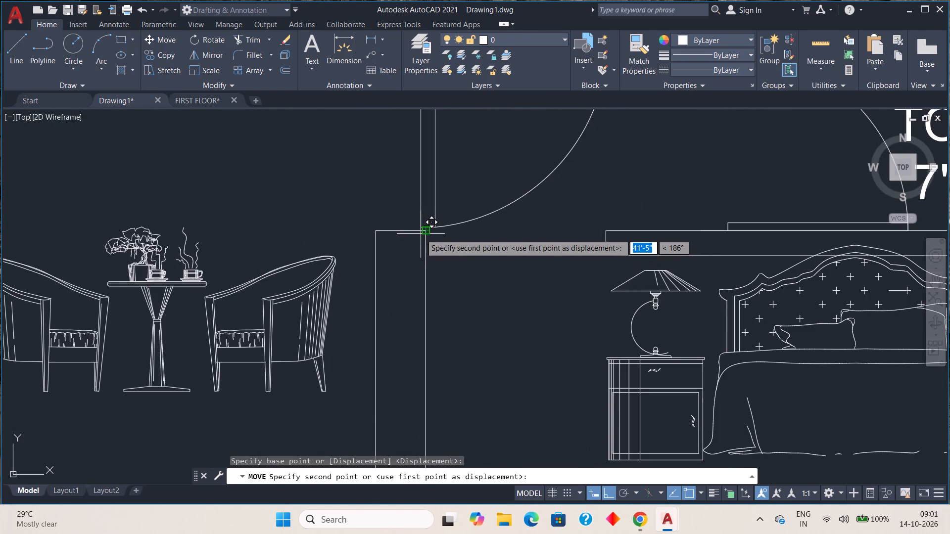
pyautogui.click(426, 234)
# Move the existing door block from the dining room's outer opening to the empty space outside the plan.
pyautogui.scroll(-1, 518, 316)
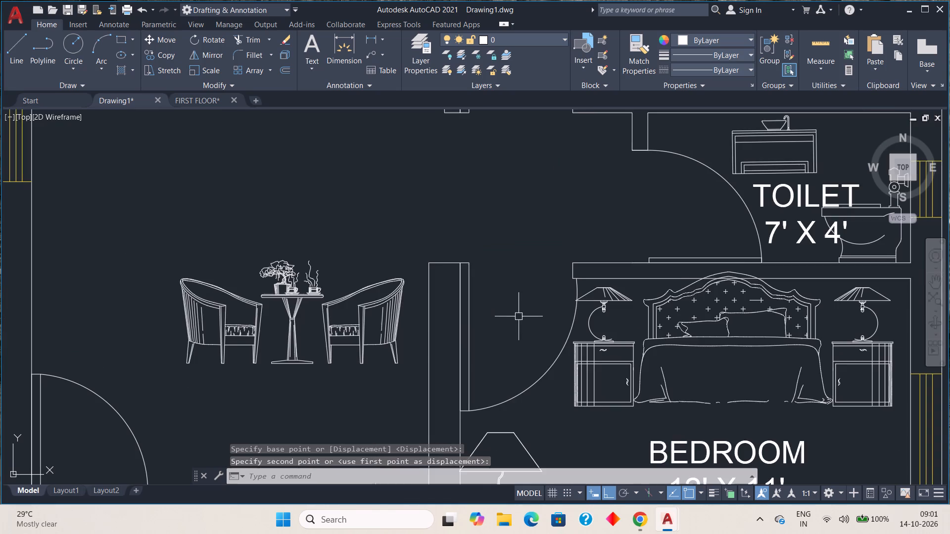
pyautogui.scroll(-2, 572, 295)
pyautogui.scroll(-1, 551, 261)
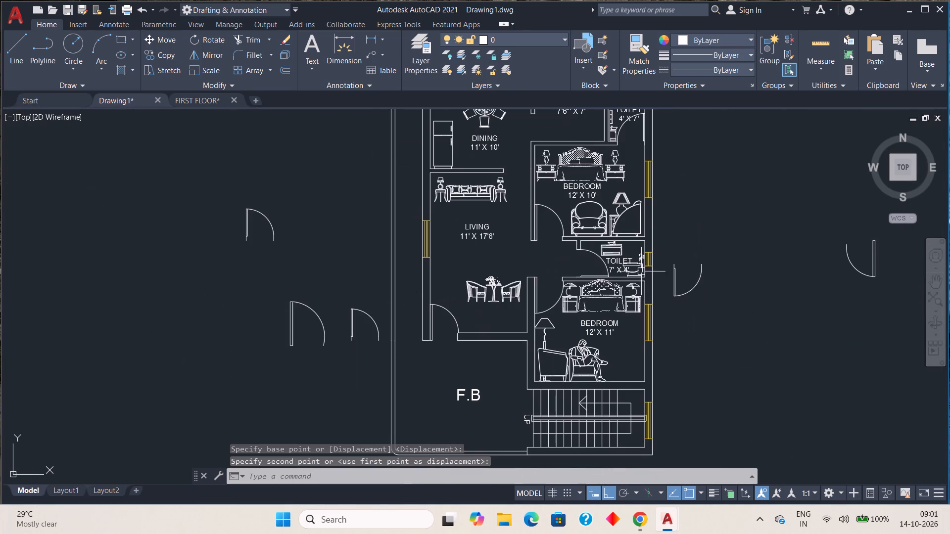
pyautogui.moveTo(547, 235); pyautogui.dragTo(584, 314, button='middle')
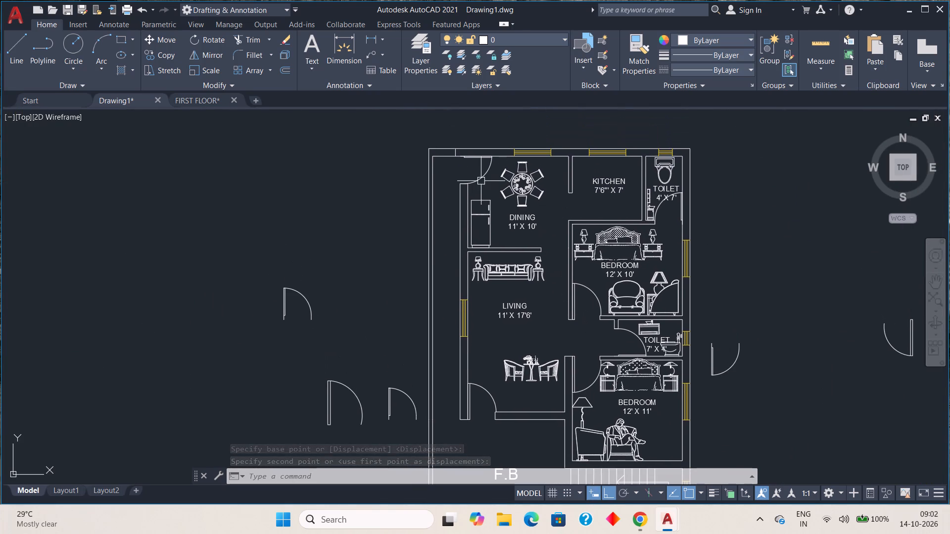
pyautogui.scroll(2, 480, 180)
pyautogui.moveTo(485, 179); pyautogui.dragTo(498, 262, button='middle')
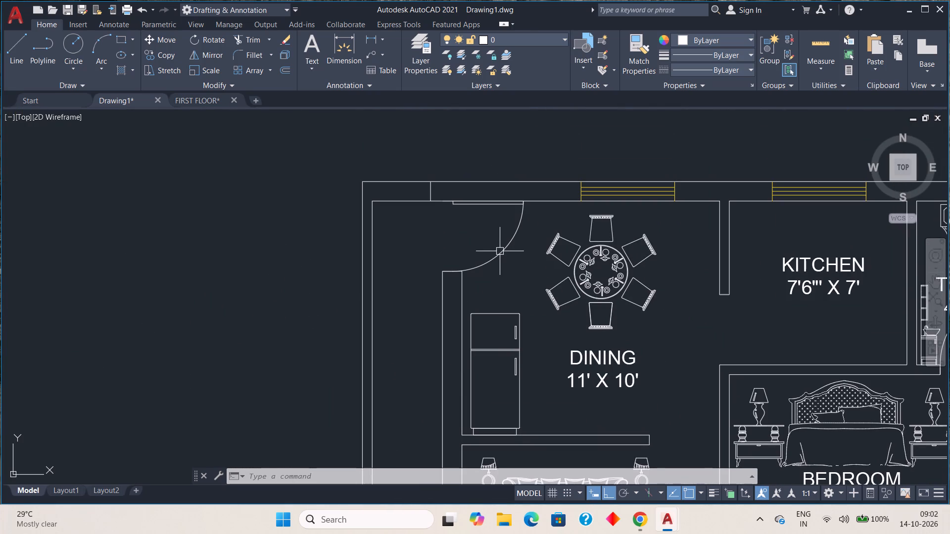
pyautogui.click(501, 254)
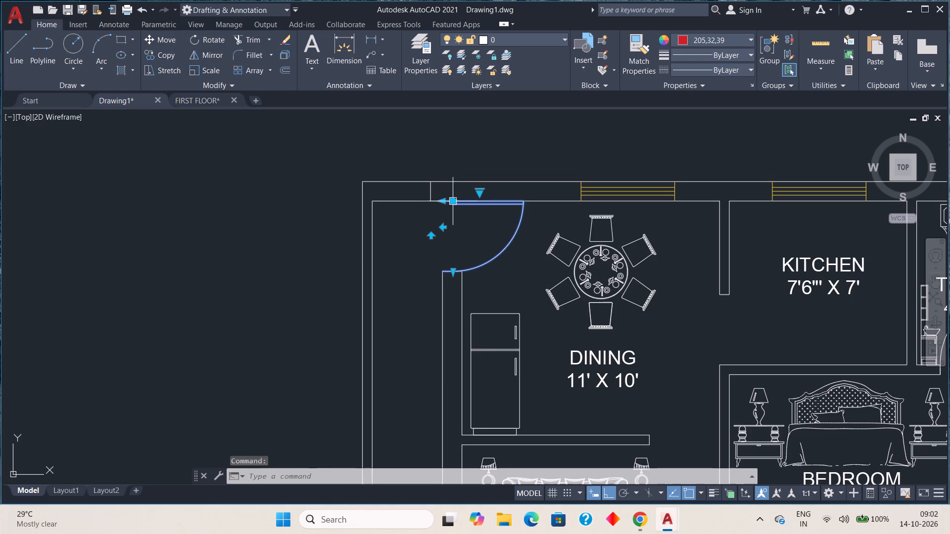
pyautogui.click(455, 200)
pyautogui.click(218, 234)
# Copy the 12' x 11' bedroom's door, with Ortho off, to the empty area above the dining room.
pyautogui.scroll(-2, 502, 270)
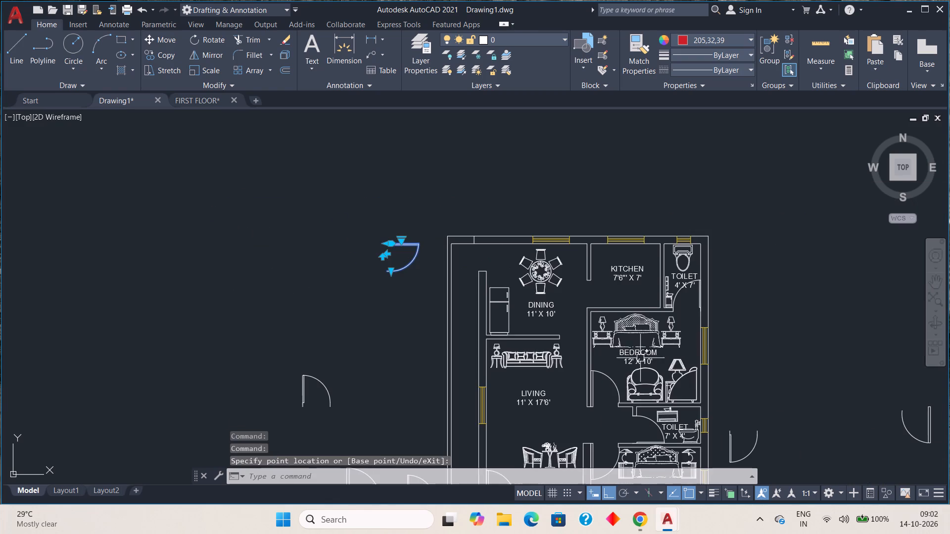
pyautogui.moveTo(622, 345); pyautogui.dragTo(517, 222, button='middle')
pyautogui.scroll(3, 502, 351)
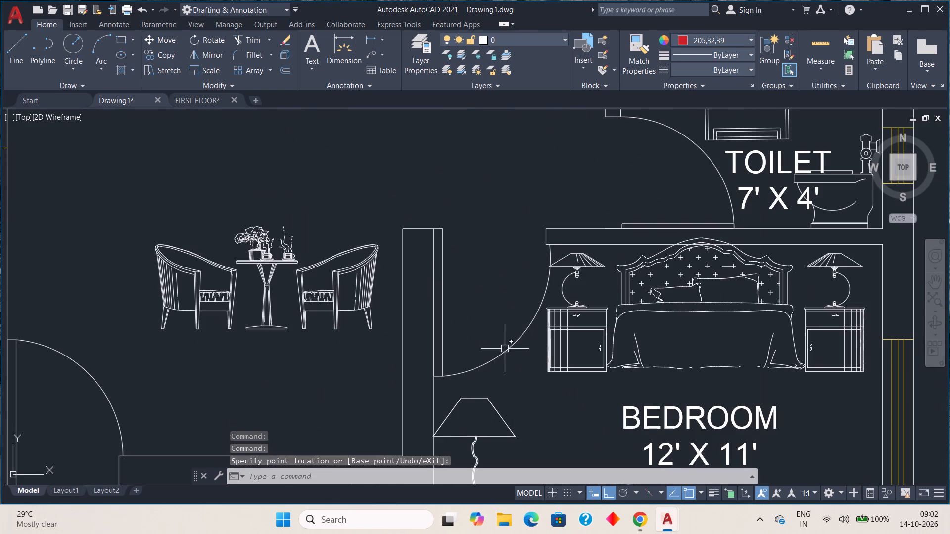
pyautogui.click(505, 349)
pyautogui.click(443, 329)
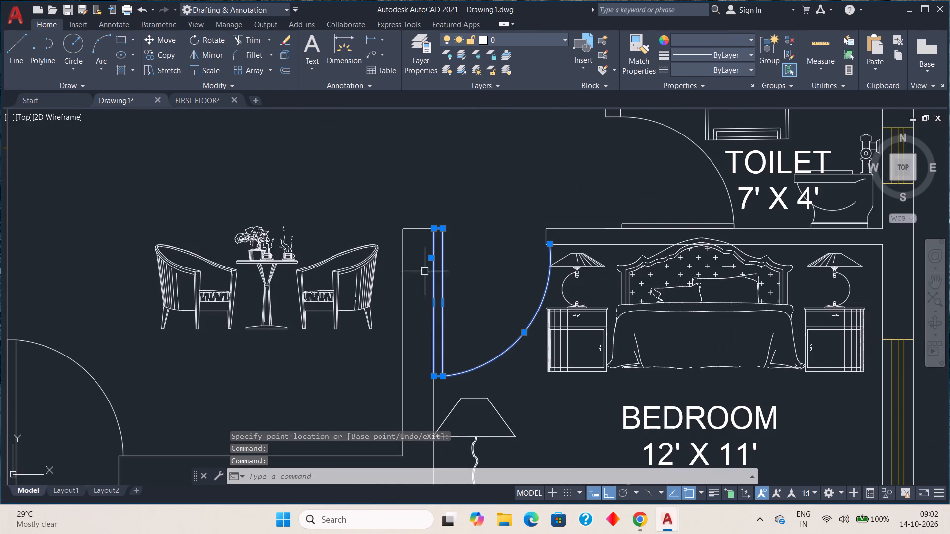
pyautogui.click(156, 59)
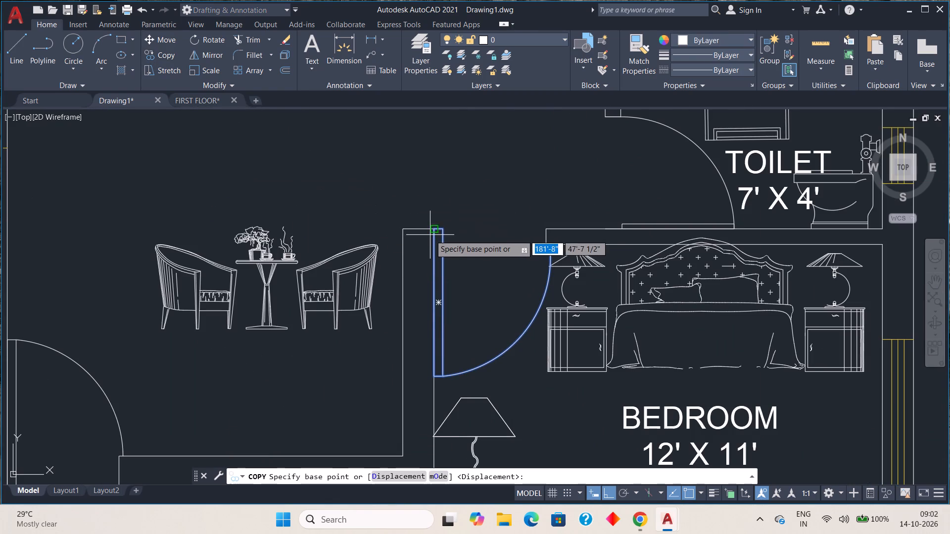
pyautogui.click(430, 229)
pyautogui.scroll(-2, 360, 203)
pyautogui.moveTo(326, 184); pyautogui.dragTo(411, 383, button='middle')
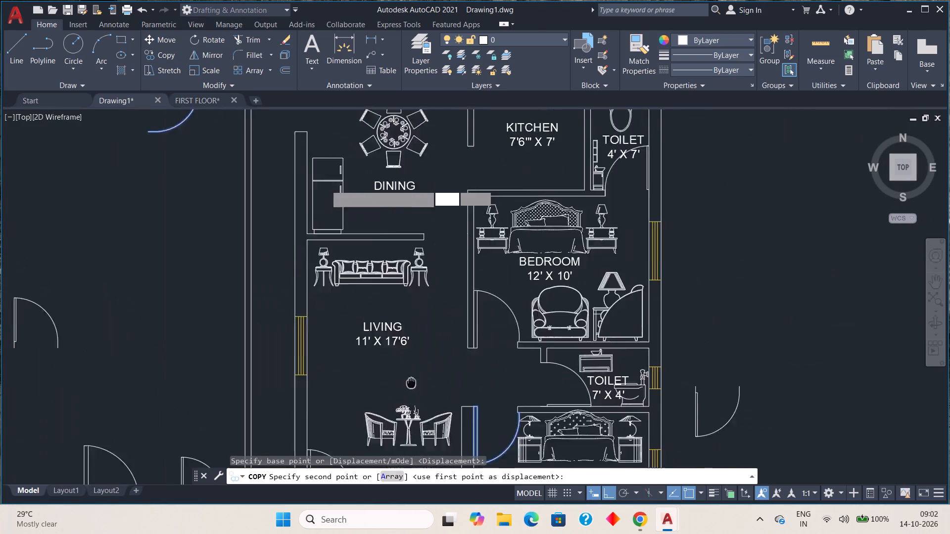
pyautogui.moveTo(411, 383); pyautogui.dragTo(409, 412, button='middle')
pyautogui.moveTo(314, 170); pyautogui.dragTo(332, 228, button='middle')
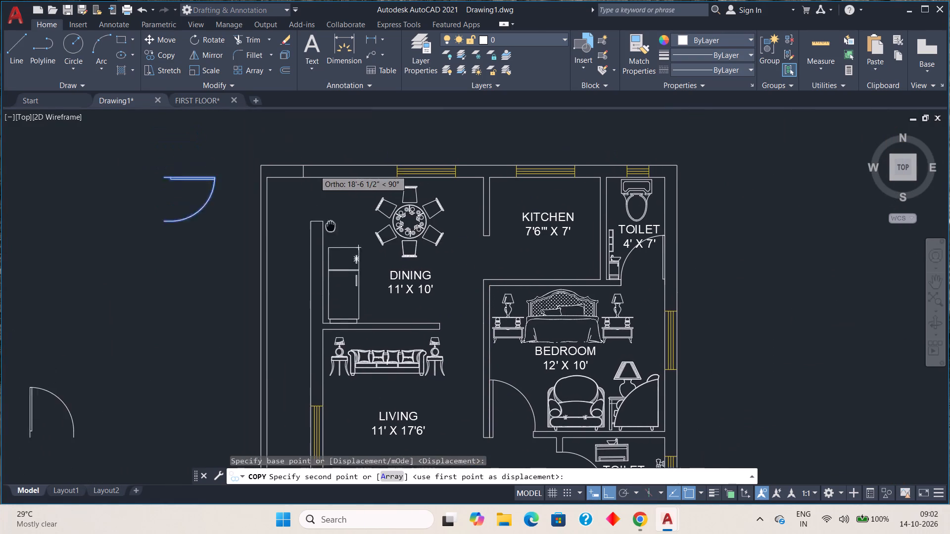
pyautogui.moveTo(332, 228); pyautogui.dragTo(337, 244, button='middle')
pyautogui.click(603, 493)
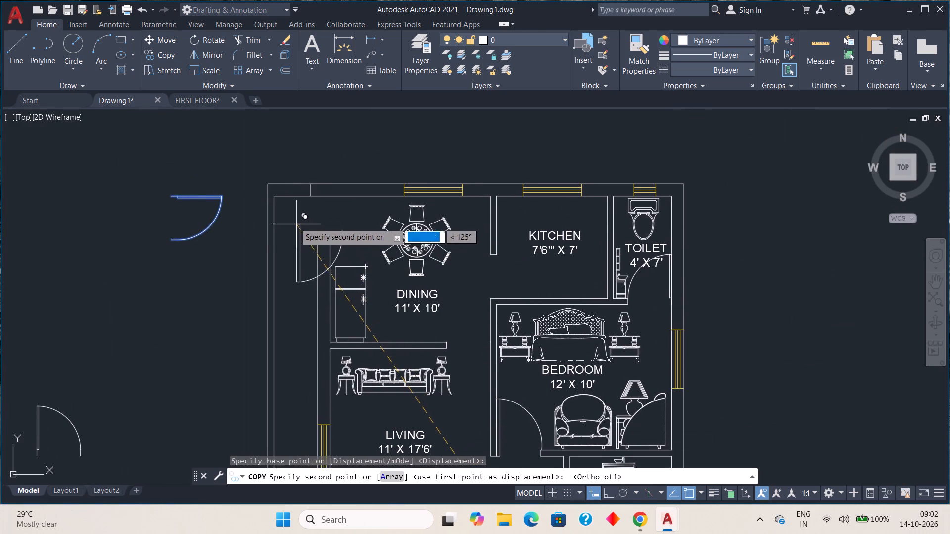
pyautogui.moveTo(295, 186); pyautogui.dragTo(306, 331, button='middle')
pyautogui.click(342, 228)
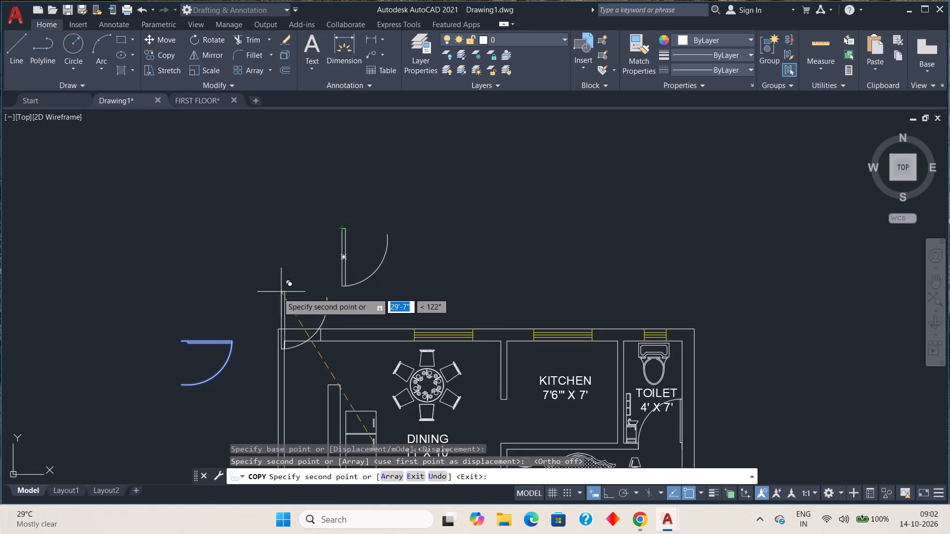
pyautogui.press('Escape')
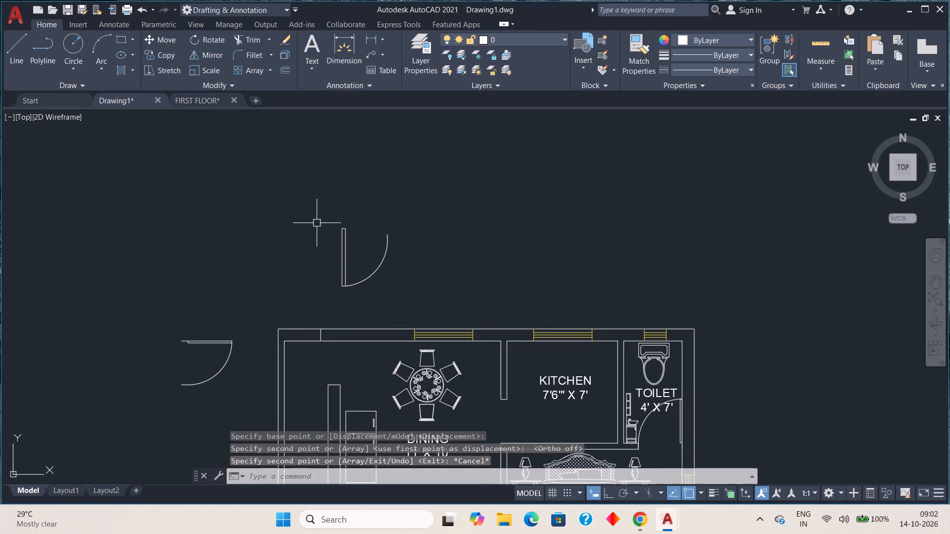
# Rotate the copied door above the dining room about its leaf's upper-left corner so the leaf lies roughly horizontal with the arc below.
pyautogui.moveTo(312, 212); pyautogui.dragTo(320, 224)
pyautogui.click(422, 293)
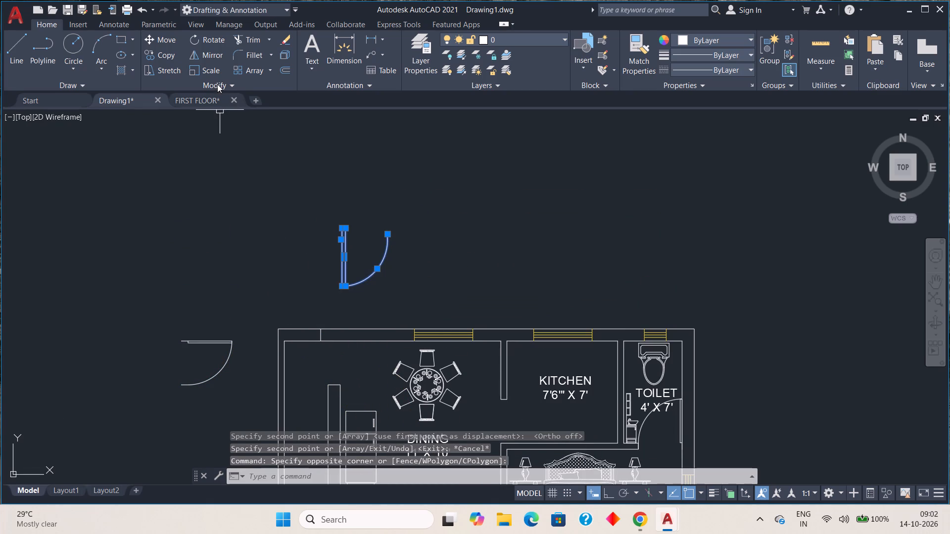
pyautogui.click(197, 38)
pyautogui.scroll(2, 341, 235)
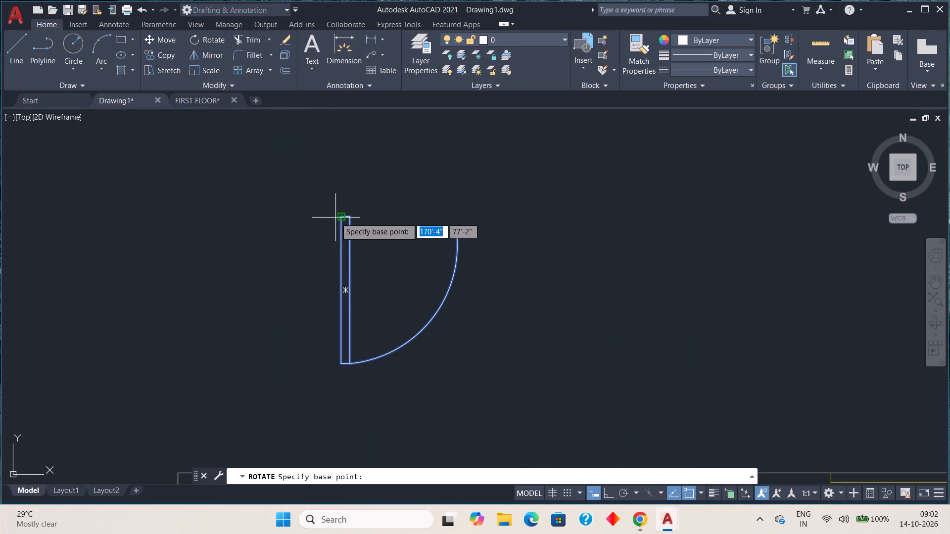
pyautogui.click(335, 217)
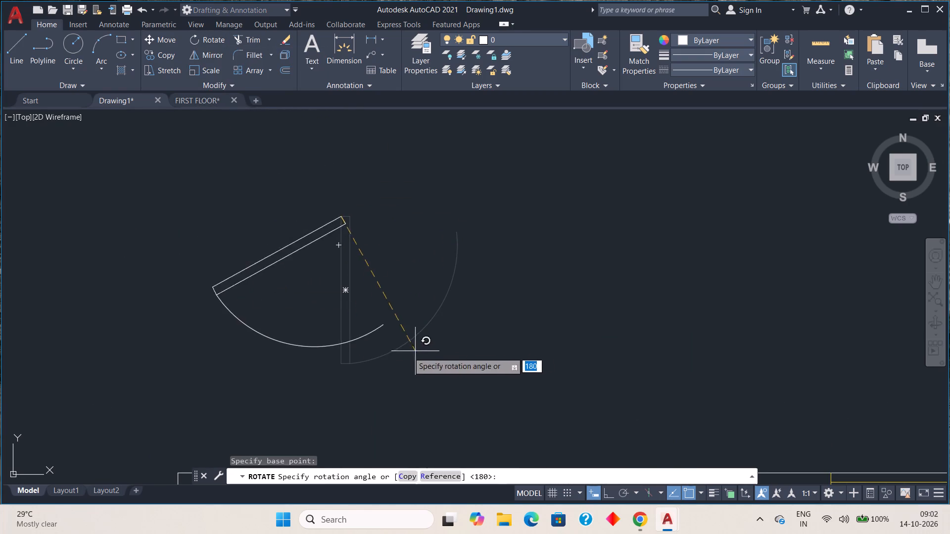
pyautogui.click(344, 395)
# Mirror the rotated door across a vertical line through its leaf, with Ortho on, keeping the source door.
pyautogui.moveTo(122, 160); pyautogui.dragTo(136, 183)
pyautogui.moveTo(439, 357); pyautogui.dragTo(444, 362)
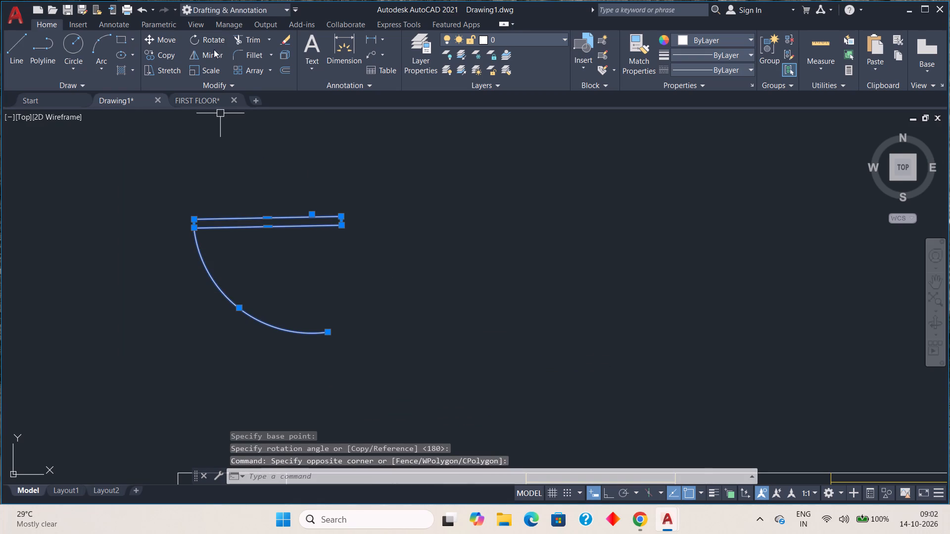
pyautogui.click(202, 55)
pyautogui.click(237, 147)
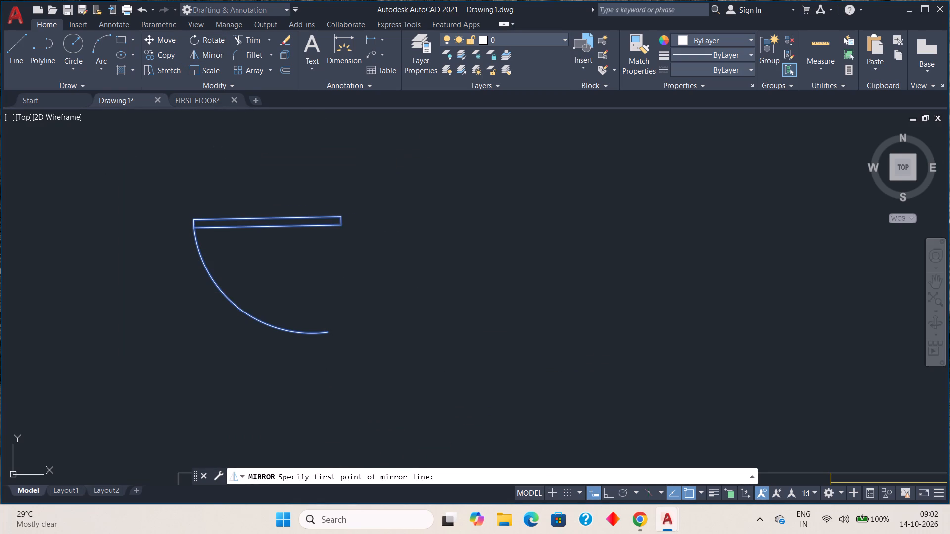
pyautogui.scroll(-2, 443, 184)
pyautogui.moveTo(441, 185); pyautogui.dragTo(426, 248, button='middle')
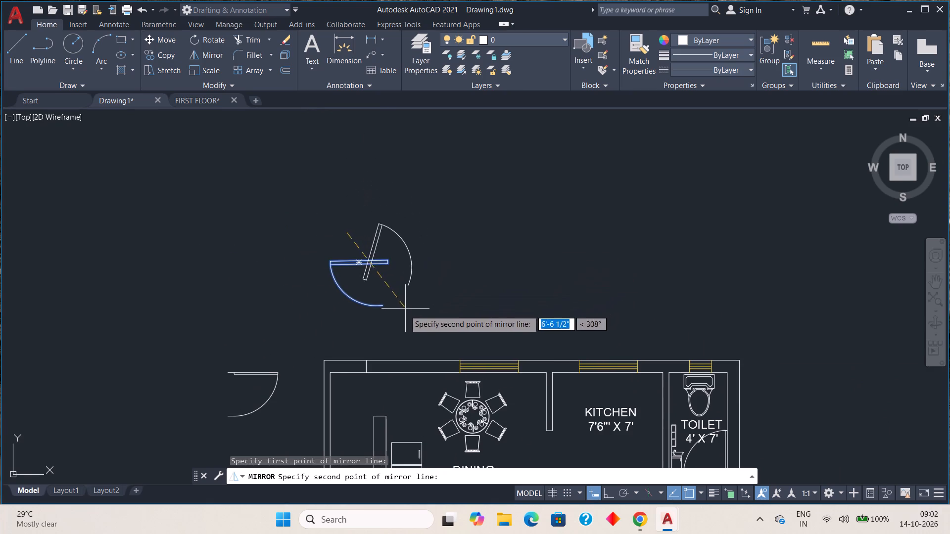
pyautogui.click(608, 492)
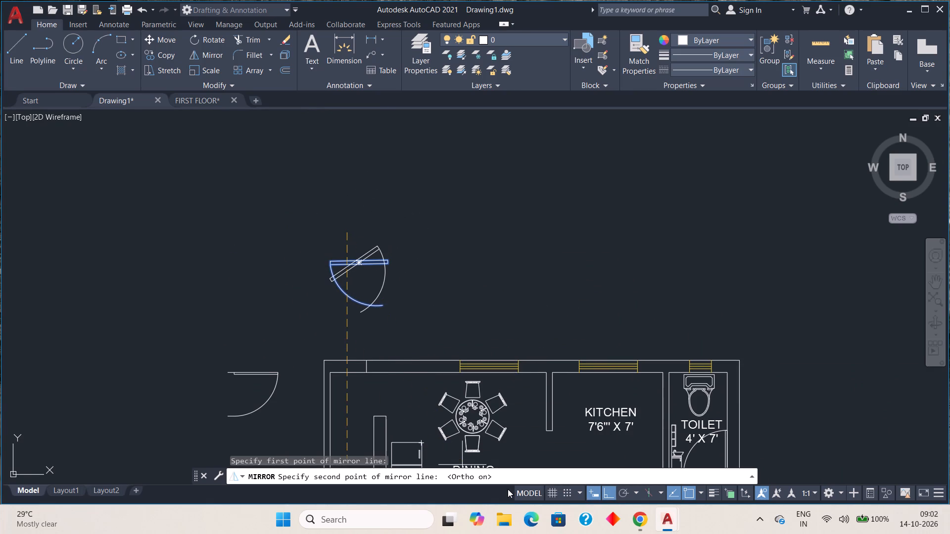
pyautogui.click(396, 383)
pyautogui.moveTo(409, 426); pyautogui.dragTo(396, 383)
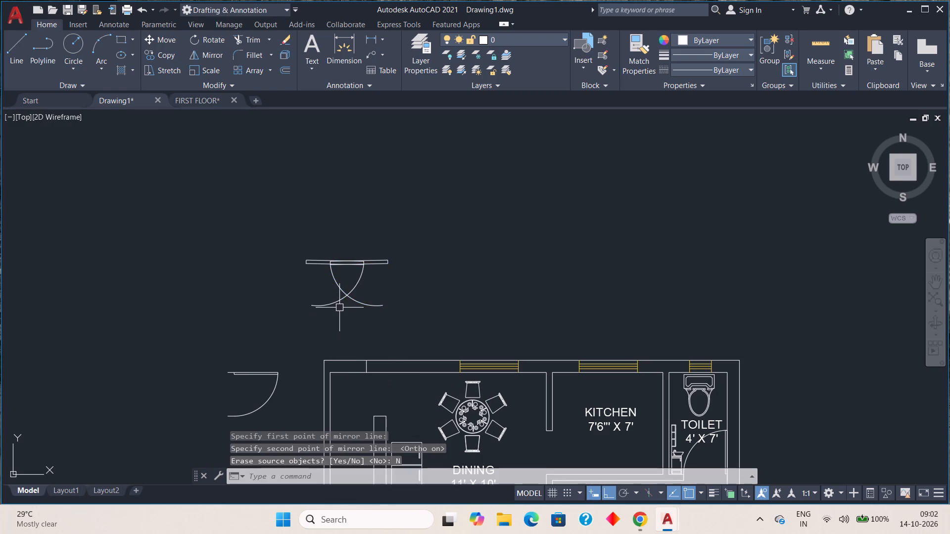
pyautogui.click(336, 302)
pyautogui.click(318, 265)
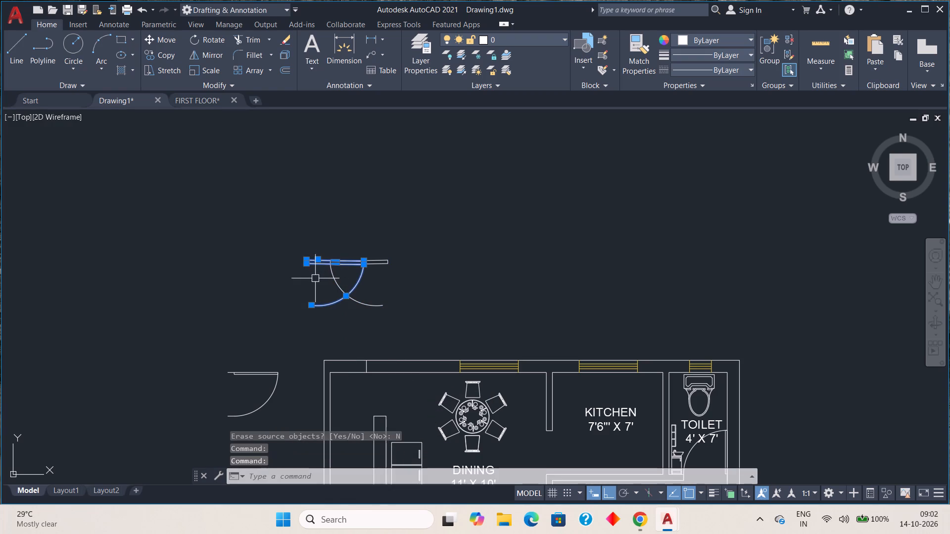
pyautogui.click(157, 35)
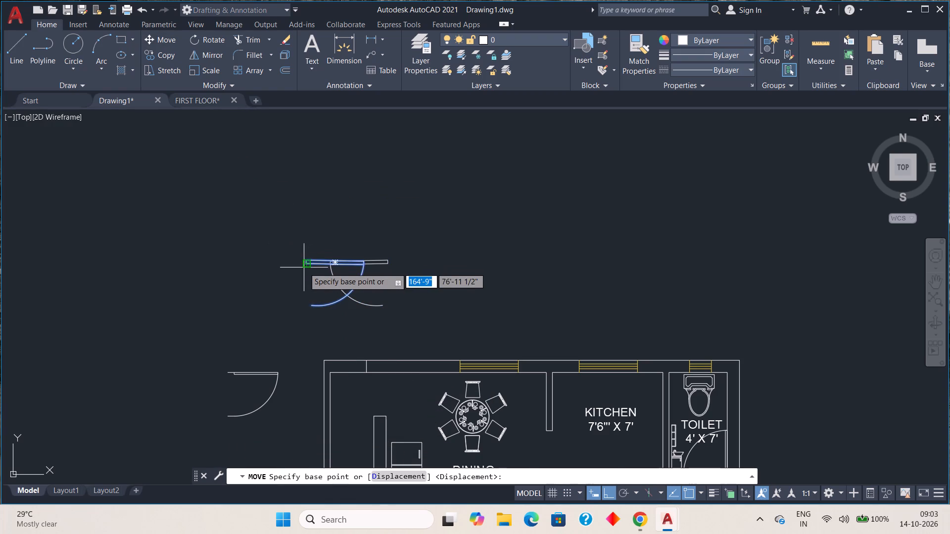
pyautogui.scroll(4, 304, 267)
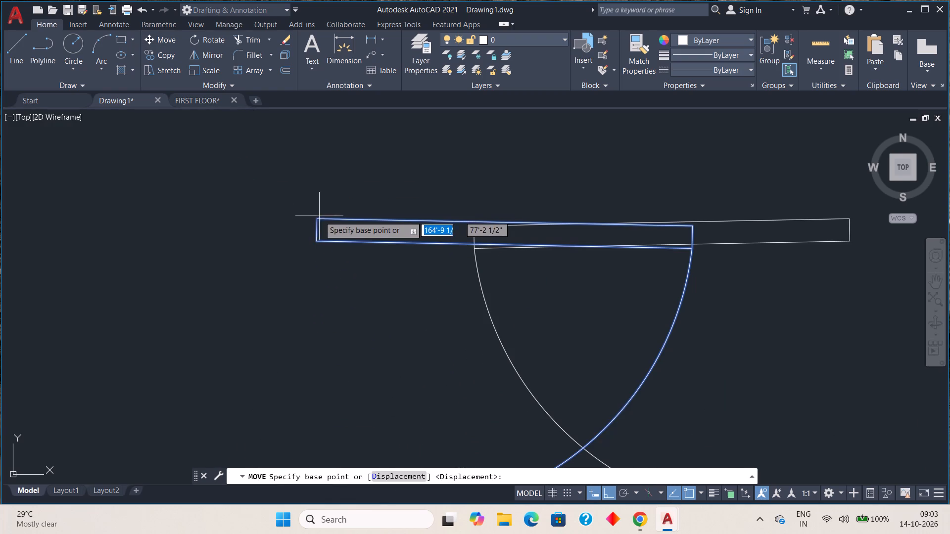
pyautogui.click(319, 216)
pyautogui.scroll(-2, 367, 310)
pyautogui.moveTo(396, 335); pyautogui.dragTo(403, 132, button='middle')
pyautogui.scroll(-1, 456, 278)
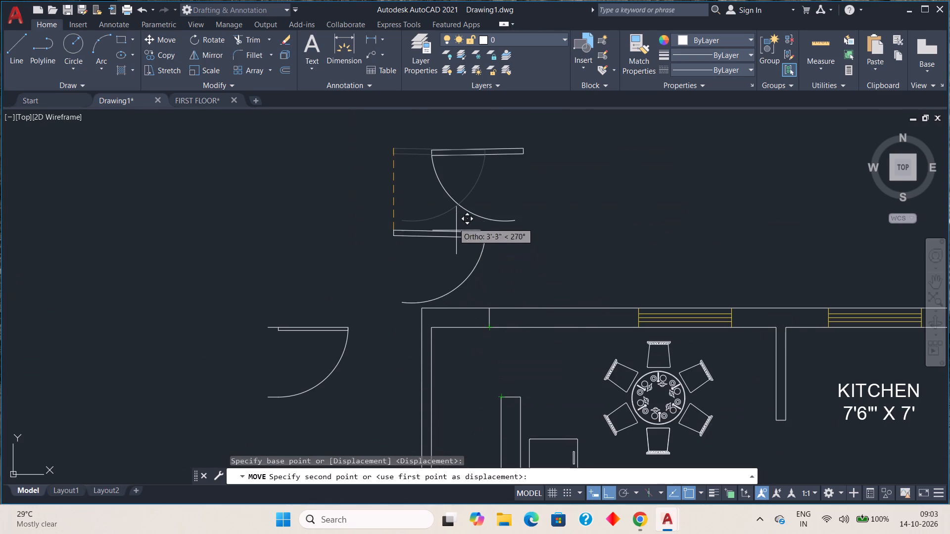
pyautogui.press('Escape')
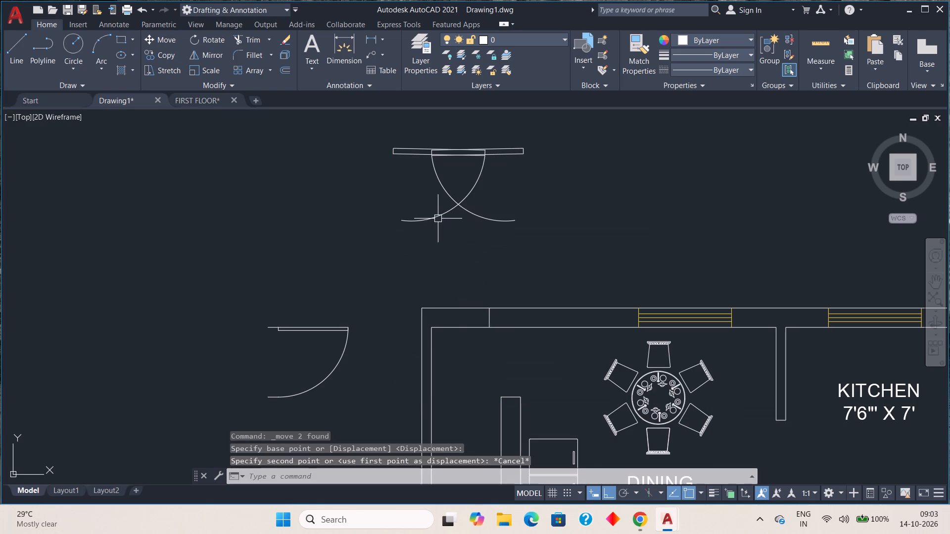
# Move the mirrored door by its leaf's upper-left corner onto the inner line of the dining room's upper wall, just right of the jamb line.
pyautogui.click(438, 219)
pyautogui.click(417, 153)
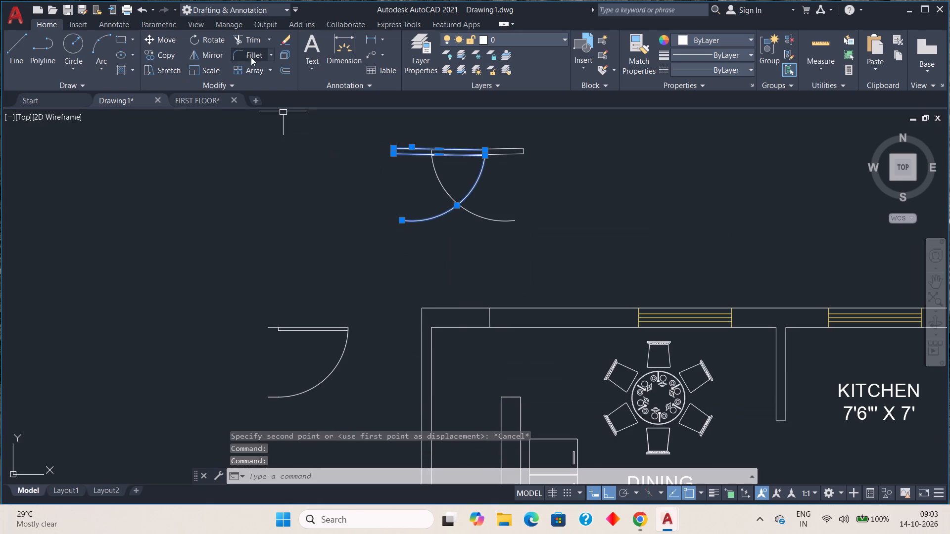
pyautogui.click(154, 40)
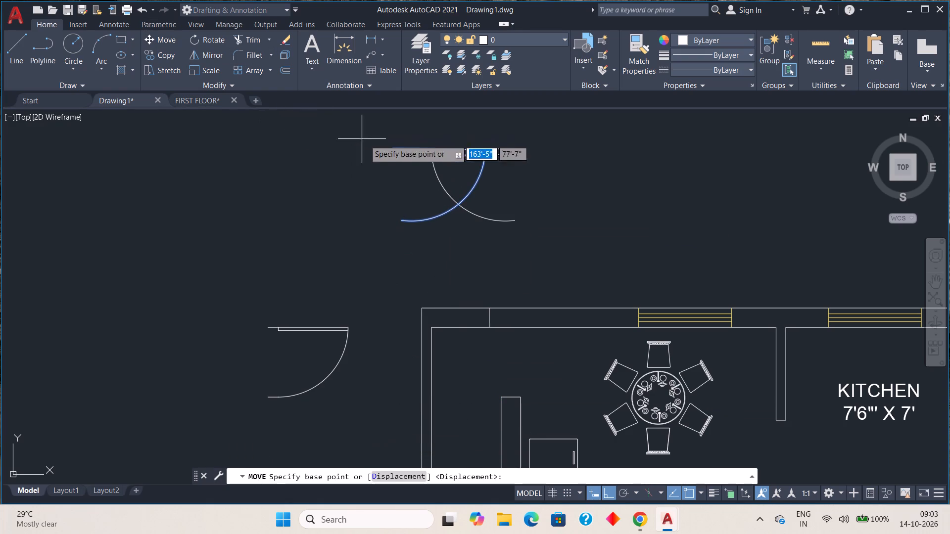
pyautogui.scroll(1, 397, 146)
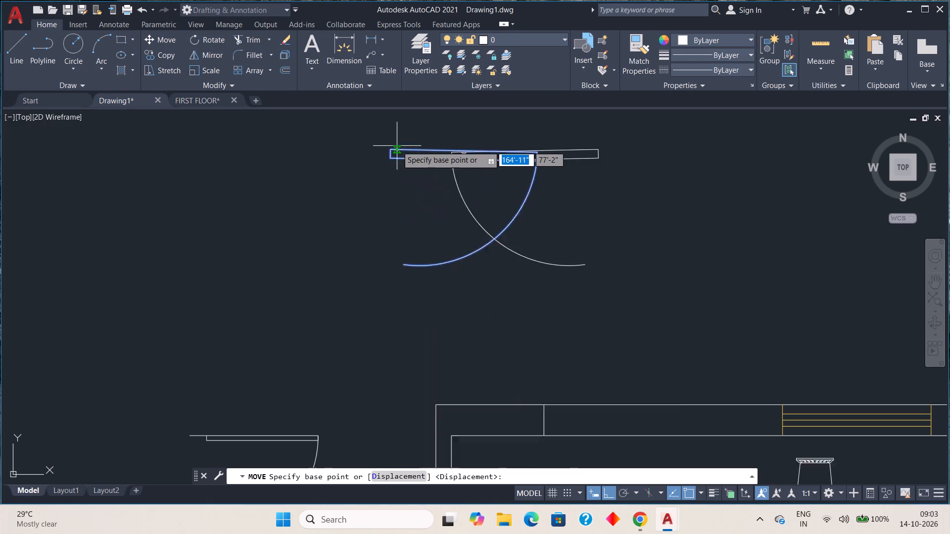
pyautogui.scroll(1, 397, 146)
pyautogui.click(388, 150)
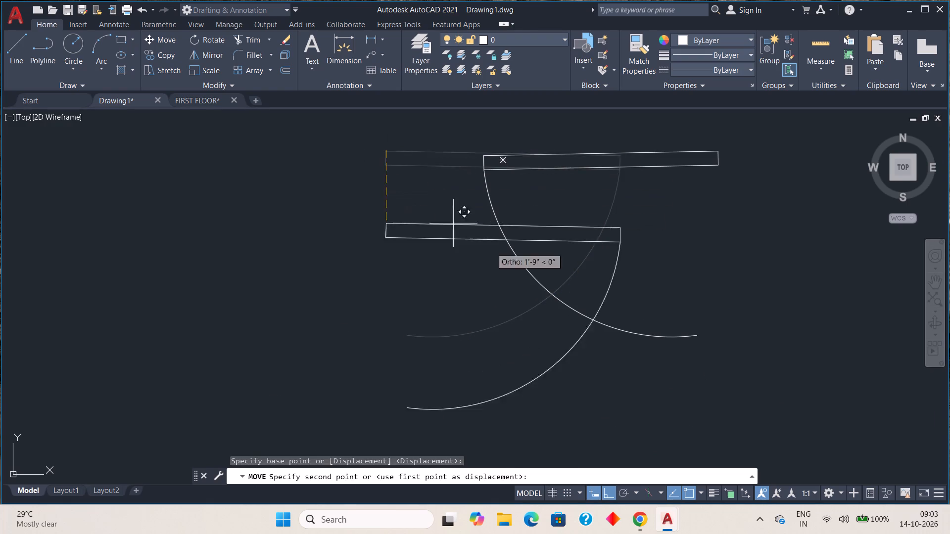
pyautogui.scroll(-2, 582, 326)
pyautogui.moveTo(575, 315); pyautogui.dragTo(433, 80, button='middle')
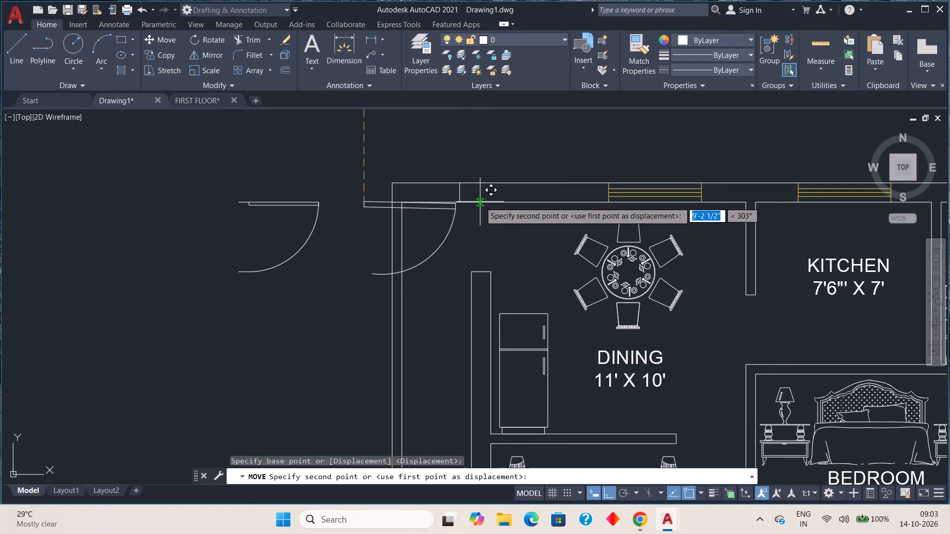
pyautogui.click(480, 202)
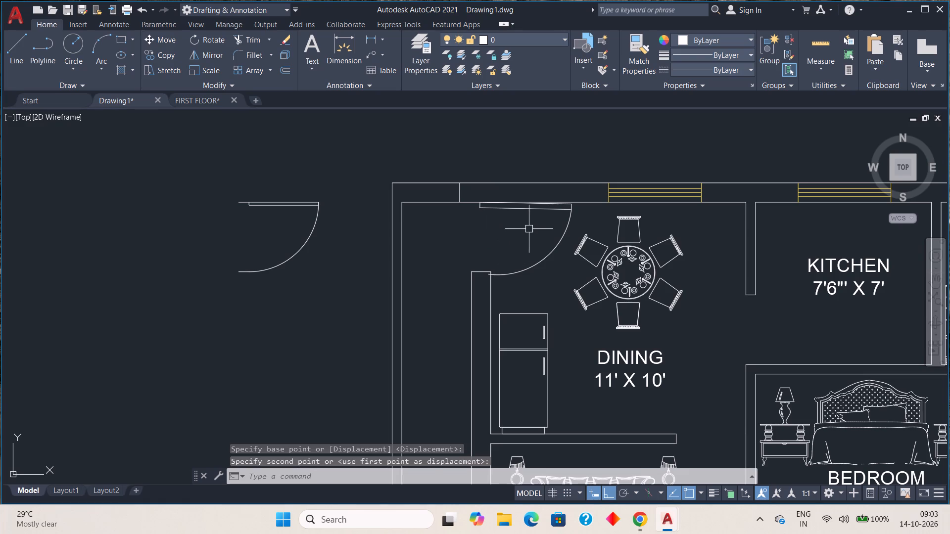
# Stretch the dining door leaf's two right-hand corners upward so its long edges run level with the wall.
pyautogui.scroll(2, 533, 224)
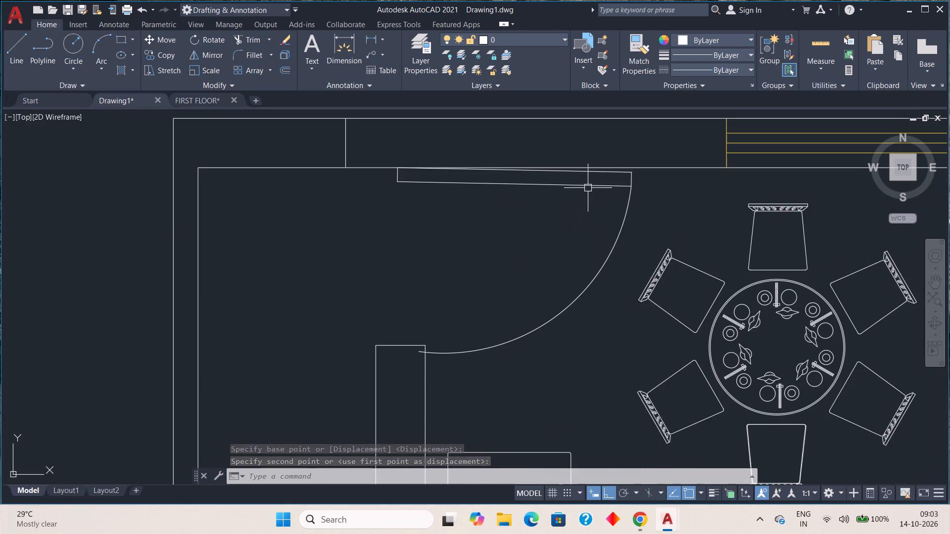
pyautogui.click(588, 187)
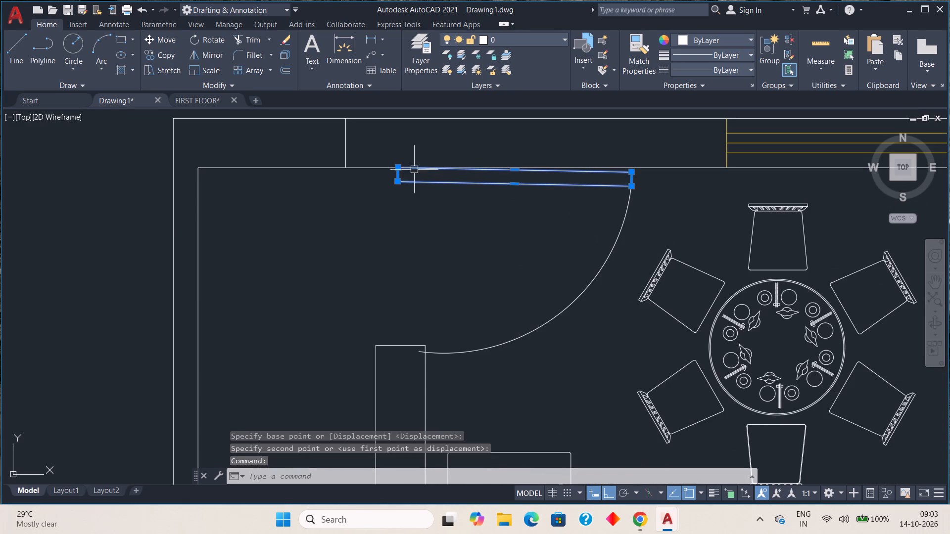
pyautogui.click(632, 174)
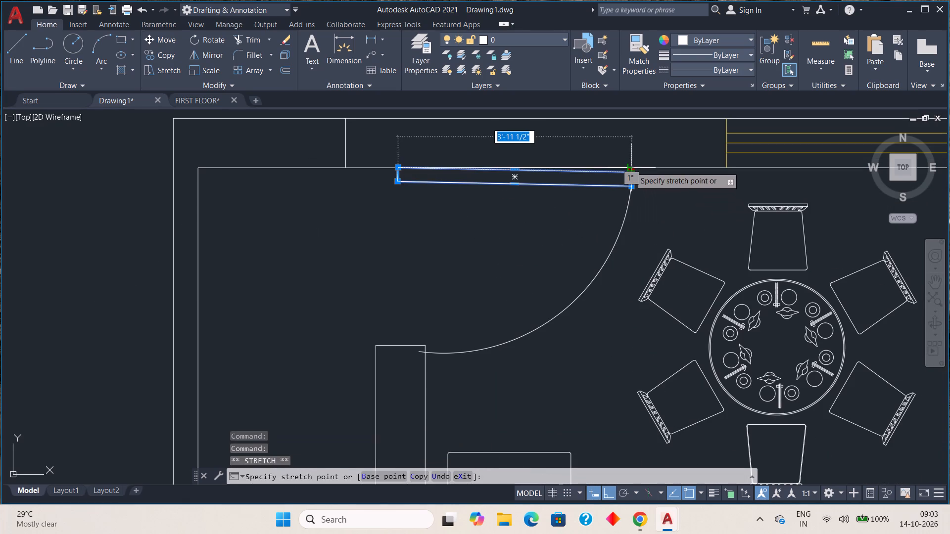
pyautogui.click(630, 166)
pyautogui.click(632, 184)
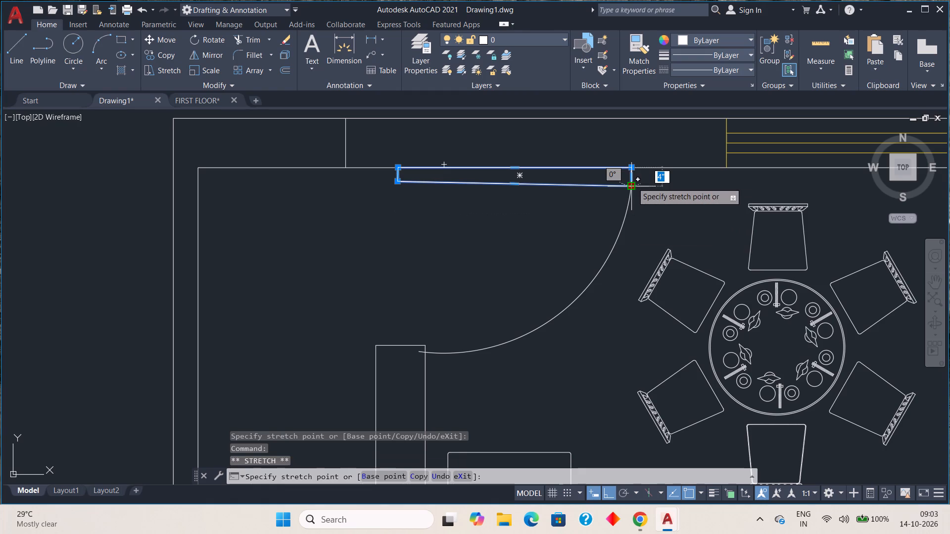
pyautogui.click(632, 181)
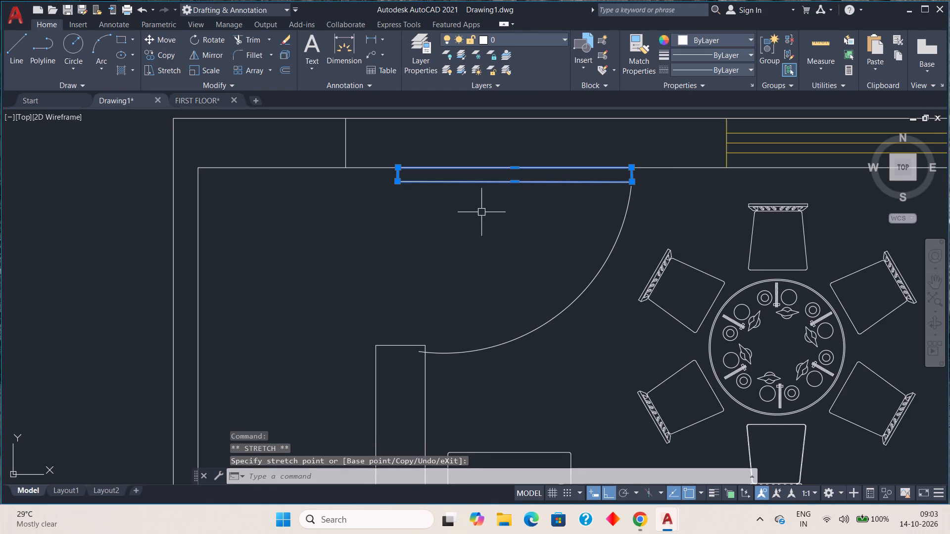
# Stretch the dining door leaf's left end slightly outward and its right end slightly inward along the wall.
pyautogui.scroll(2, 401, 174)
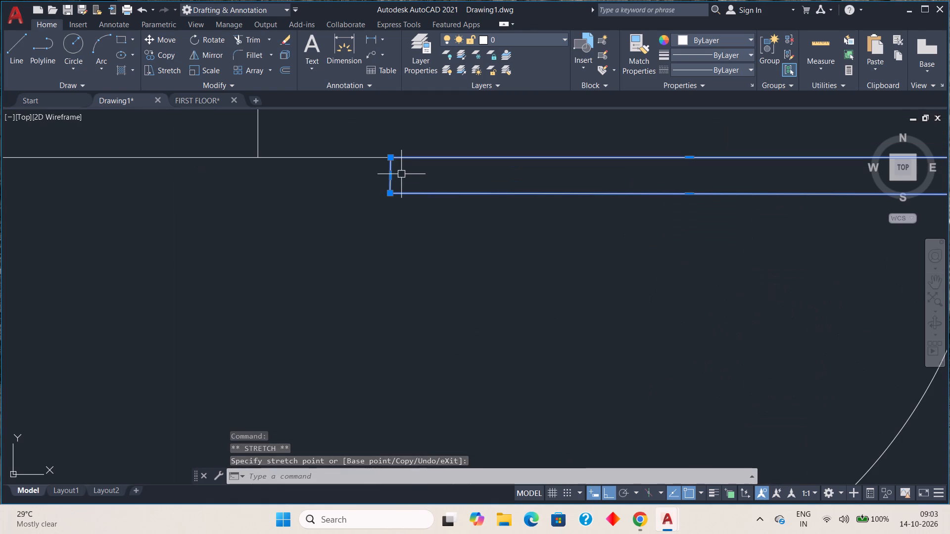
pyautogui.click(387, 175)
pyautogui.click(346, 178)
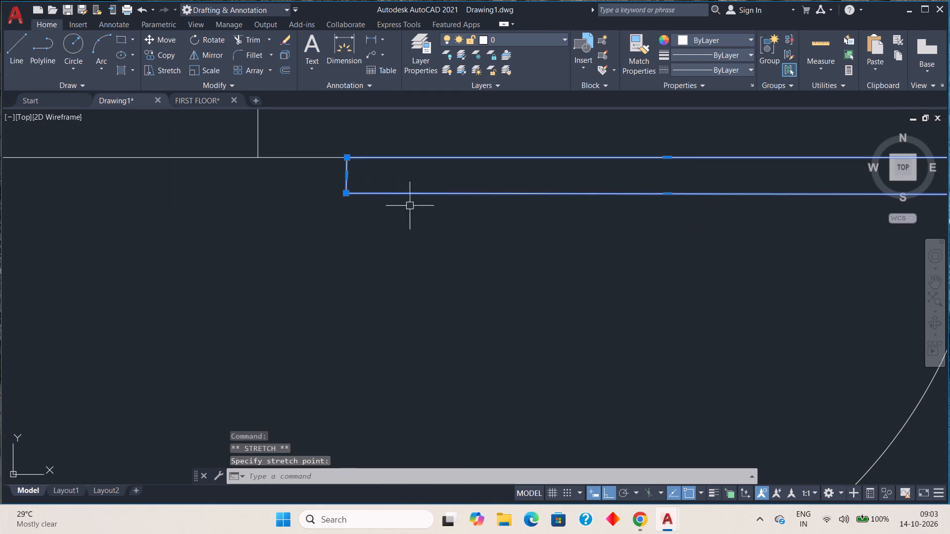
pyautogui.scroll(-3, 466, 219)
pyautogui.scroll(1, 602, 222)
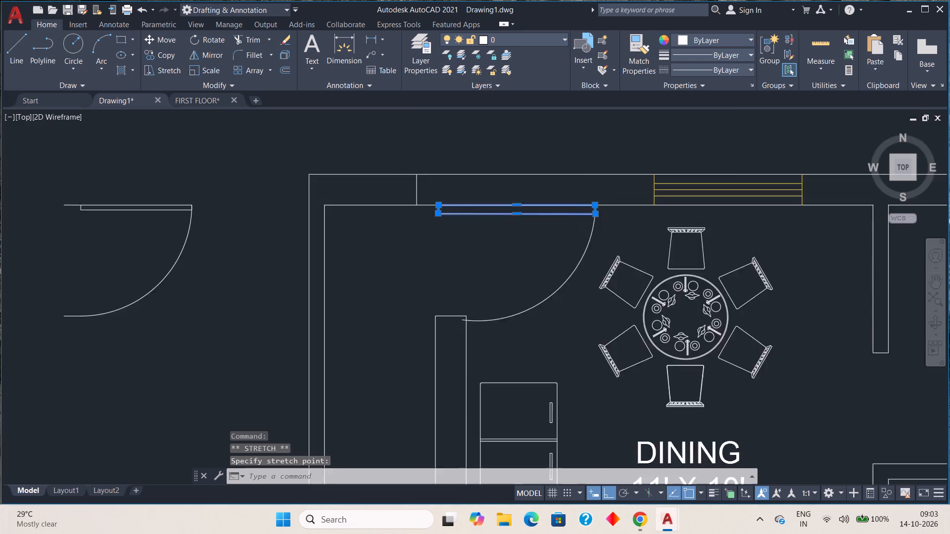
pyautogui.scroll(2, 602, 222)
pyautogui.click(574, 171)
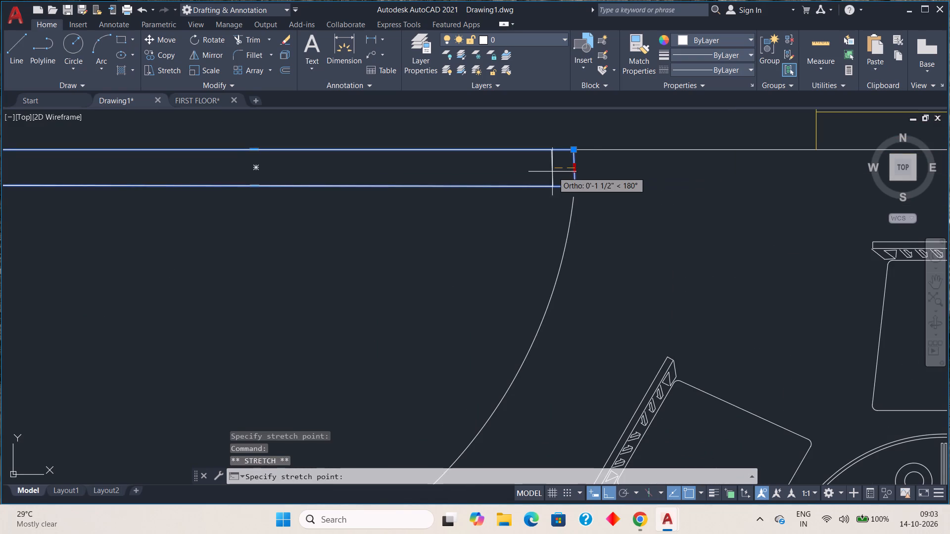
pyautogui.click(543, 172)
pyautogui.scroll(-2, 492, 232)
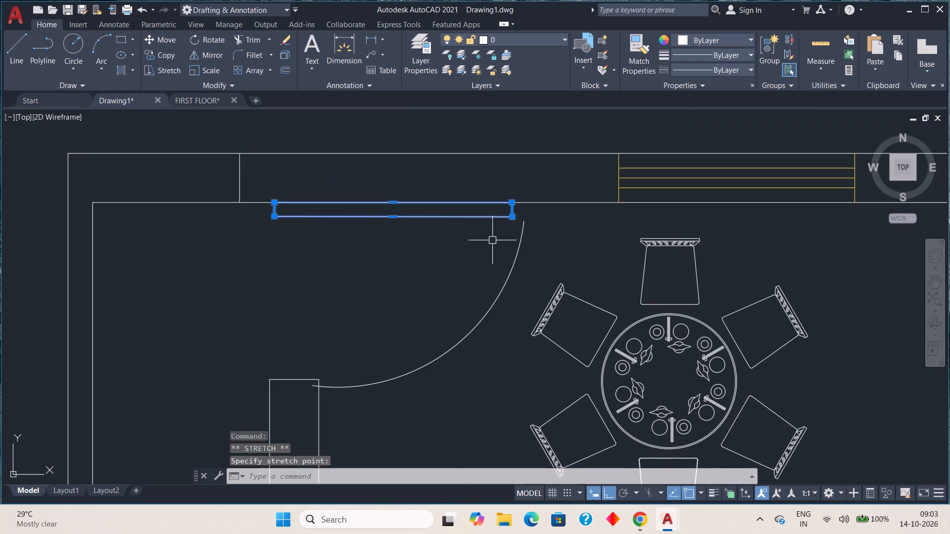
pyautogui.moveTo(488, 257); pyautogui.dragTo(502, 195, button='middle')
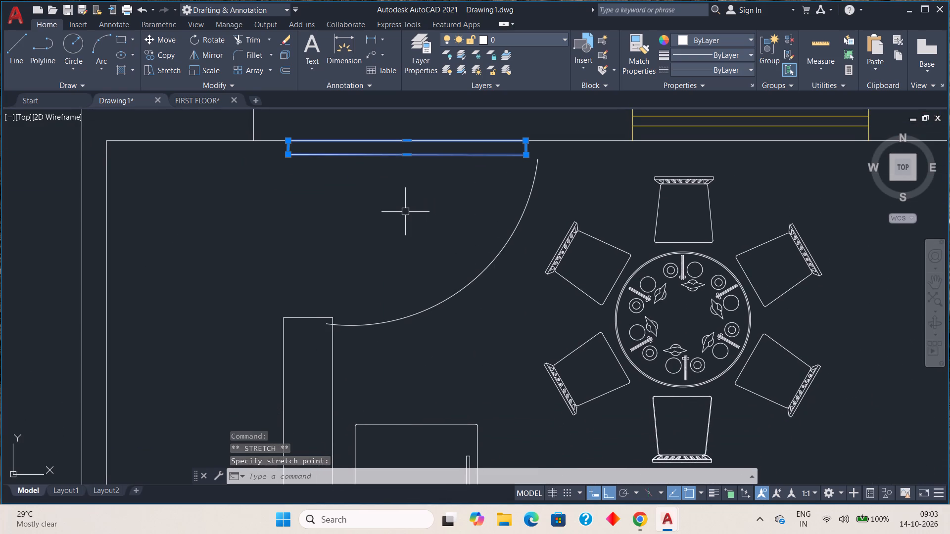
pyautogui.press('Escape')
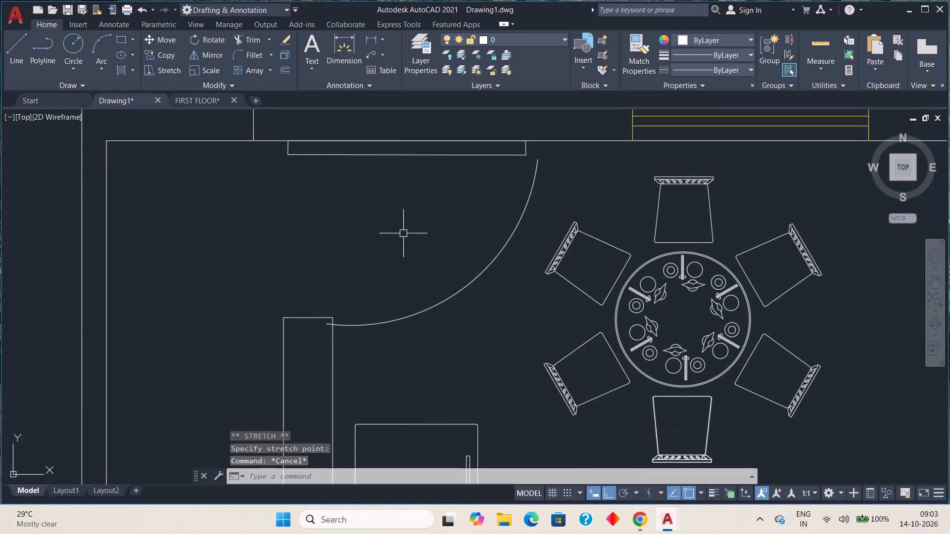
# Reshape the dining door's swing arc: snap its upper end to the leaf's lower-right corner, flatten its middle, and raise its lower end to the wall top.
pyautogui.click(511, 240)
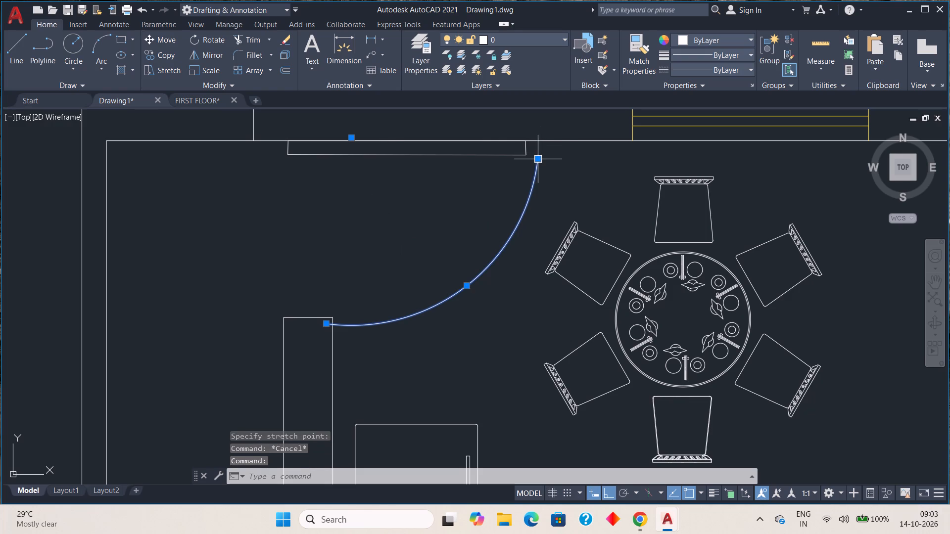
pyautogui.click(540, 156)
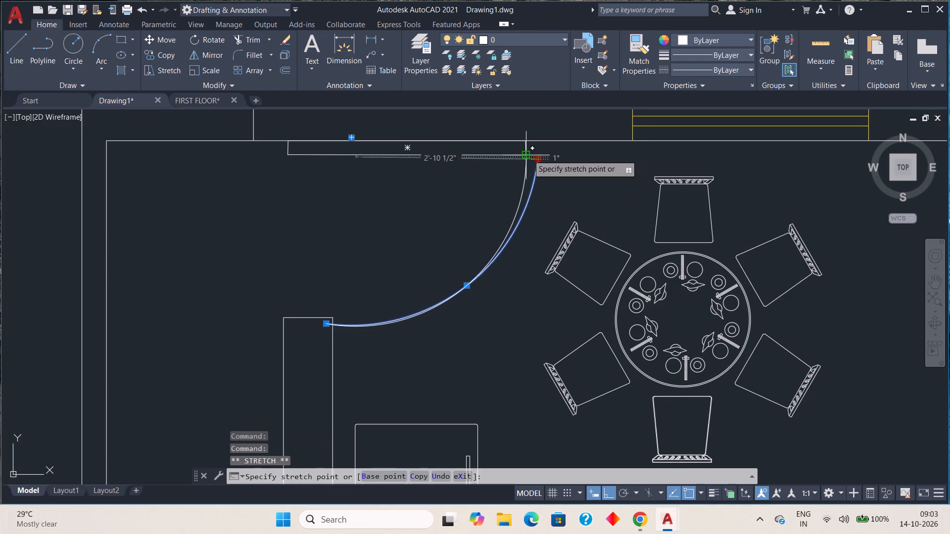
pyautogui.click(528, 154)
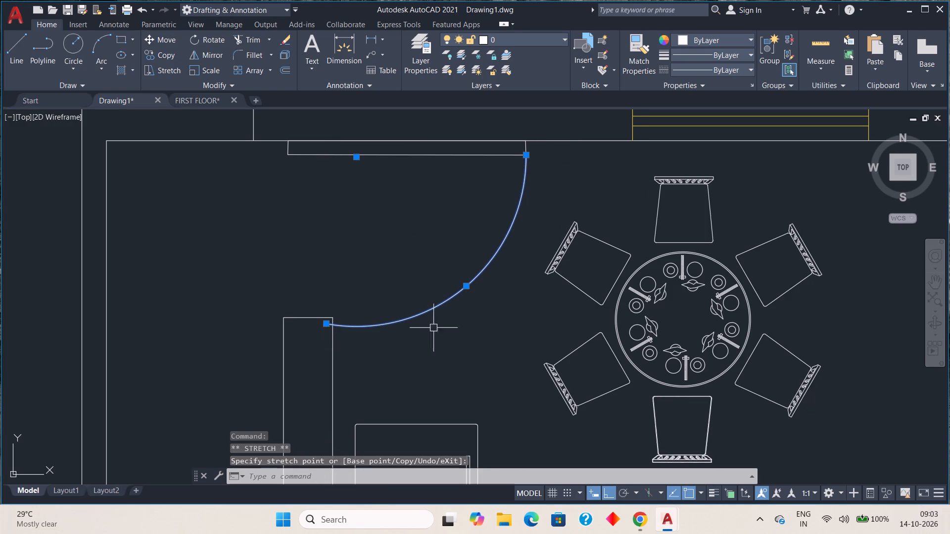
pyautogui.click(467, 287)
pyautogui.click(454, 267)
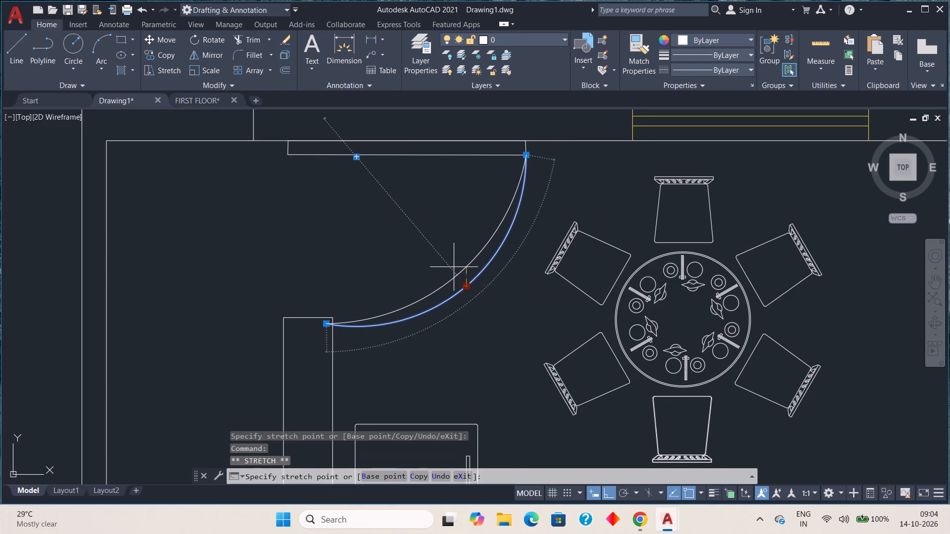
pyautogui.click(324, 324)
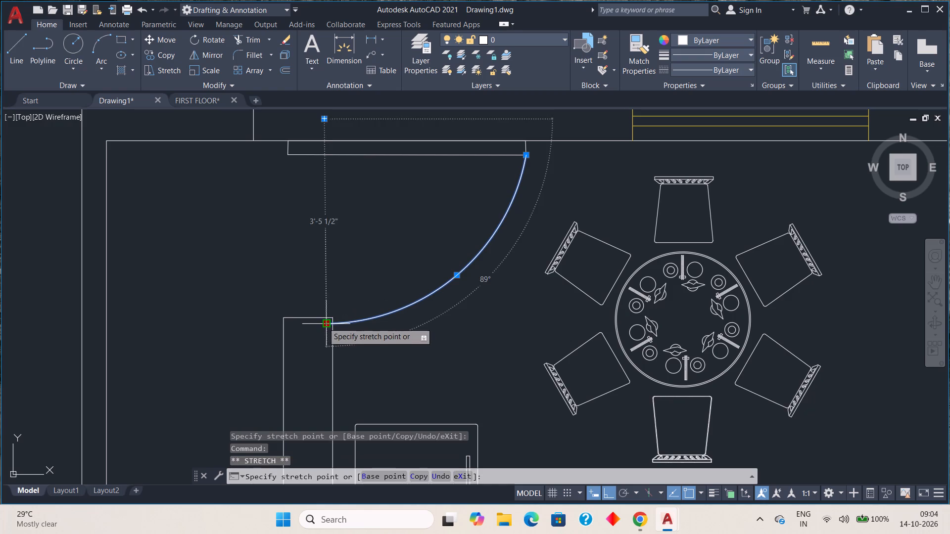
pyautogui.click(321, 318)
pyautogui.scroll(-1, 397, 356)
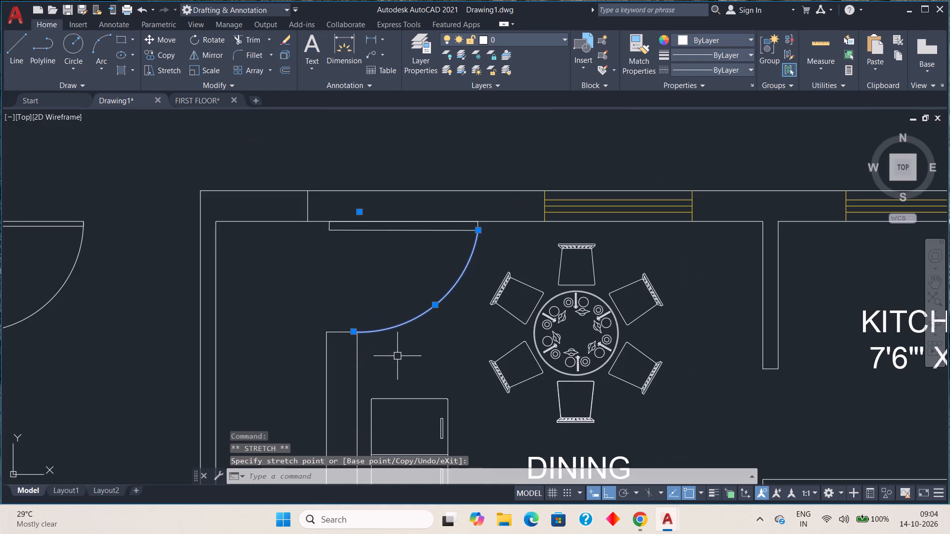
pyautogui.press('Escape')
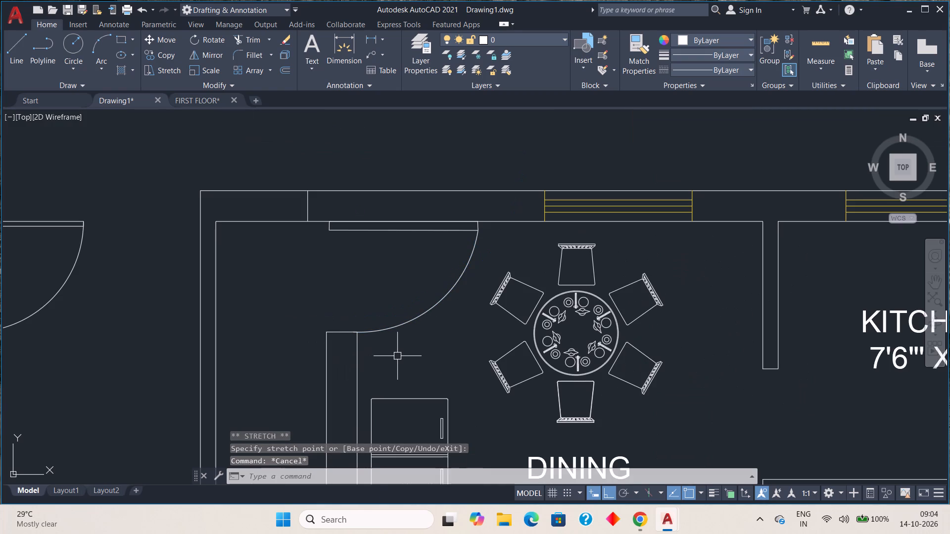
# Erase the six spare doors around the floor plan, keeping only the larger door beside the F.B area.
pyautogui.scroll(-2, 657, 264)
pyautogui.moveTo(643, 336); pyautogui.dragTo(610, 316, button='middle')
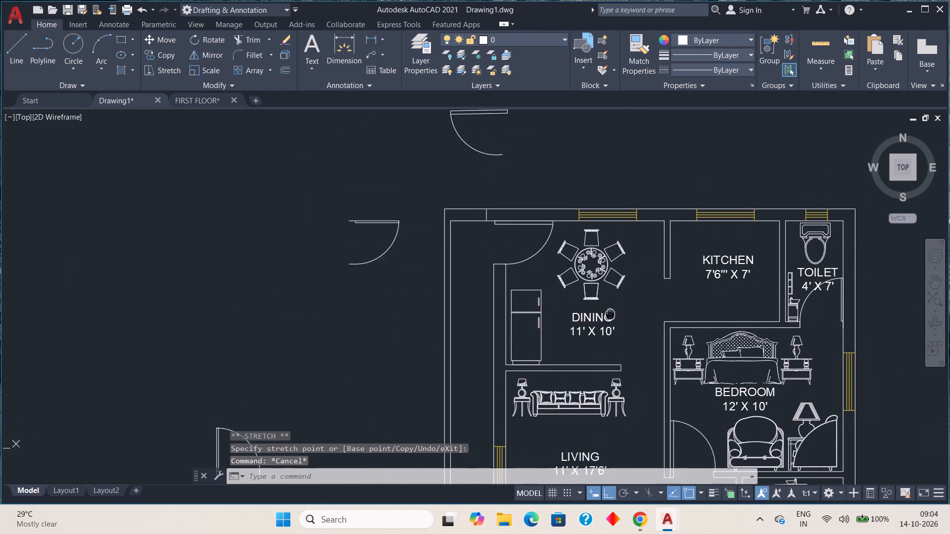
pyautogui.moveTo(610, 316); pyautogui.dragTo(611, 334, button='middle')
pyautogui.click(374, 247)
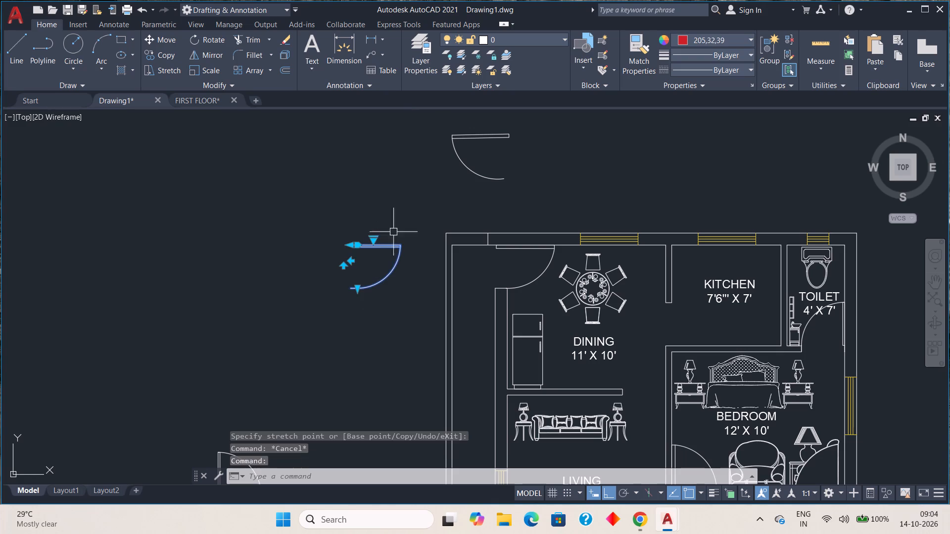
pyautogui.moveTo(427, 195); pyautogui.dragTo(427, 219, button='middle')
pyautogui.click(424, 146)
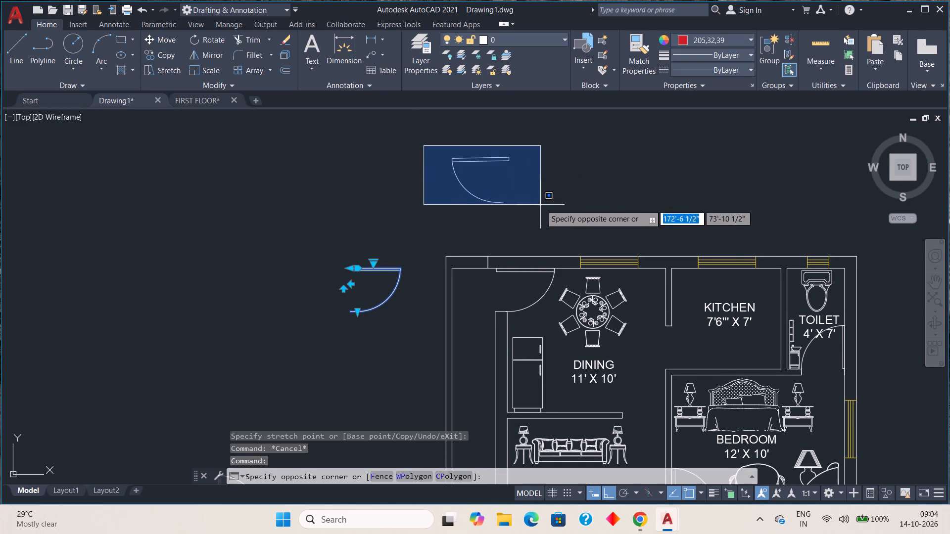
pyautogui.click(559, 222)
pyautogui.scroll(-1, 374, 192)
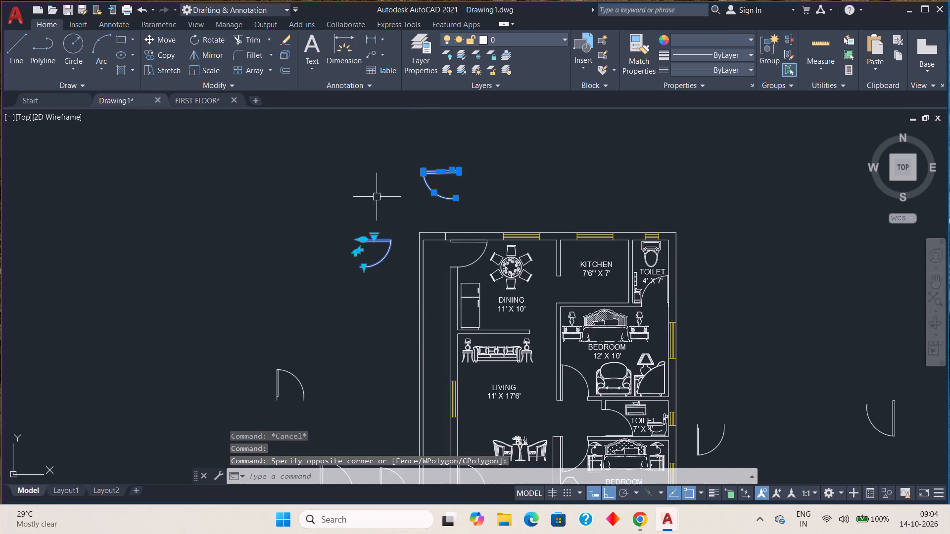
pyautogui.moveTo(428, 318); pyautogui.dragTo(467, 124, button='middle')
pyautogui.click(307, 158)
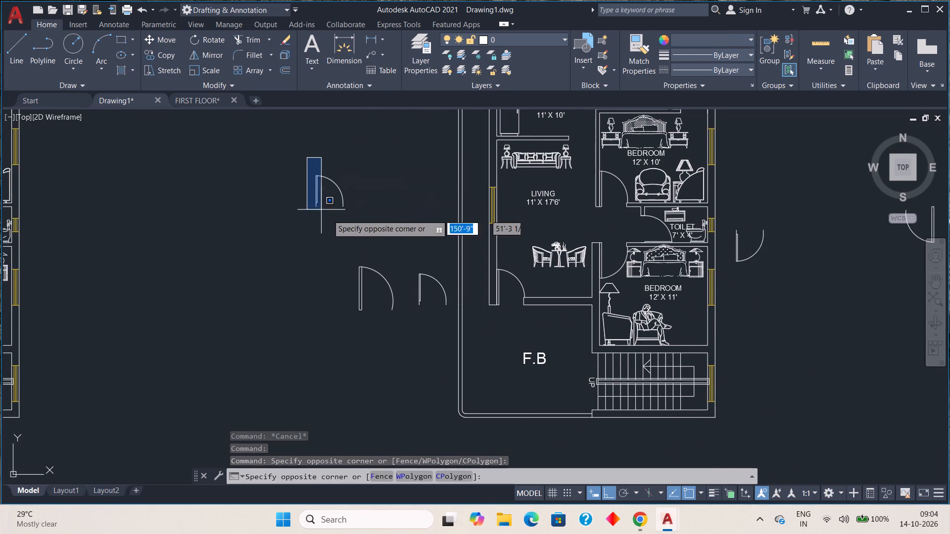
pyautogui.click(354, 220)
pyautogui.moveTo(406, 255); pyautogui.dragTo(408, 263)
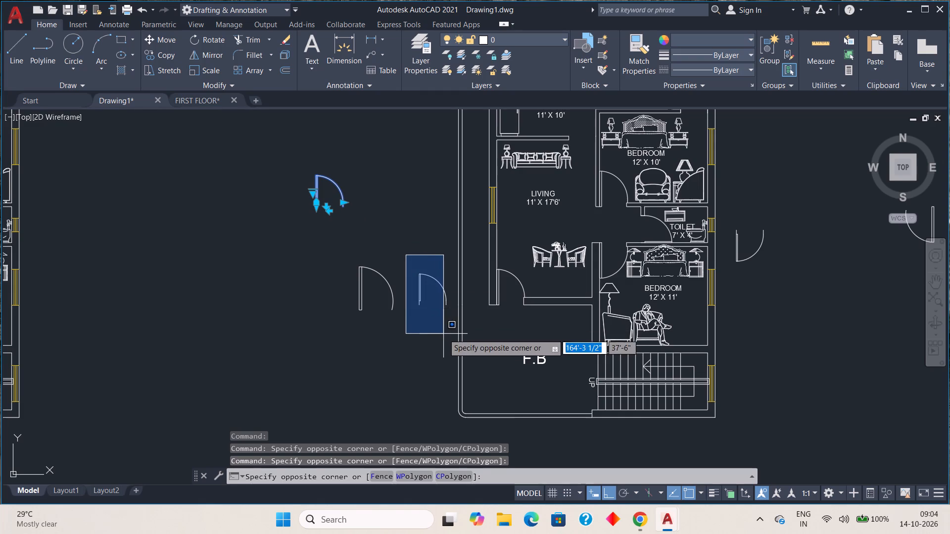
pyautogui.click(443, 334)
pyautogui.click(413, 269)
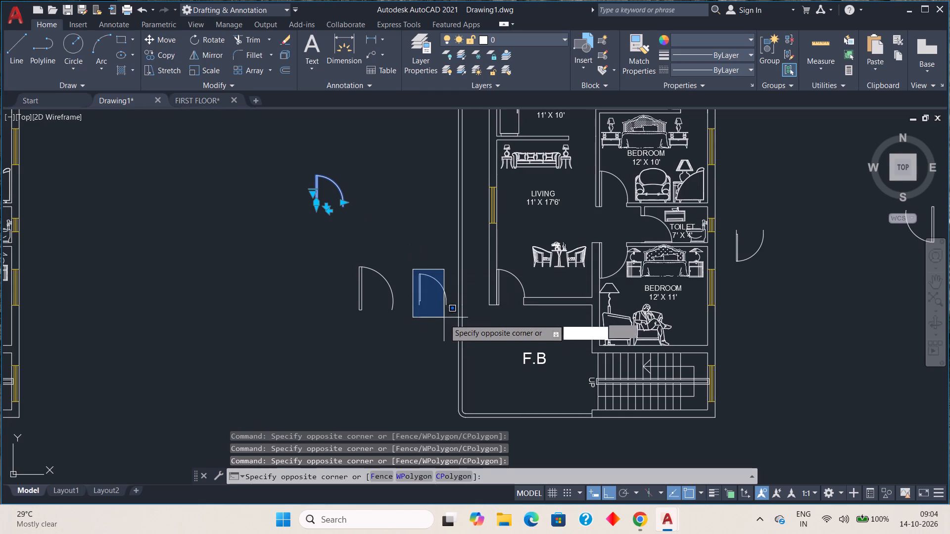
pyautogui.click(452, 332)
pyautogui.moveTo(839, 278); pyautogui.dragTo(621, 318, button='middle')
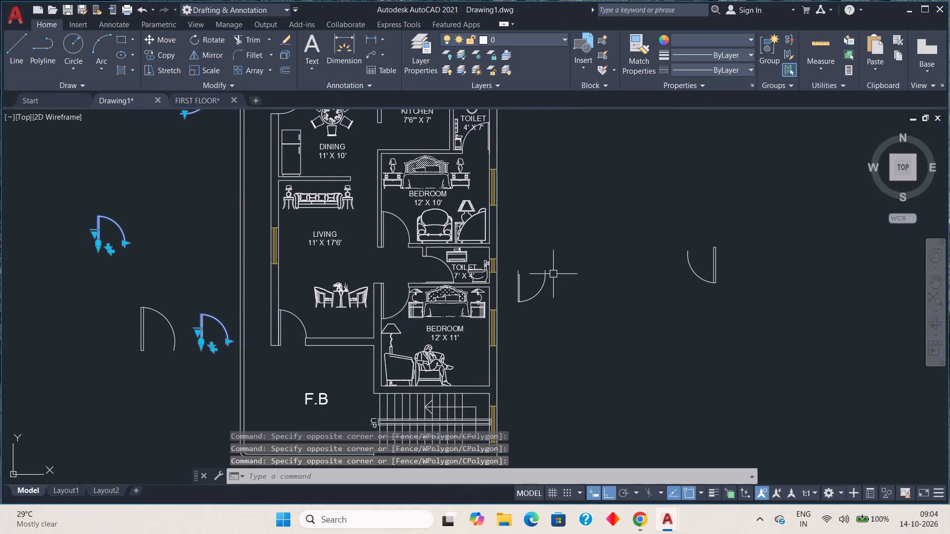
pyautogui.click(510, 264)
pyautogui.click(564, 324)
pyautogui.moveTo(679, 222); pyautogui.dragTo(679, 232)
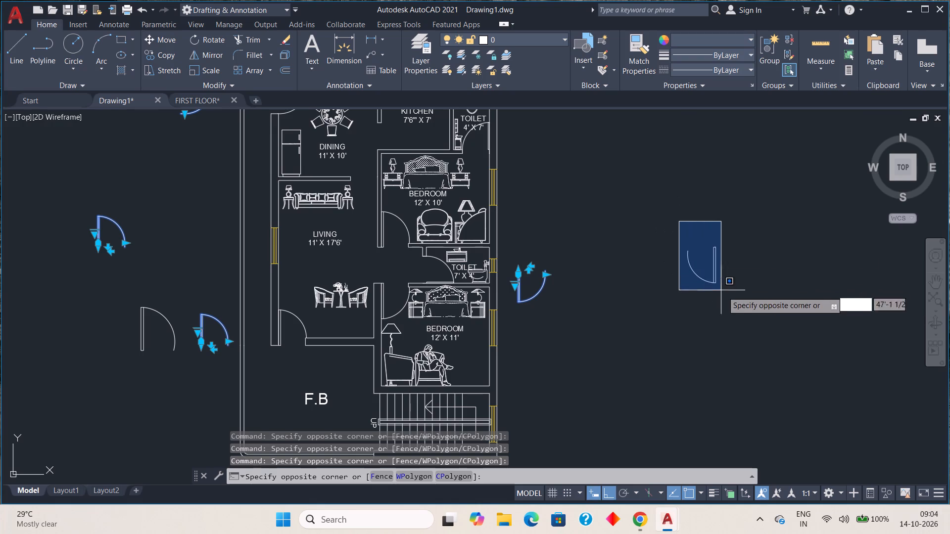
pyautogui.click(745, 304)
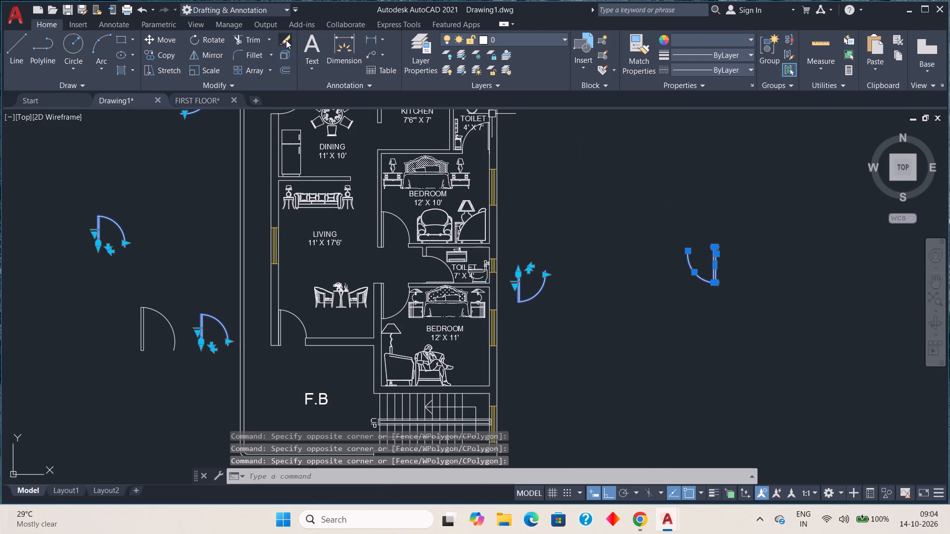
pyautogui.click(286, 40)
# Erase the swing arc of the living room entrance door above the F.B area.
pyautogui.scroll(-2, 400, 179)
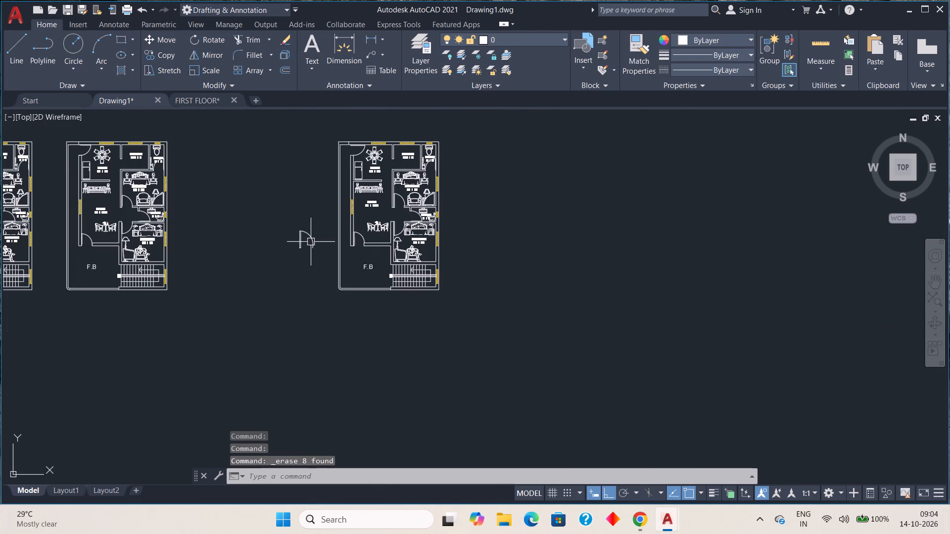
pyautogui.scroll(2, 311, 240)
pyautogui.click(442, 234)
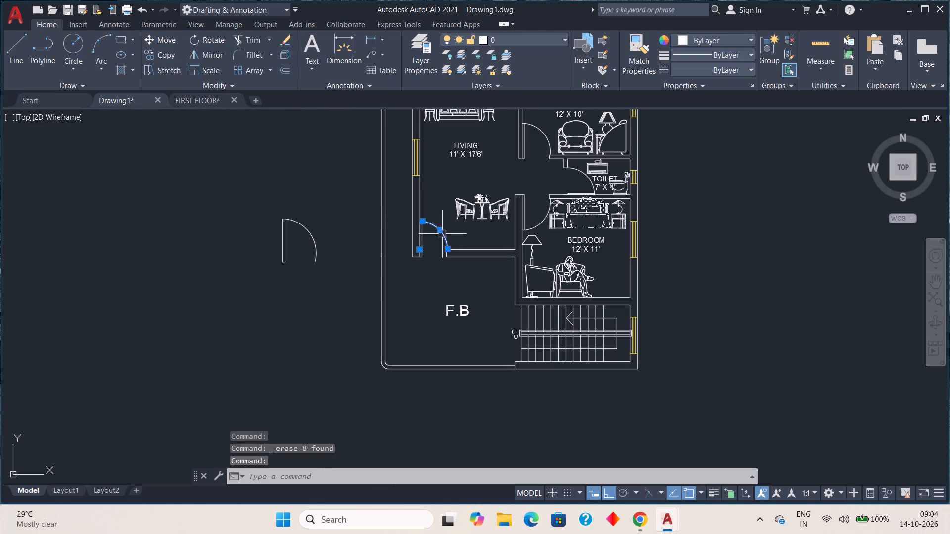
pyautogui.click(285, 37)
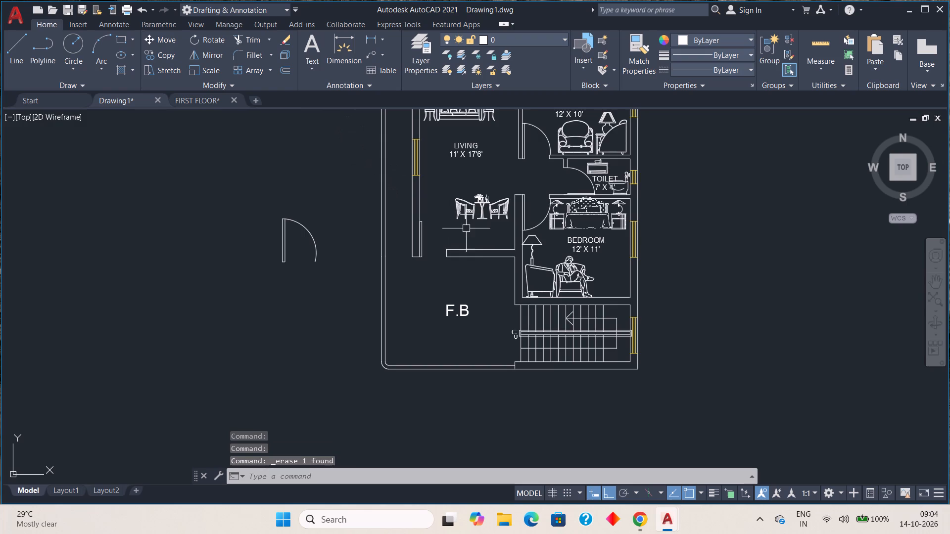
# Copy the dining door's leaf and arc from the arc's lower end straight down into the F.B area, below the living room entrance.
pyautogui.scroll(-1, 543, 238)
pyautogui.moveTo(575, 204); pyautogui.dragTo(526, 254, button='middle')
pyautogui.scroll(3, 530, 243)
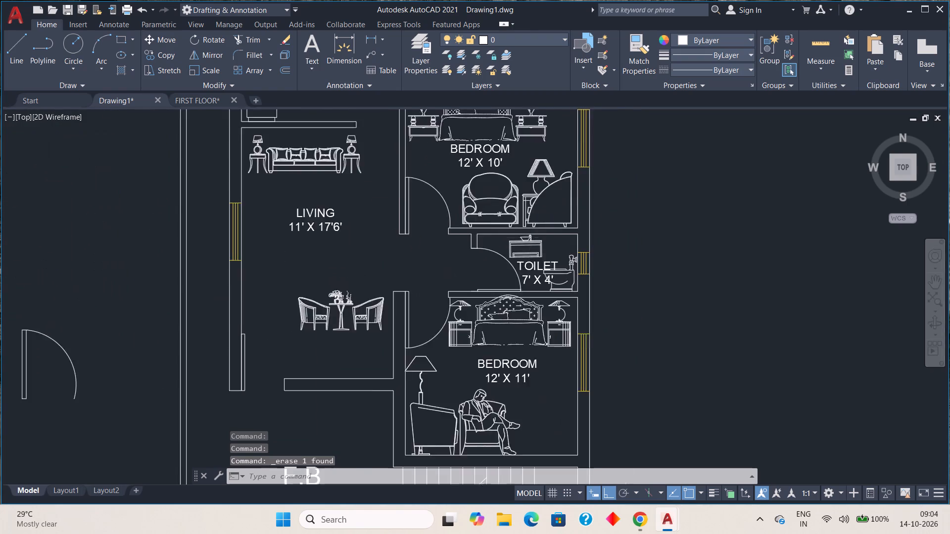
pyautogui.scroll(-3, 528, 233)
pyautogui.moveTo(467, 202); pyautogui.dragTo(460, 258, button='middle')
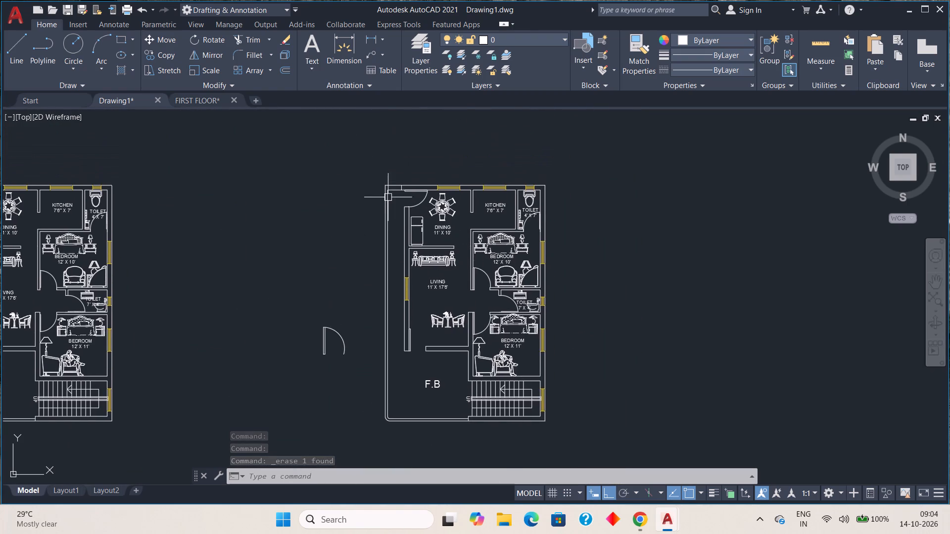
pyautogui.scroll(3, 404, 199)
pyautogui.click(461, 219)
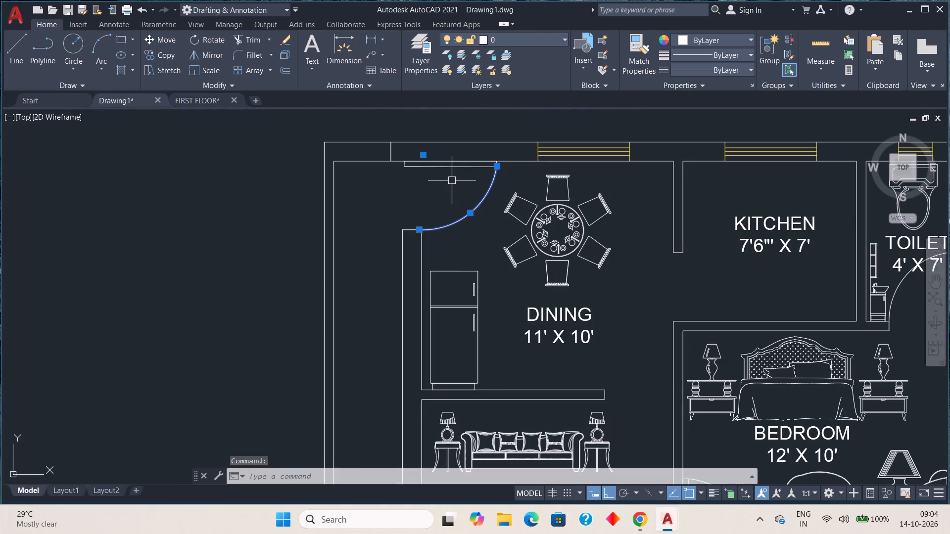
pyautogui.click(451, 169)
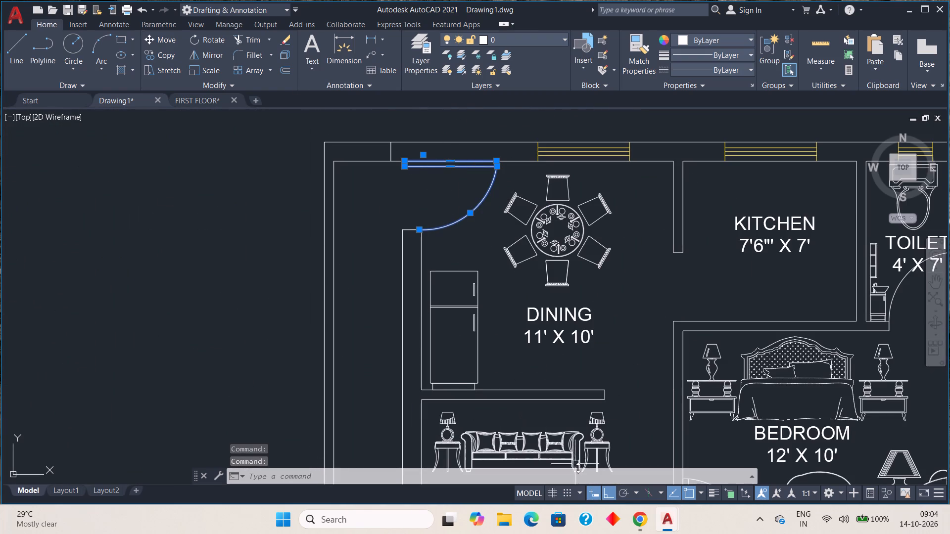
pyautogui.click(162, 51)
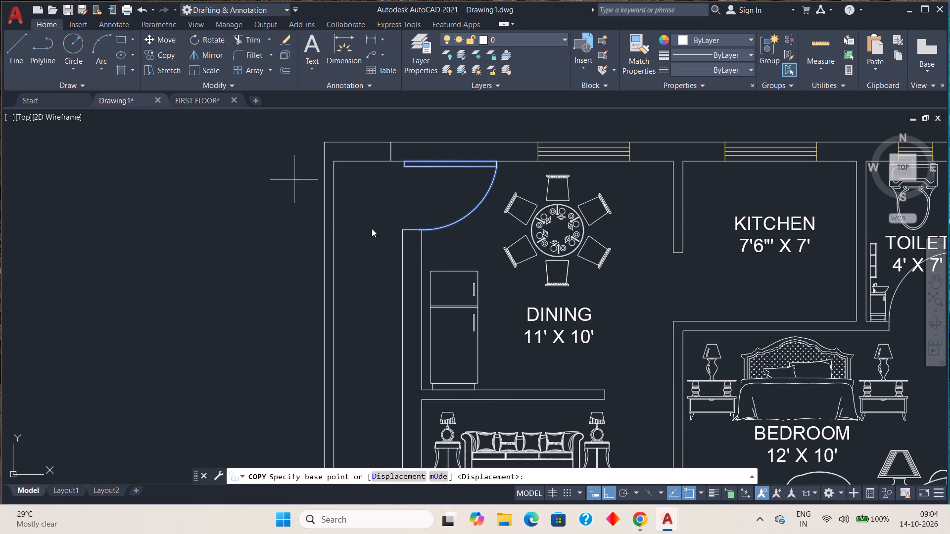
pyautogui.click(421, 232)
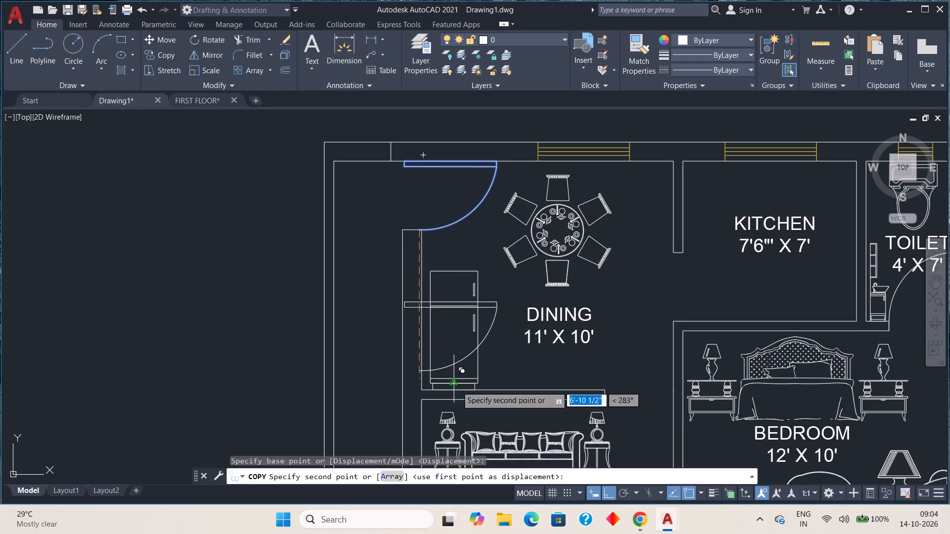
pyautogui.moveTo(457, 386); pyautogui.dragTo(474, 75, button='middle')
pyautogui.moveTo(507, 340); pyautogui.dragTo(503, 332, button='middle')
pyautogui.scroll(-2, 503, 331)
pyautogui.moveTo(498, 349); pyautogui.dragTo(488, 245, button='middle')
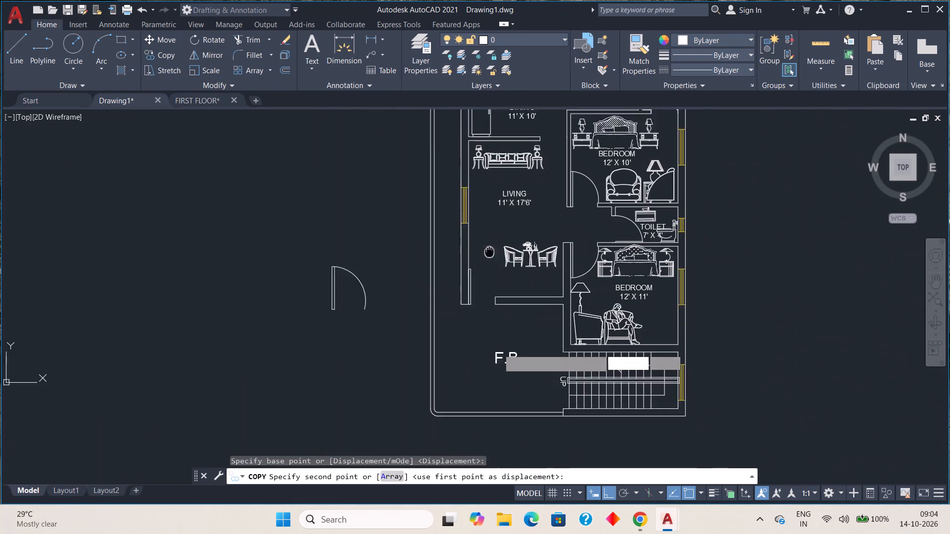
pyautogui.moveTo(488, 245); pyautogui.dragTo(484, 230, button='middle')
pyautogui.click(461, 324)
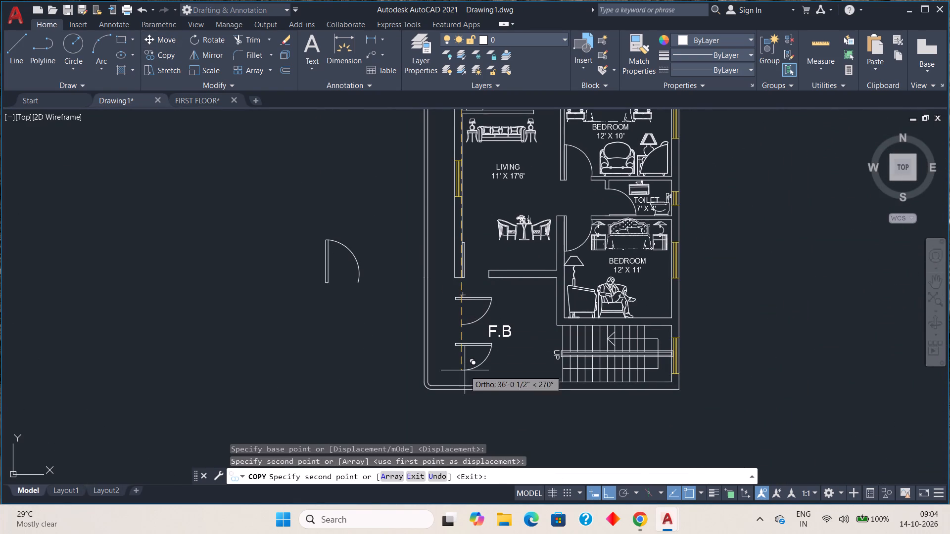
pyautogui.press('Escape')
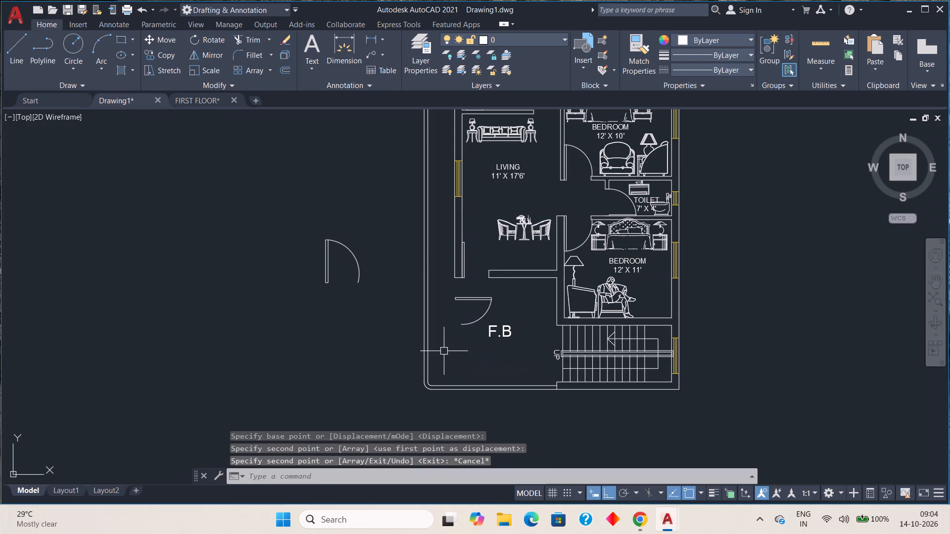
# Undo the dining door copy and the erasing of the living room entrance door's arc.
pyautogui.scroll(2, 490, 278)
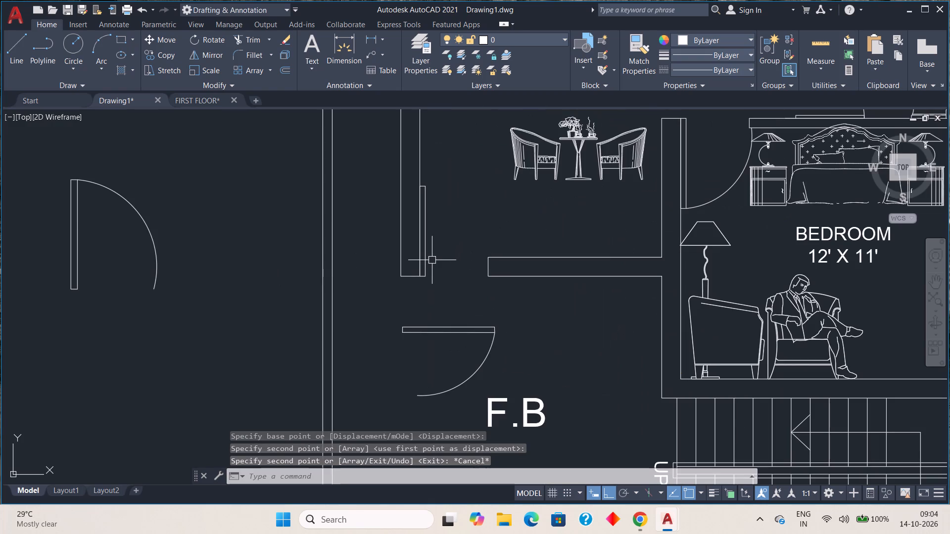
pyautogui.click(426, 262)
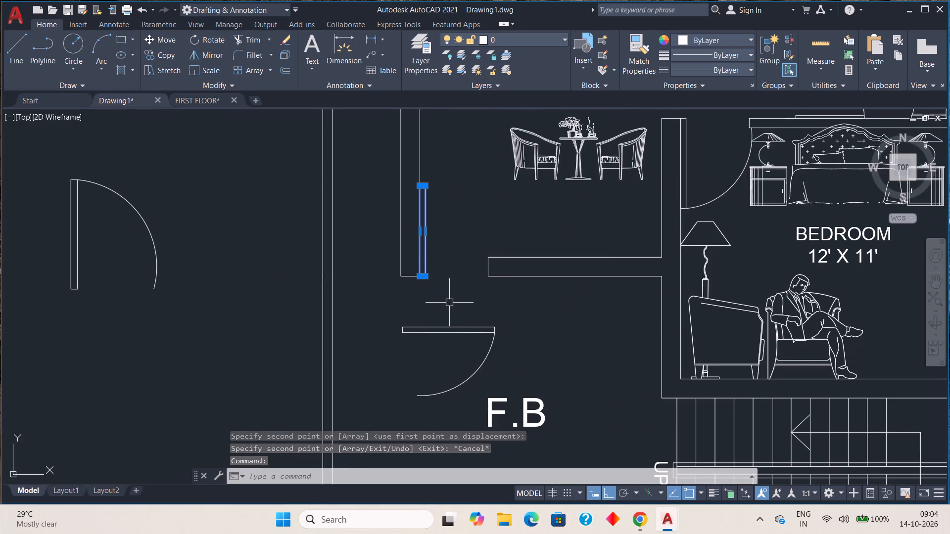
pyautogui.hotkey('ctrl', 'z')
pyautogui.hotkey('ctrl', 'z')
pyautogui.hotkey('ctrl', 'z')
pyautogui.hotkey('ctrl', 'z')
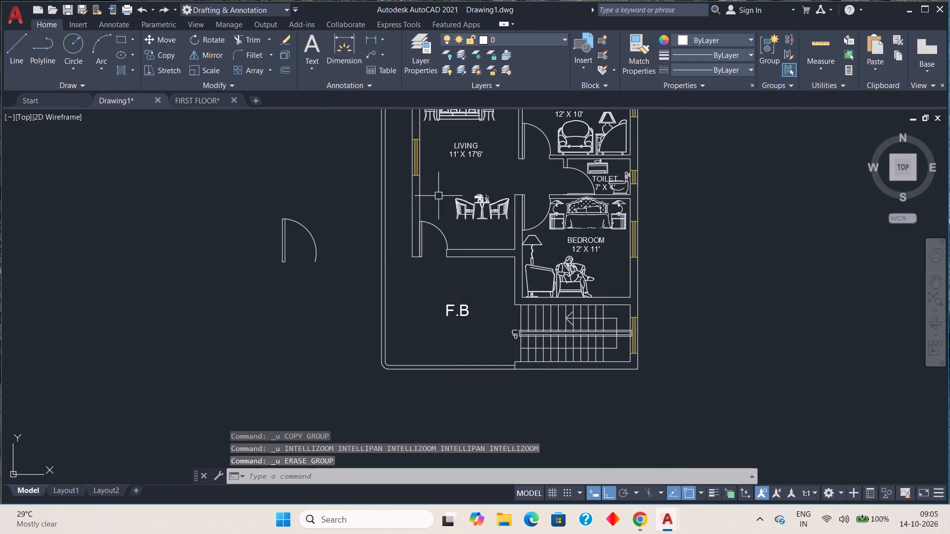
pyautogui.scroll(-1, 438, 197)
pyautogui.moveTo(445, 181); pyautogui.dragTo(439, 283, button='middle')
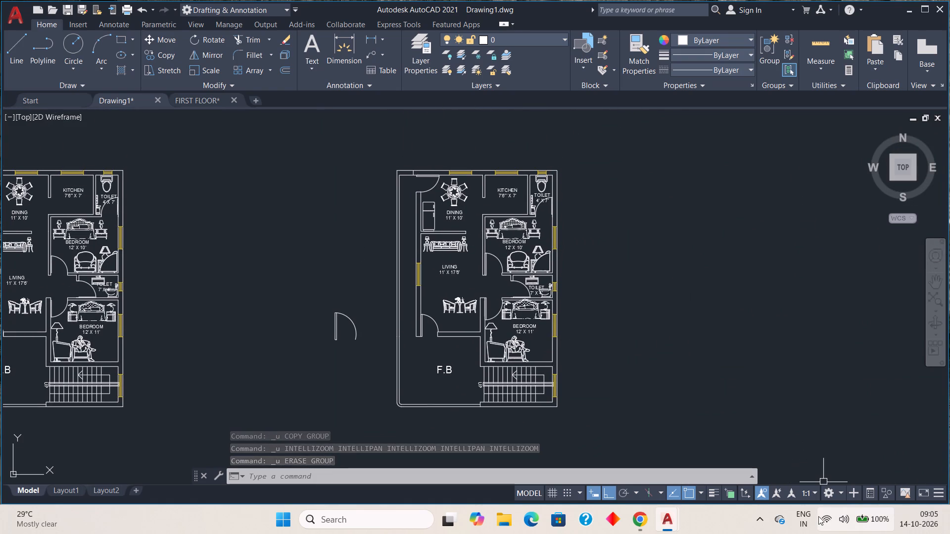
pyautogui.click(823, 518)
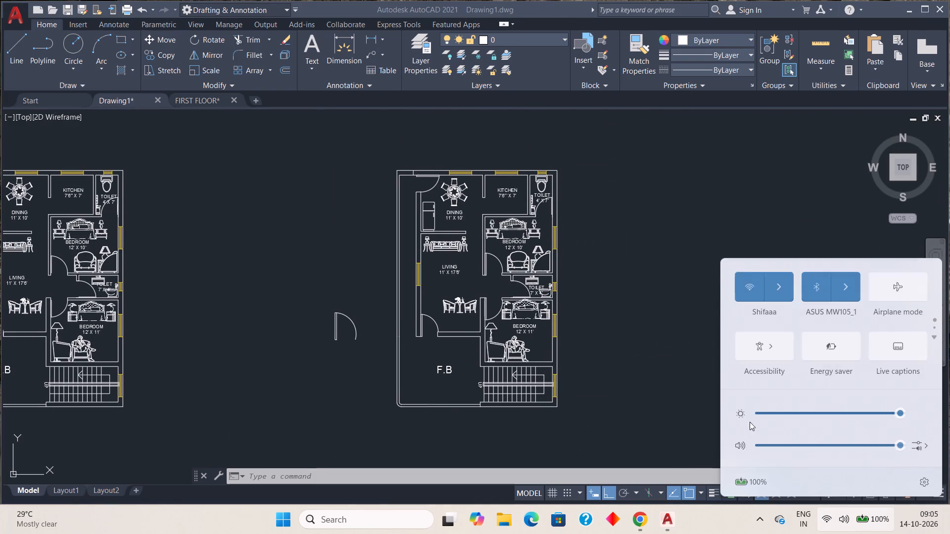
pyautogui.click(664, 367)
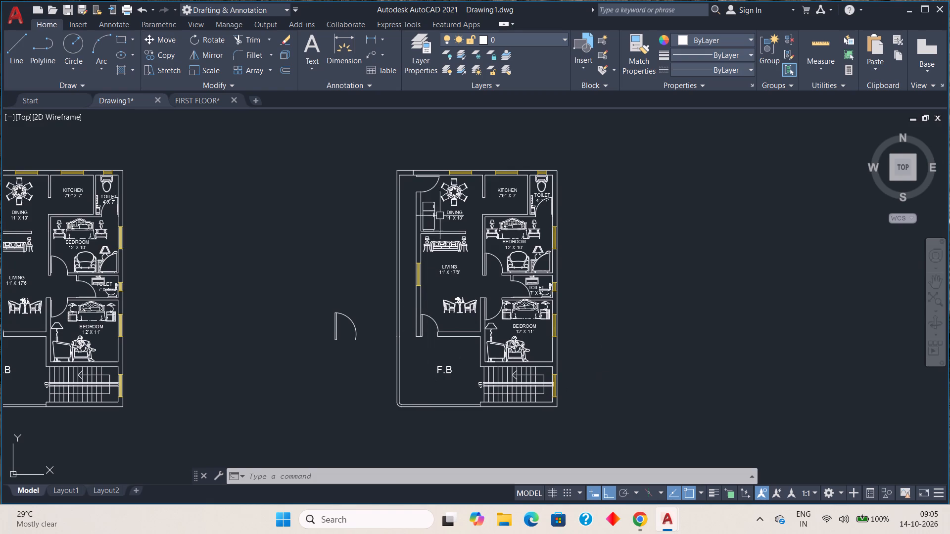
# Stretch the living room entrance door's arc so its lower end meets the wall corner, and adjust the arc's midpoint to fit.
pyautogui.scroll(2, 451, 333)
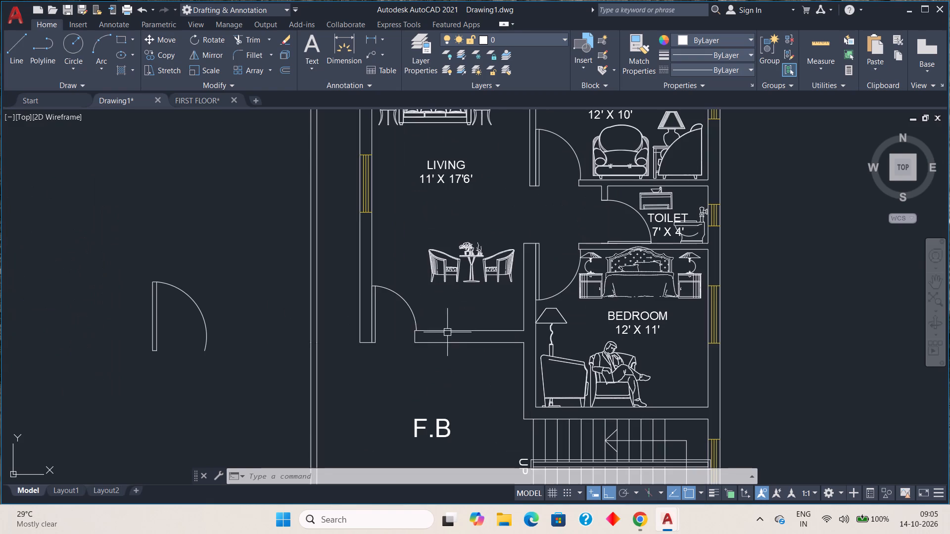
pyautogui.click(407, 306)
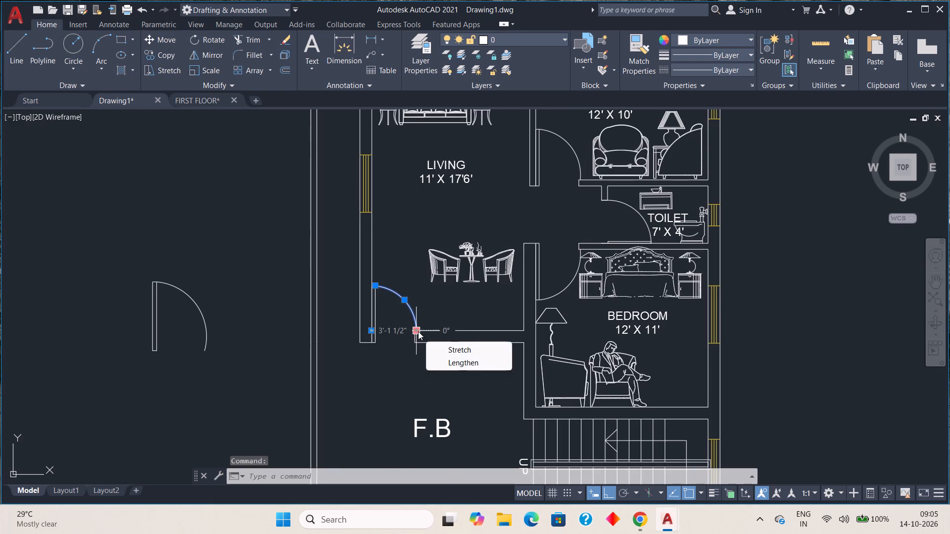
pyautogui.scroll(9, 418, 331)
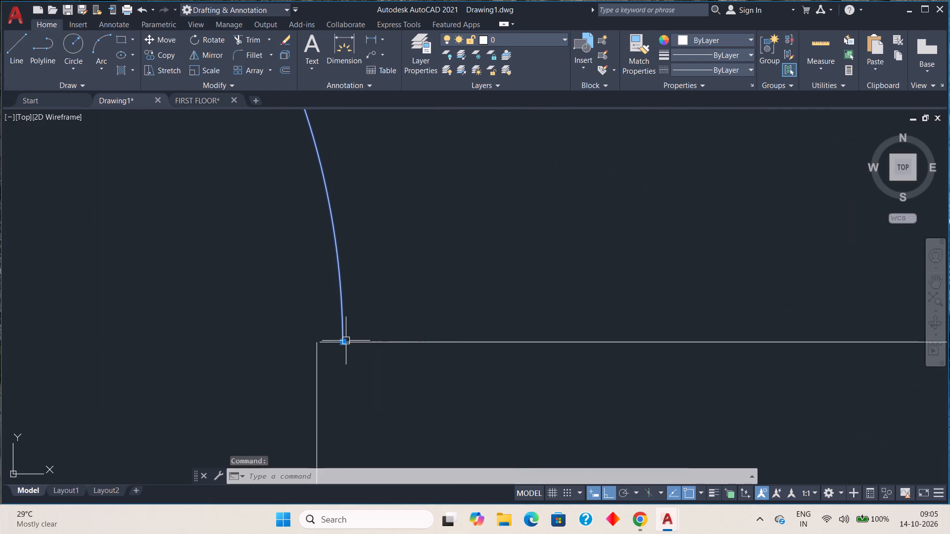
pyautogui.click(344, 341)
pyautogui.click(319, 345)
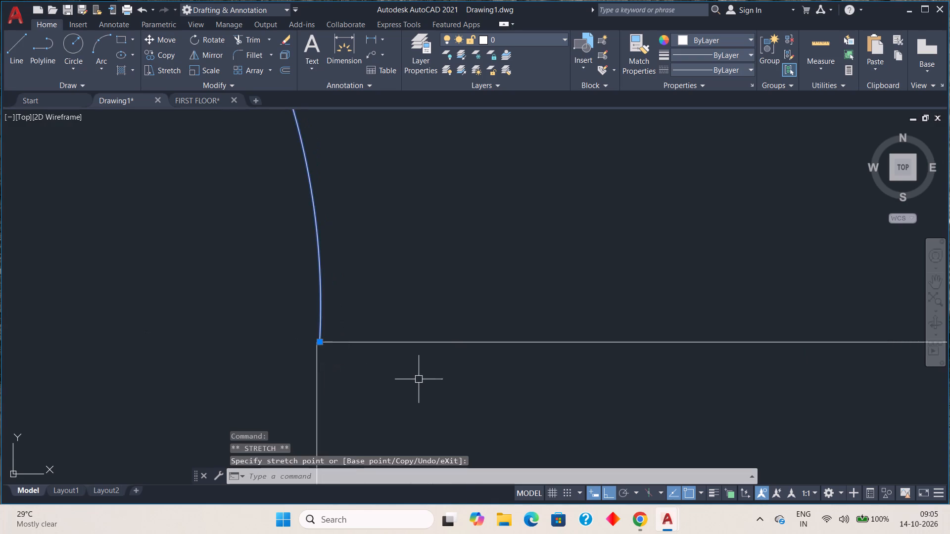
pyautogui.scroll(-4, 422, 378)
pyautogui.click(378, 293)
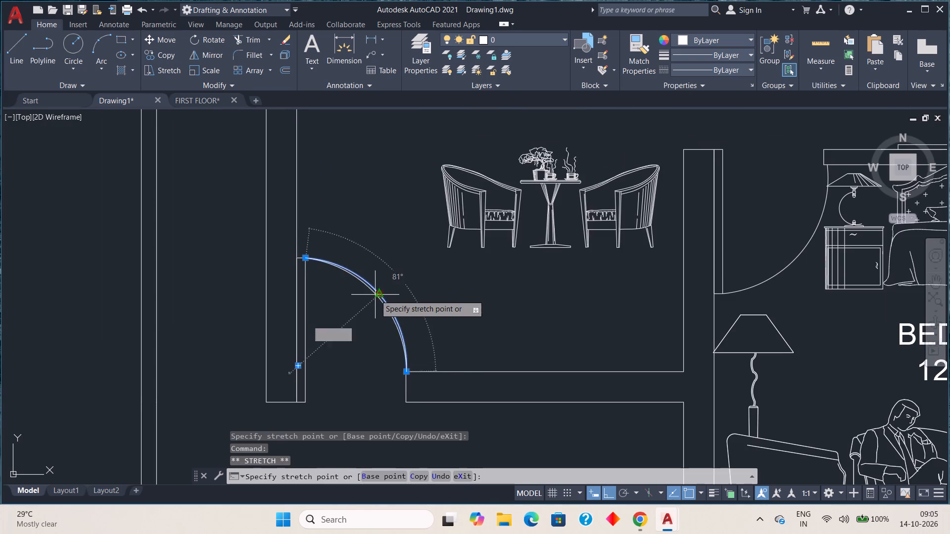
pyautogui.click(374, 296)
pyautogui.scroll(-3, 368, 349)
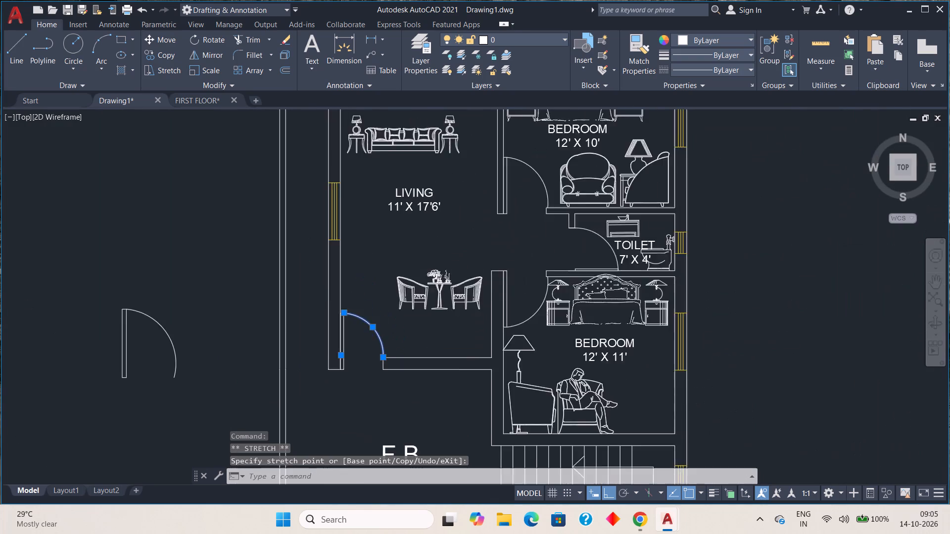
pyautogui.moveTo(380, 294); pyautogui.dragTo(385, 388, button='middle')
pyautogui.press('Escape')
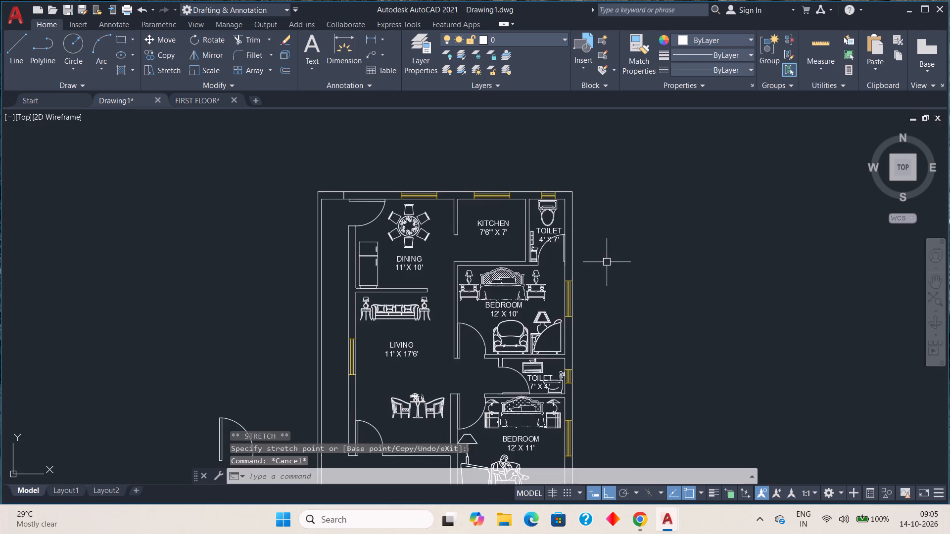
# Move the 4' x 7' toilet's door block about 8'-3" straight east, out of its opening and clear of the plan.
pyautogui.moveTo(605, 262); pyautogui.dragTo(415, 335, button='middle')
pyautogui.scroll(3, 383, 335)
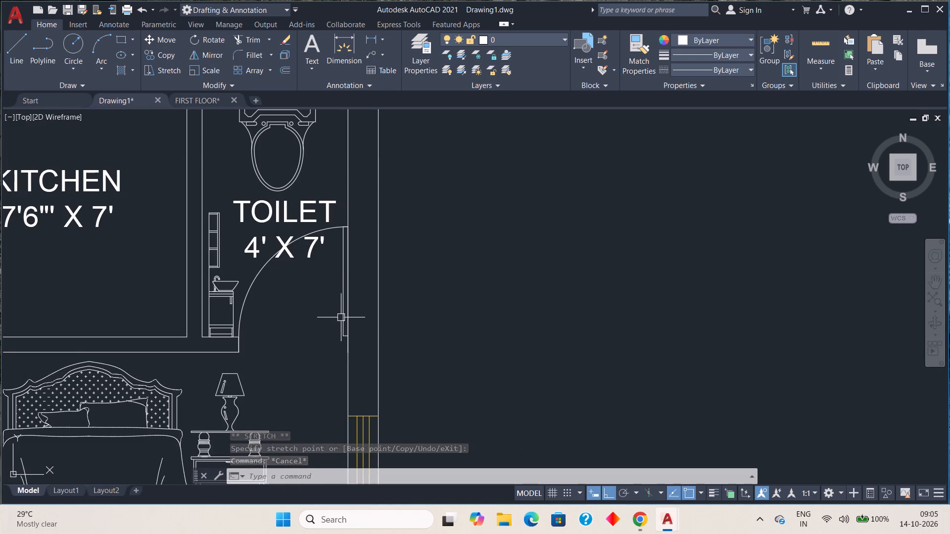
pyautogui.click(341, 317)
pyautogui.click(347, 336)
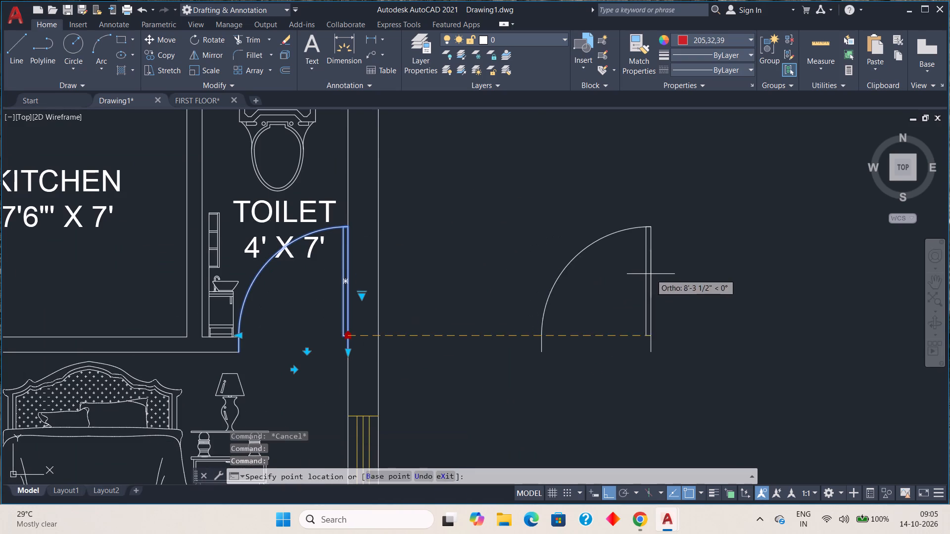
pyautogui.click(651, 274)
pyautogui.scroll(-2, 419, 303)
# Move the 7' x 4' toilet's door block straight east out of its opening into the empty area beside the plan.
pyautogui.moveTo(441, 359); pyautogui.dragTo(475, 67, button='middle')
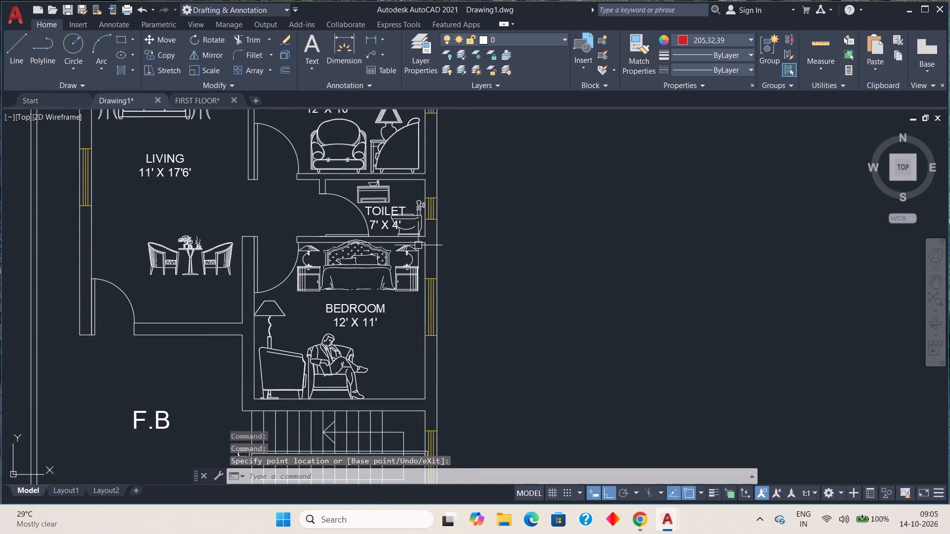
pyautogui.scroll(1, 418, 245)
pyautogui.click(312, 225)
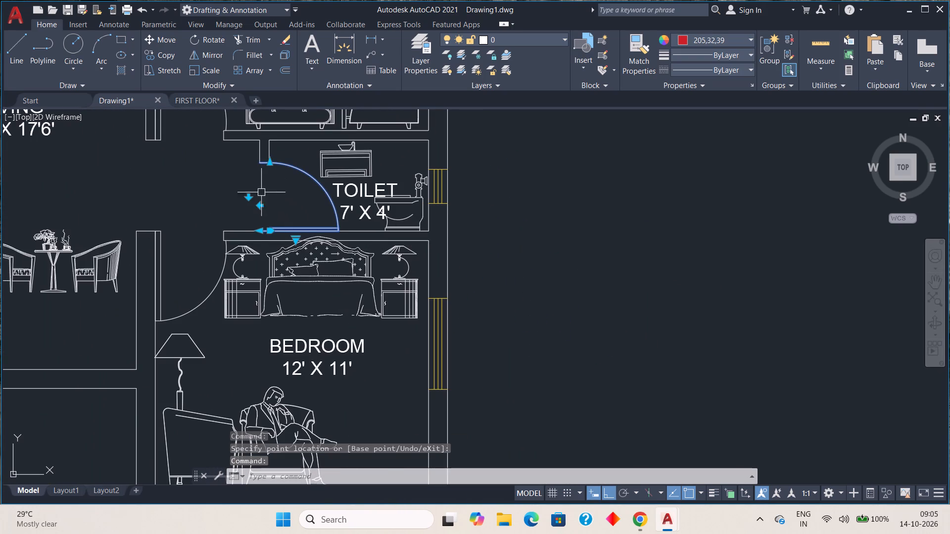
pyautogui.click(269, 230)
pyautogui.click(622, 229)
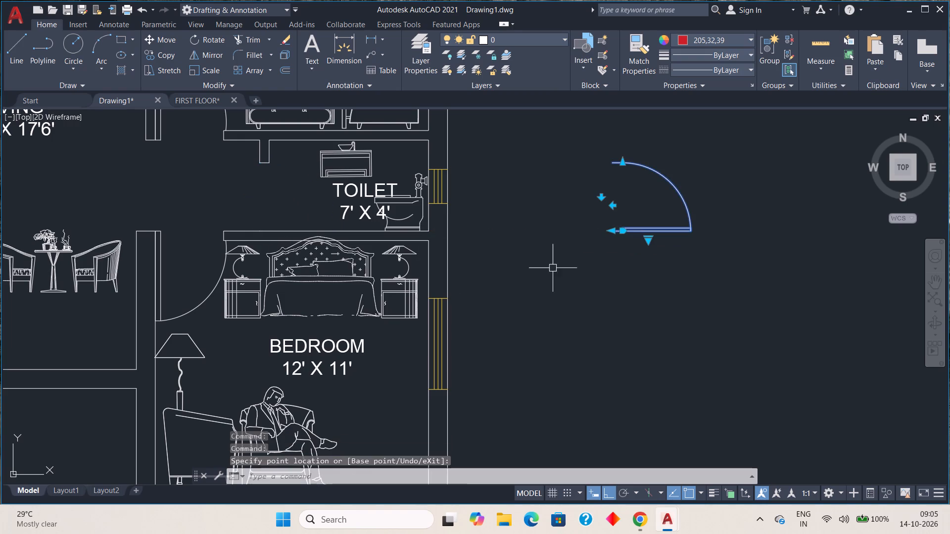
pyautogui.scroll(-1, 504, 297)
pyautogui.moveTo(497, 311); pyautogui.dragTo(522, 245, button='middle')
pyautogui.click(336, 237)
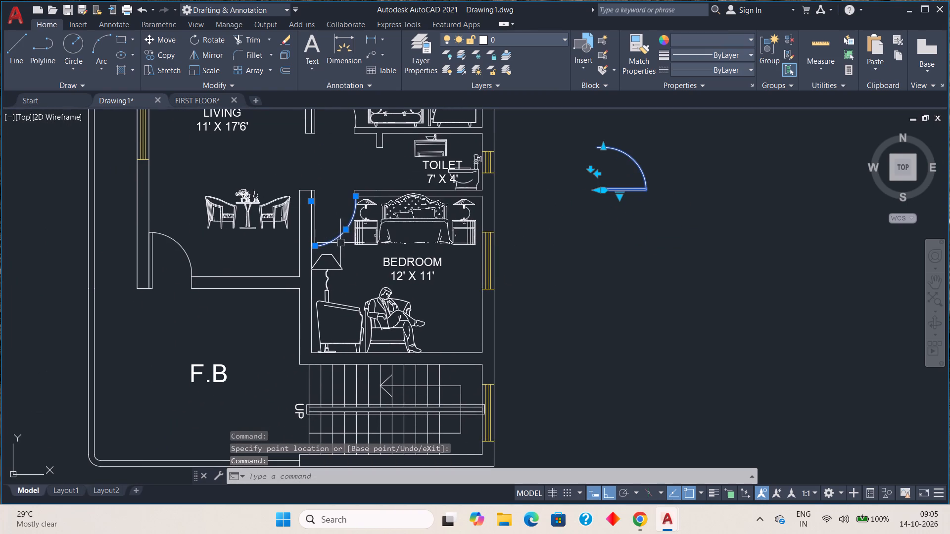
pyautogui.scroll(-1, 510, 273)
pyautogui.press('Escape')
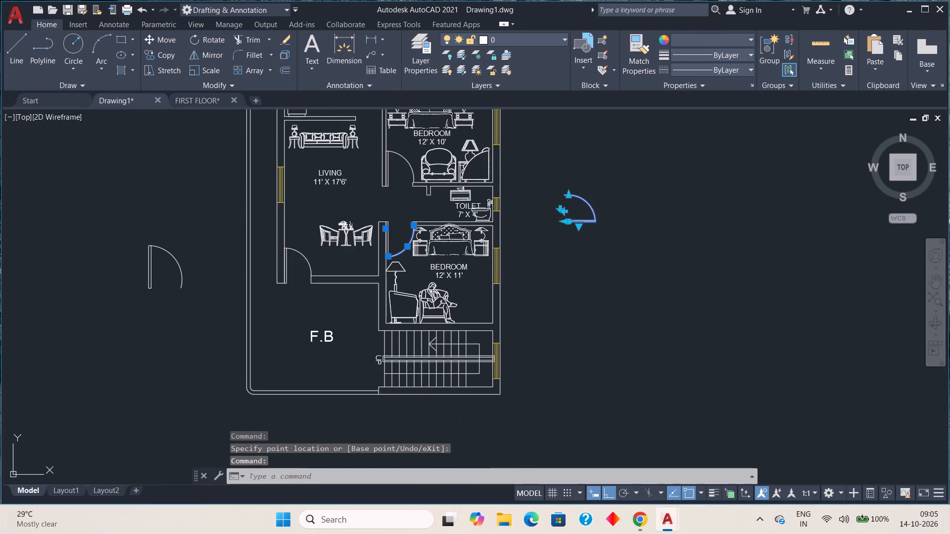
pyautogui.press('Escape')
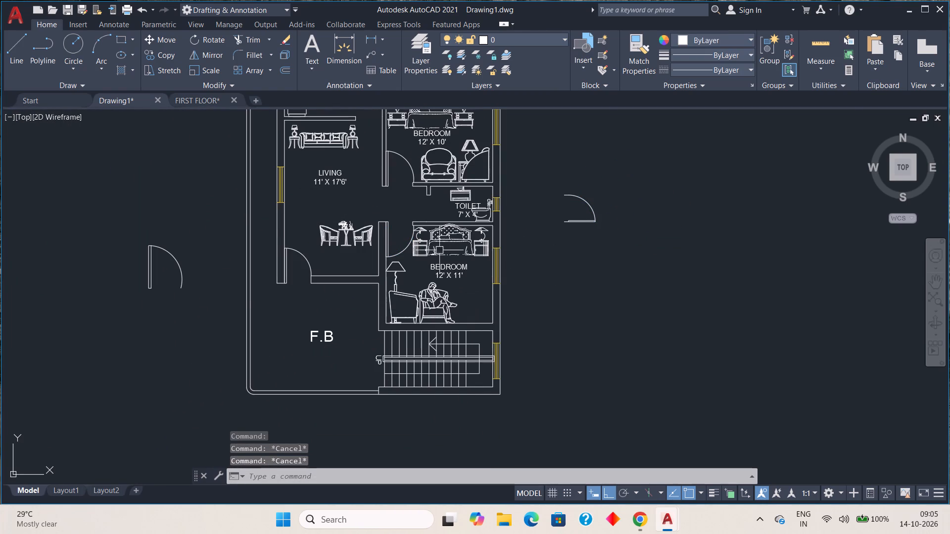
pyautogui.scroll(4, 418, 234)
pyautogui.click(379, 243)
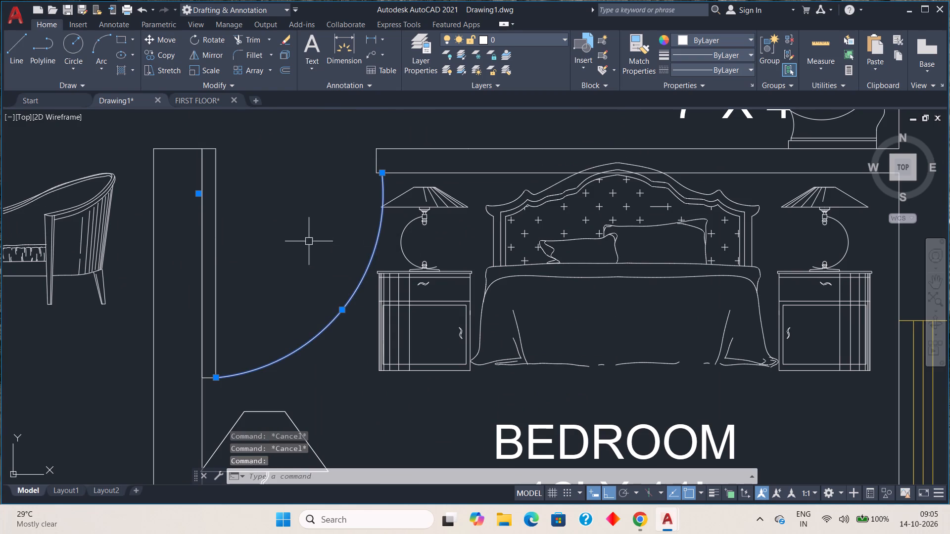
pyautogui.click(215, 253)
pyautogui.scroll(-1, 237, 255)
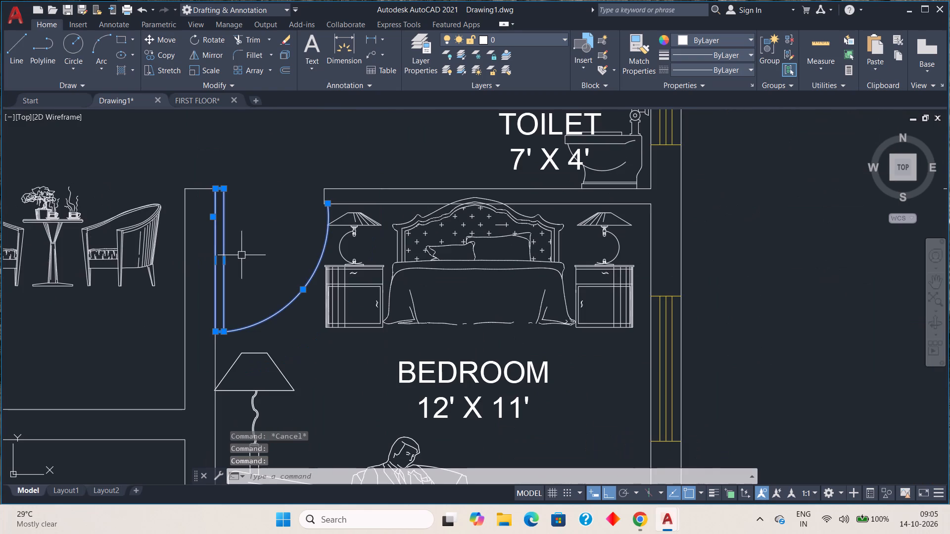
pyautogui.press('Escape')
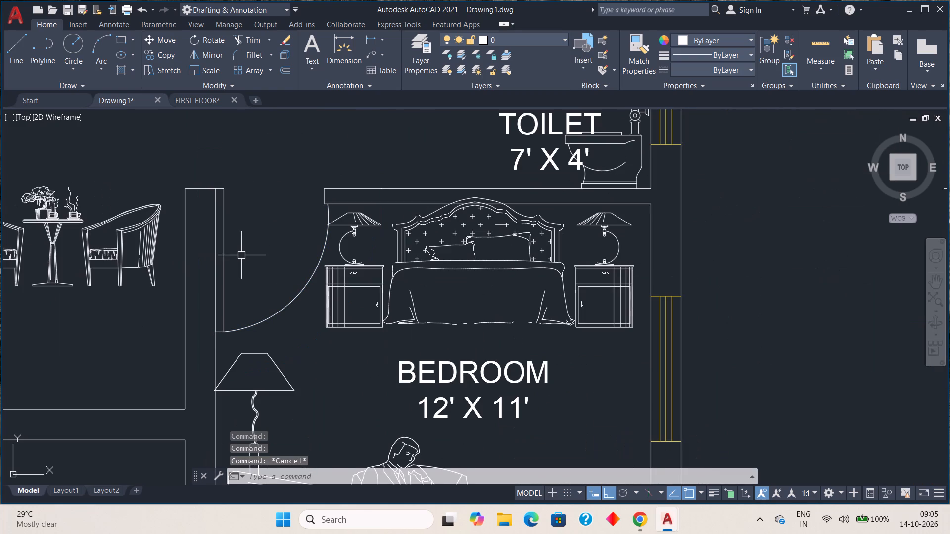
# Copy the dining door's leaf and arc straight east into the empty area beside the plan.
pyautogui.scroll(-2, 285, 372)
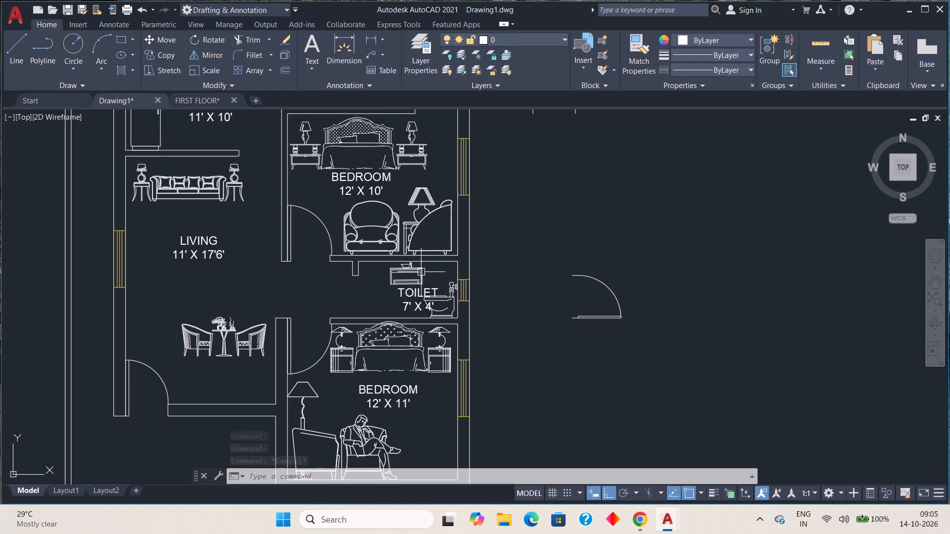
pyautogui.moveTo(428, 302); pyautogui.dragTo(438, 361, button='middle')
pyautogui.moveTo(437, 226); pyautogui.dragTo(439, 313, button='middle')
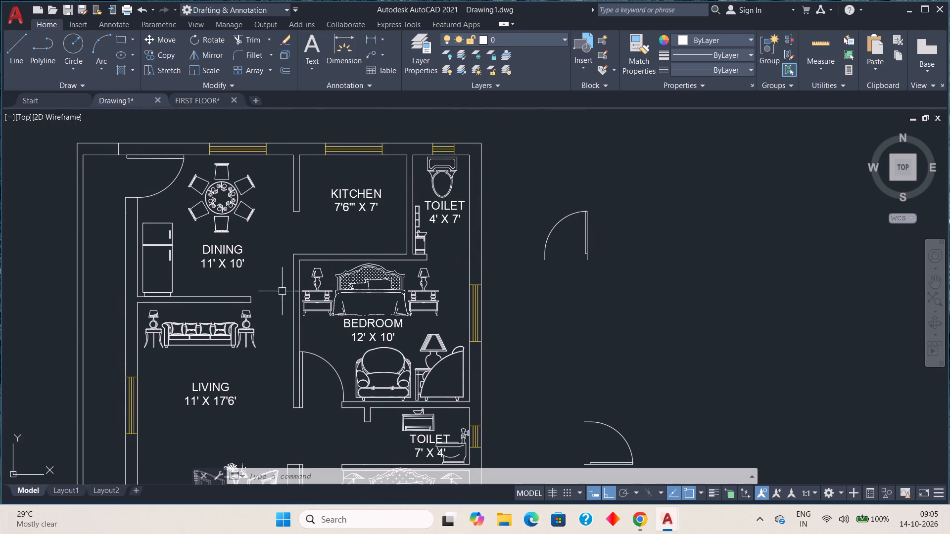
pyautogui.click(159, 195)
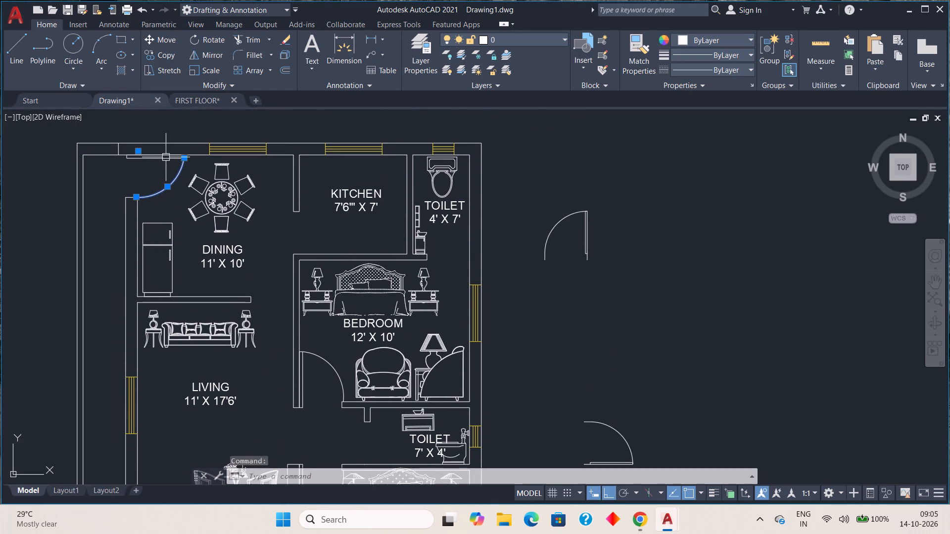
pyautogui.click(166, 157)
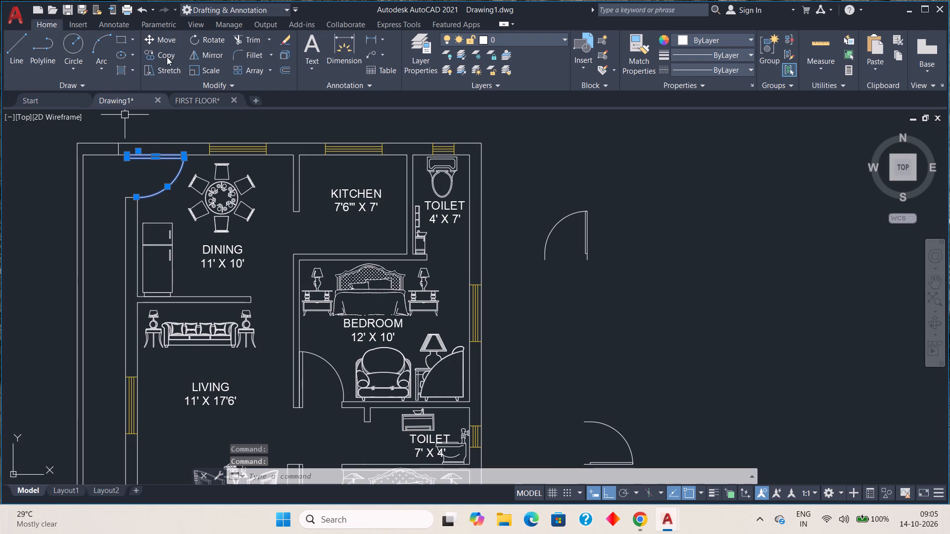
pyautogui.click(167, 57)
pyautogui.click(163, 157)
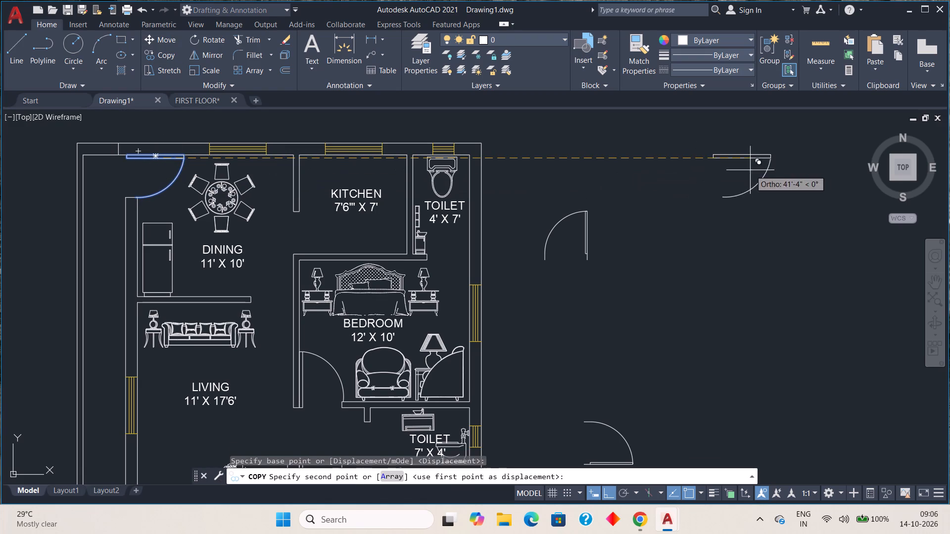
pyautogui.click(716, 248)
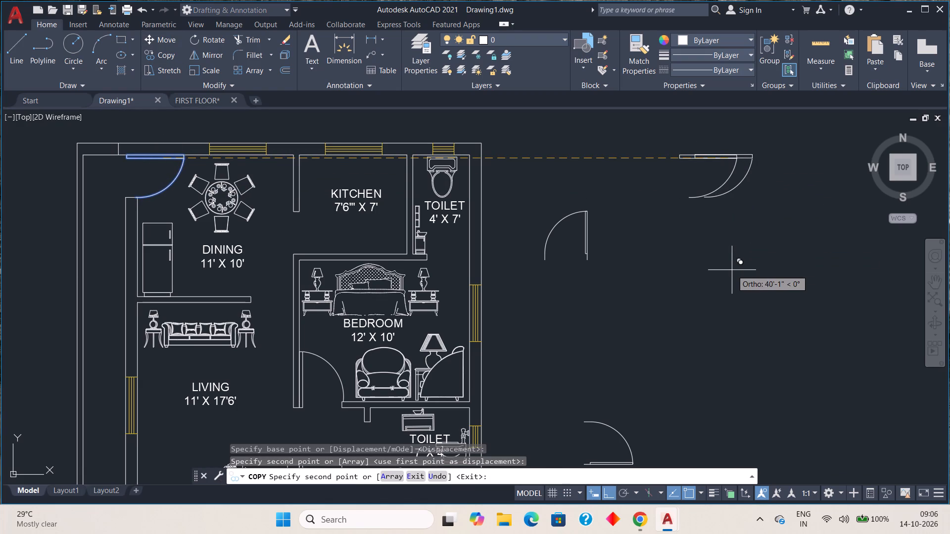
pyautogui.press('Escape')
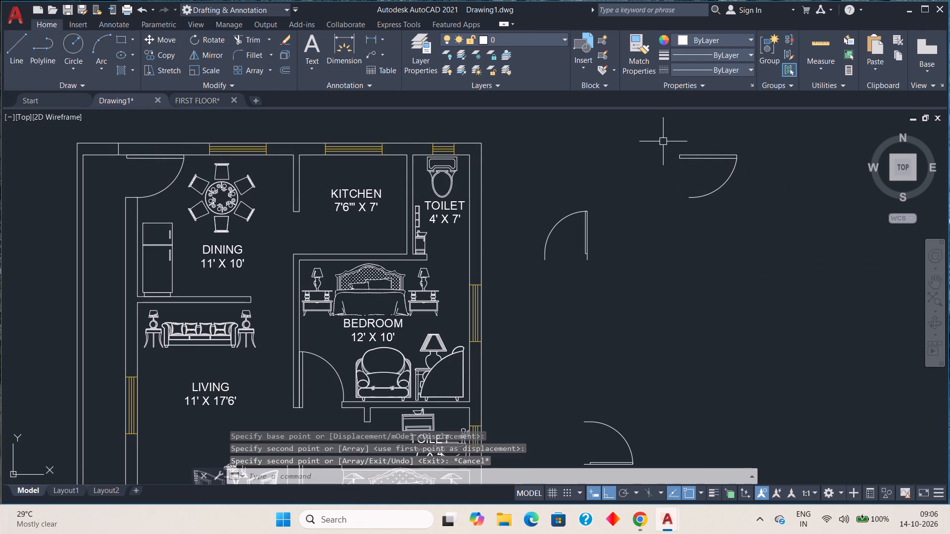
# Rotate the copied dining door 90° about the hinge end of its leaf so the leaf stands vertical.
pyautogui.click(663, 141)
pyautogui.click(771, 214)
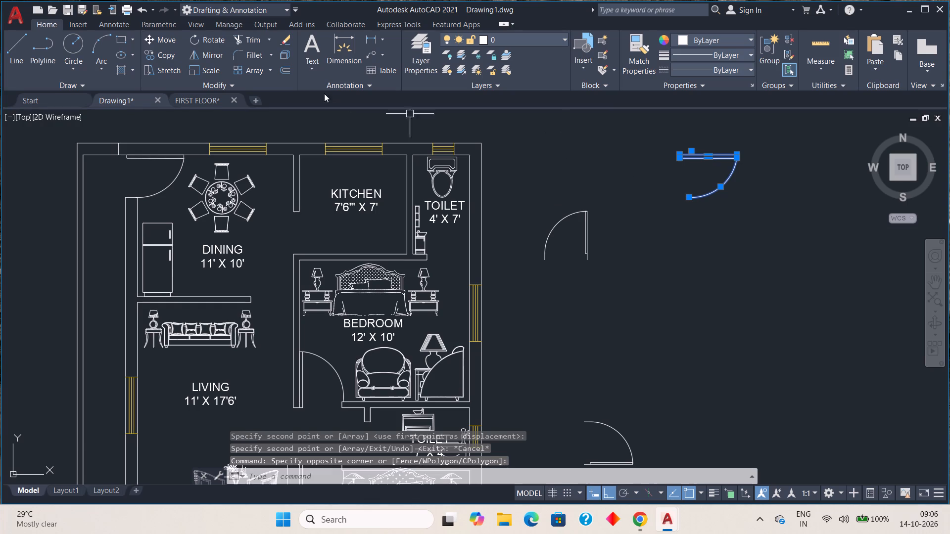
pyautogui.click(204, 36)
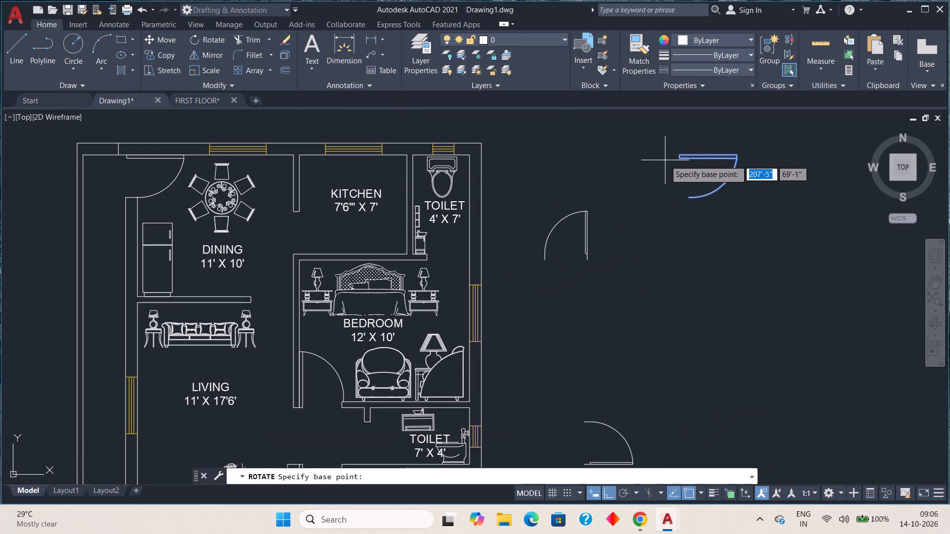
pyautogui.click(681, 153)
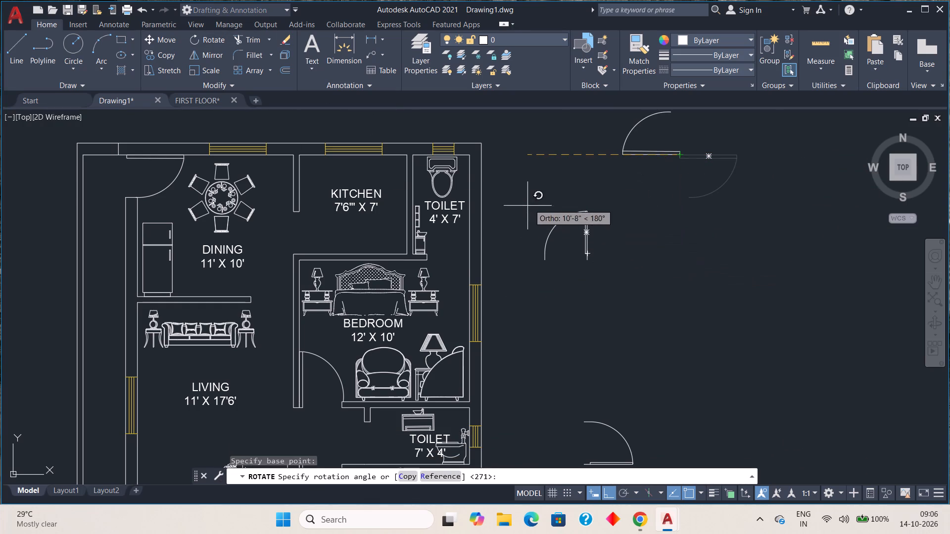
pyautogui.moveTo(690, 127); pyautogui.dragTo(708, 204, button='middle')
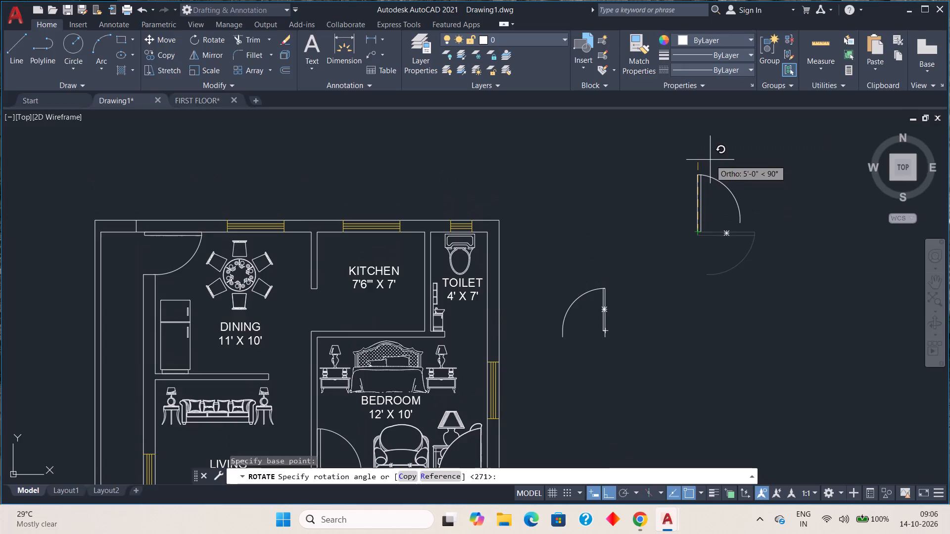
pyautogui.click(710, 157)
# Mirror the rotated door across a vertical line on its leaf side, keeping the original.
pyautogui.moveTo(663, 152); pyautogui.dragTo(679, 166)
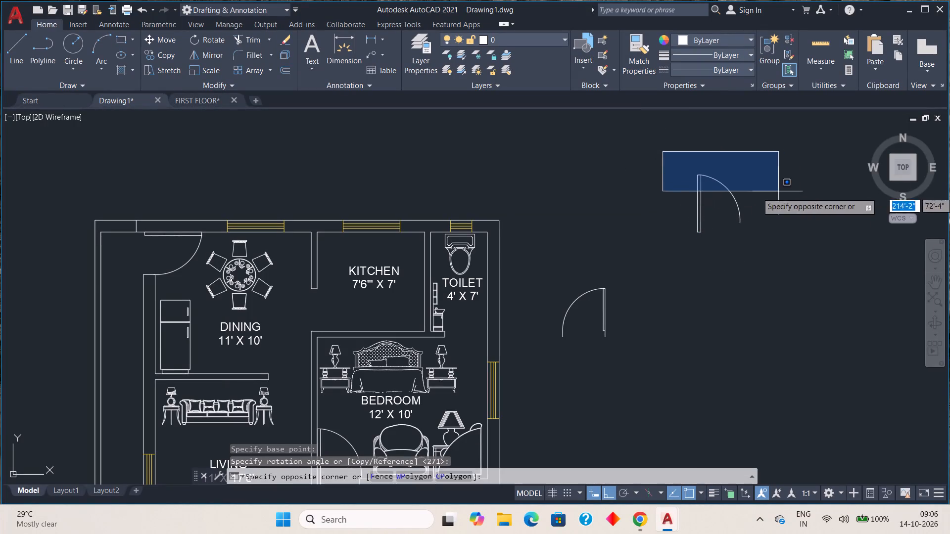
pyautogui.click(799, 249)
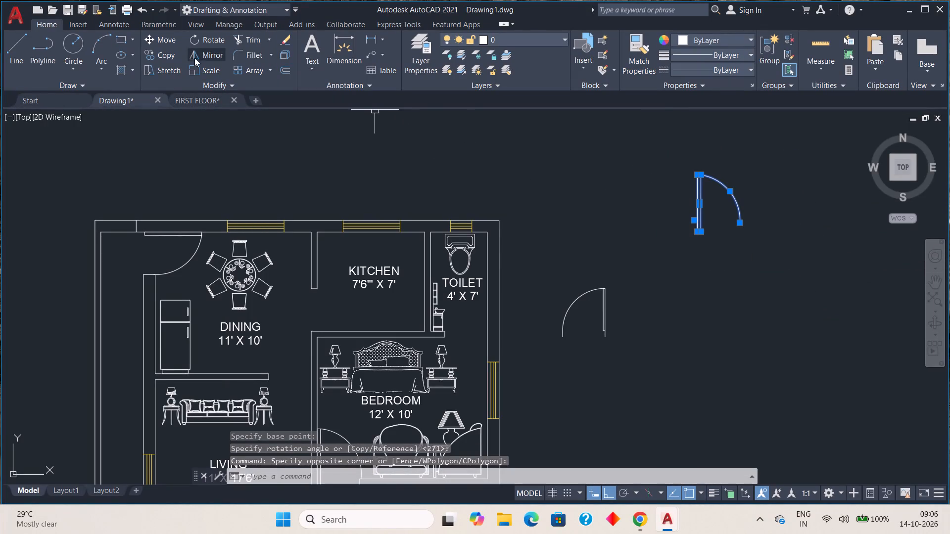
pyautogui.click(195, 55)
pyautogui.click(667, 179)
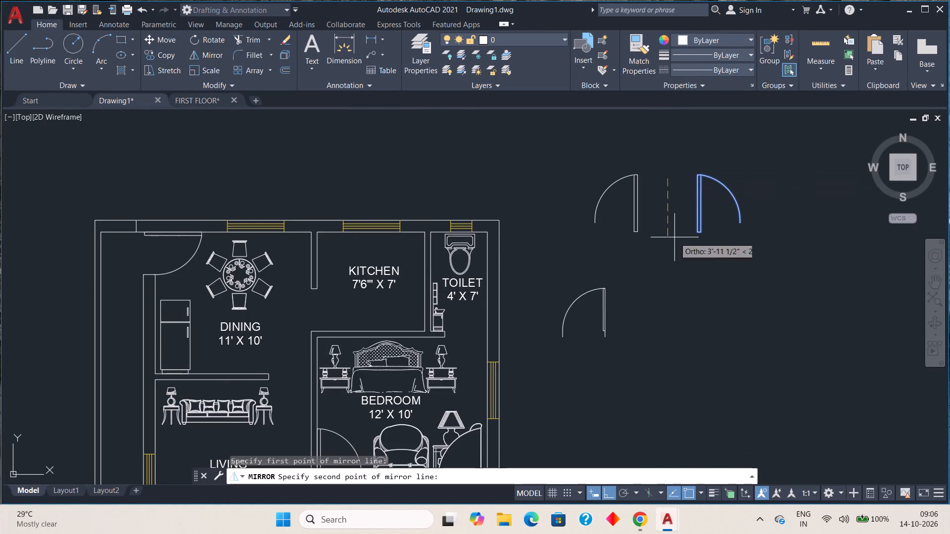
pyautogui.click(676, 260)
pyautogui.moveTo(698, 298); pyautogui.dragTo(676, 260)
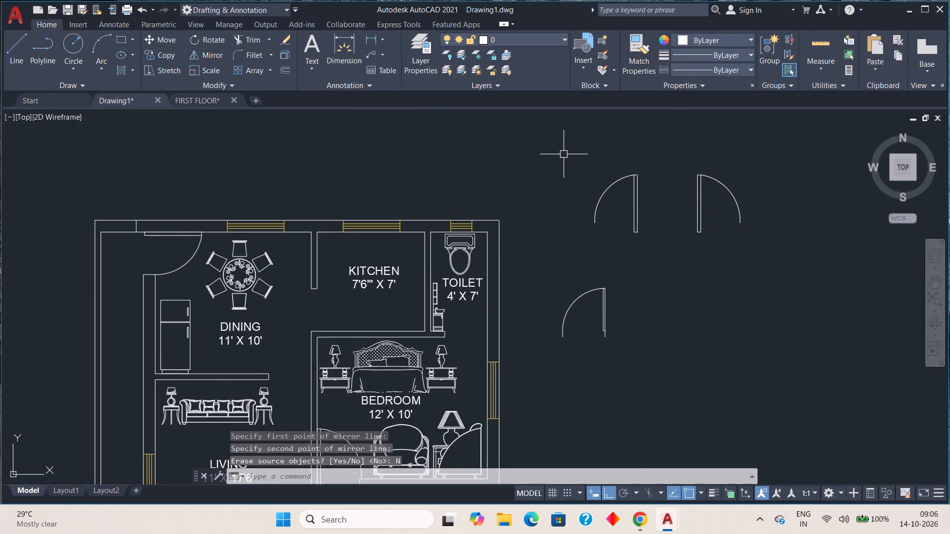
# Move the rotated door into the 4' x 7' toilet's opening, placing the leaf's lower outer corner on the east wall's inner face.
pyautogui.moveTo(564, 154); pyautogui.dragTo(570, 160)
pyautogui.click(666, 239)
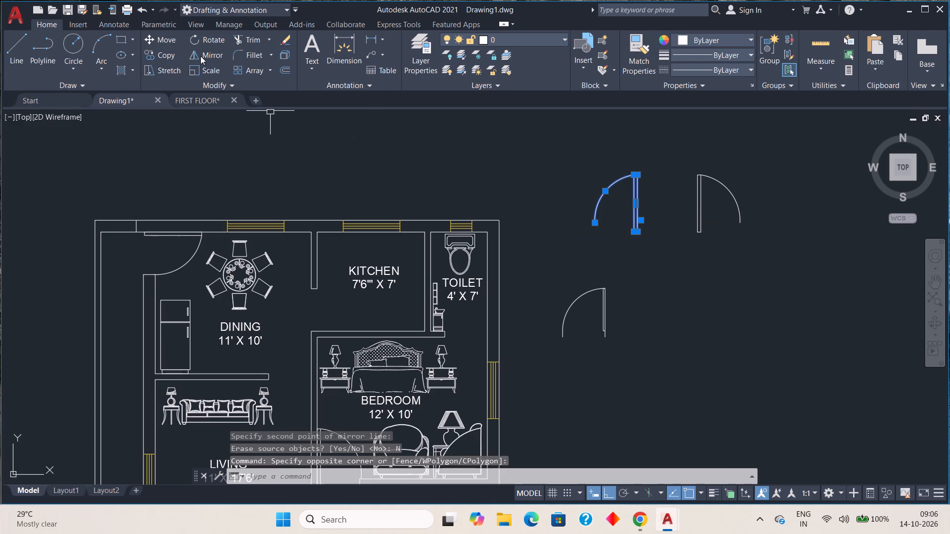
pyautogui.click(155, 36)
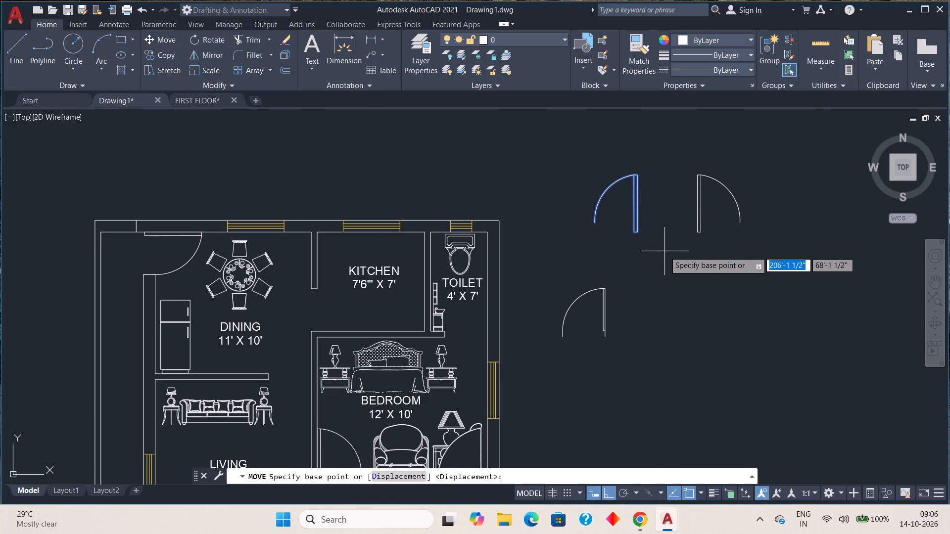
pyautogui.scroll(2, 665, 251)
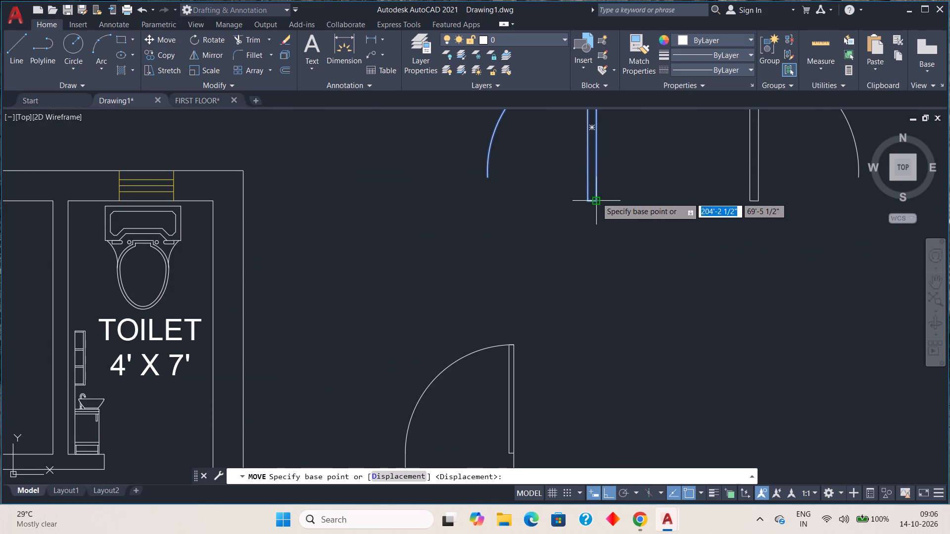
pyautogui.click(597, 202)
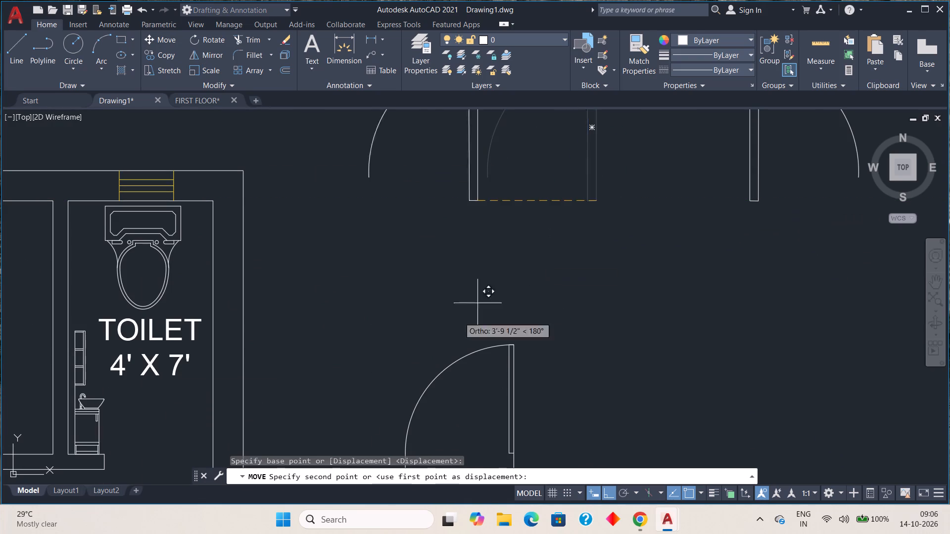
pyautogui.scroll(-1, 327, 395)
pyautogui.click(608, 491)
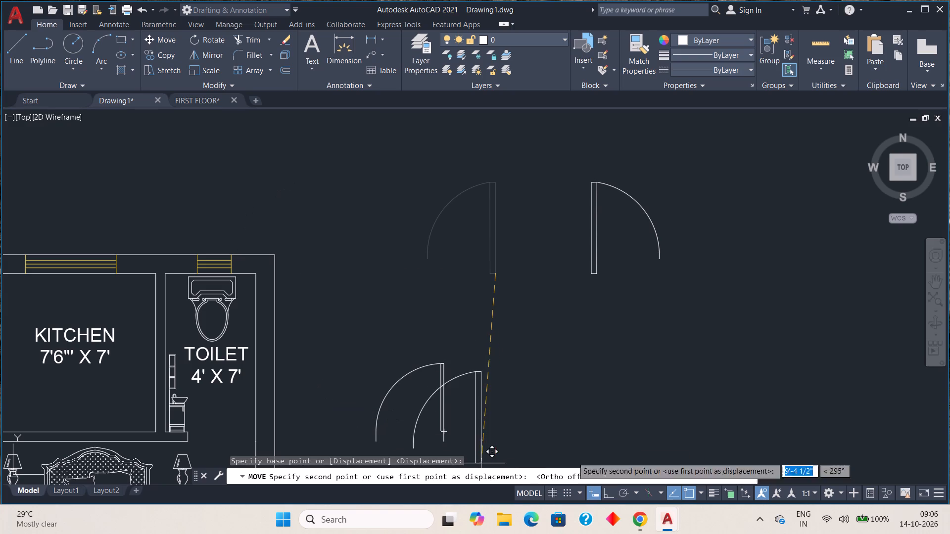
pyautogui.moveTo(252, 405); pyautogui.dragTo(324, 300, button='middle')
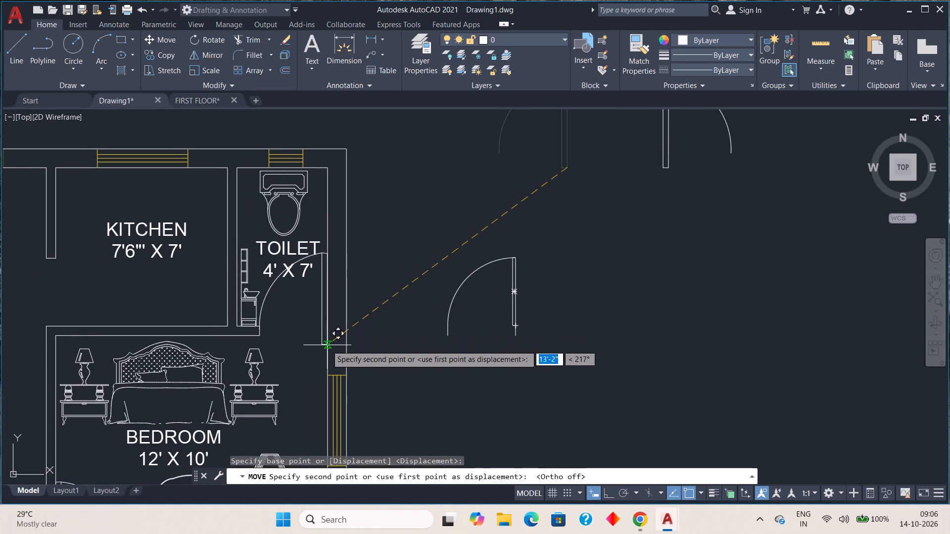
pyautogui.scroll(1, 328, 344)
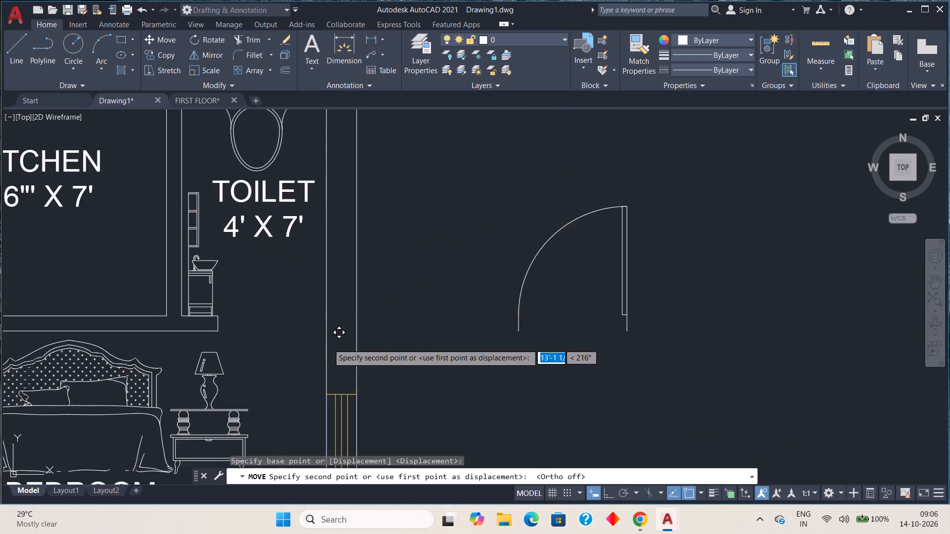
pyautogui.scroll(1, 328, 344)
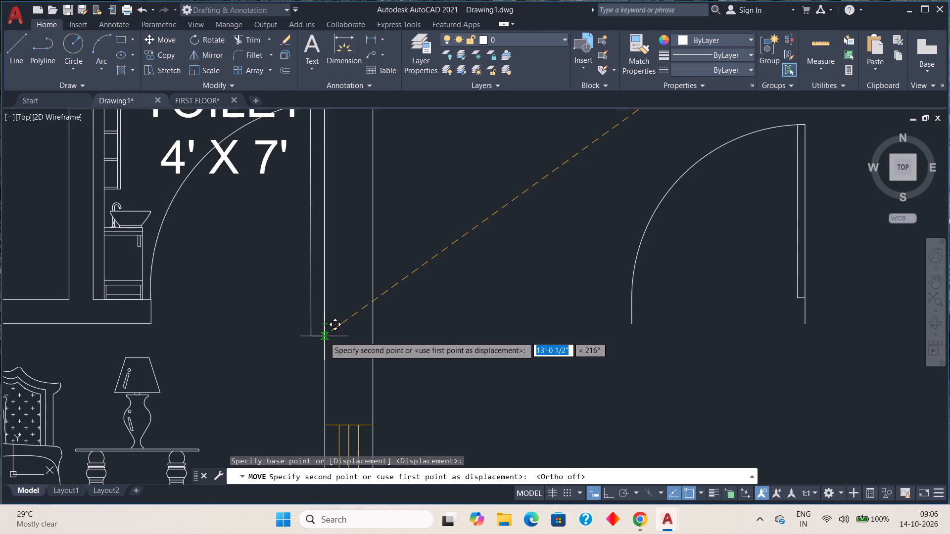
pyautogui.click(324, 336)
pyautogui.scroll(-2, 462, 316)
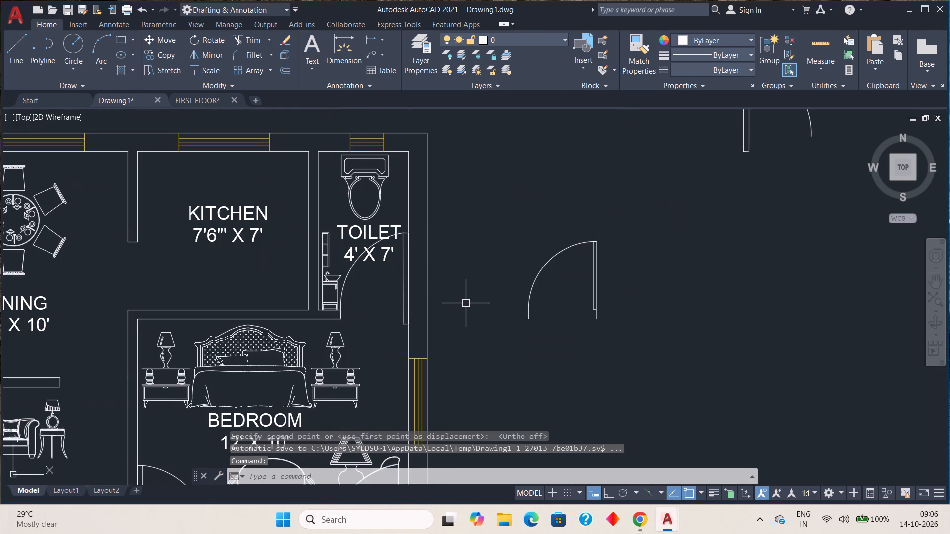
# Shorten the 4' x 7' toilet door's leaf by stretching its top edge downward along the wall.
pyautogui.moveTo(467, 301); pyautogui.dragTo(468, 305, button='middle')
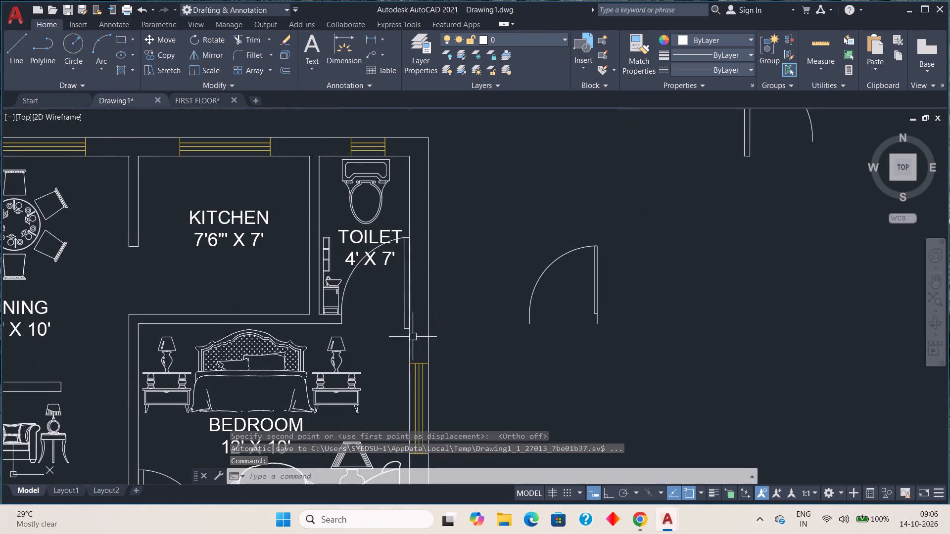
pyautogui.scroll(2, 411, 337)
pyautogui.click(400, 320)
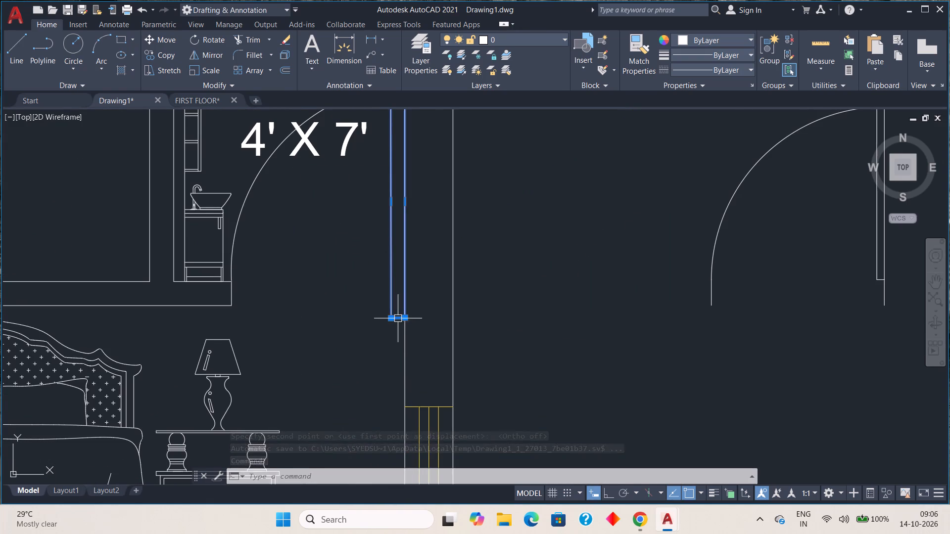
pyautogui.scroll(-1, 382, 245)
pyautogui.moveTo(445, 210); pyautogui.dragTo(450, 311, button='middle')
pyautogui.scroll(3, 422, 260)
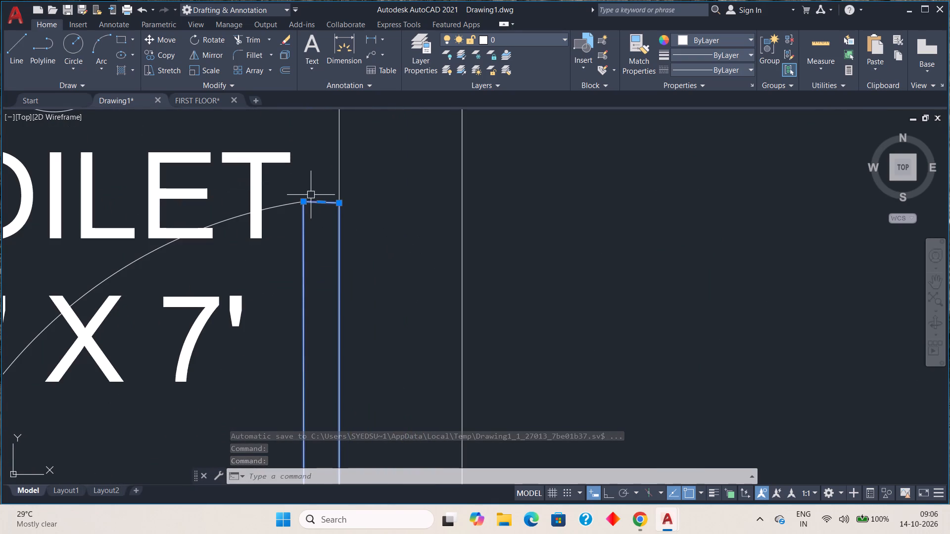
pyautogui.click(322, 202)
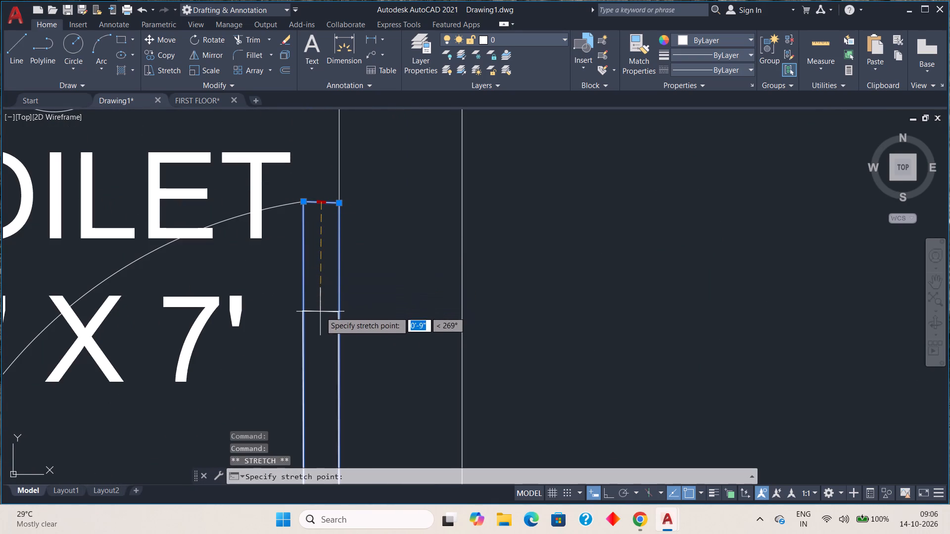
pyautogui.click(320, 352)
pyautogui.scroll(-1, 441, 314)
pyautogui.moveTo(439, 323); pyautogui.dragTo(433, 311, button='middle')
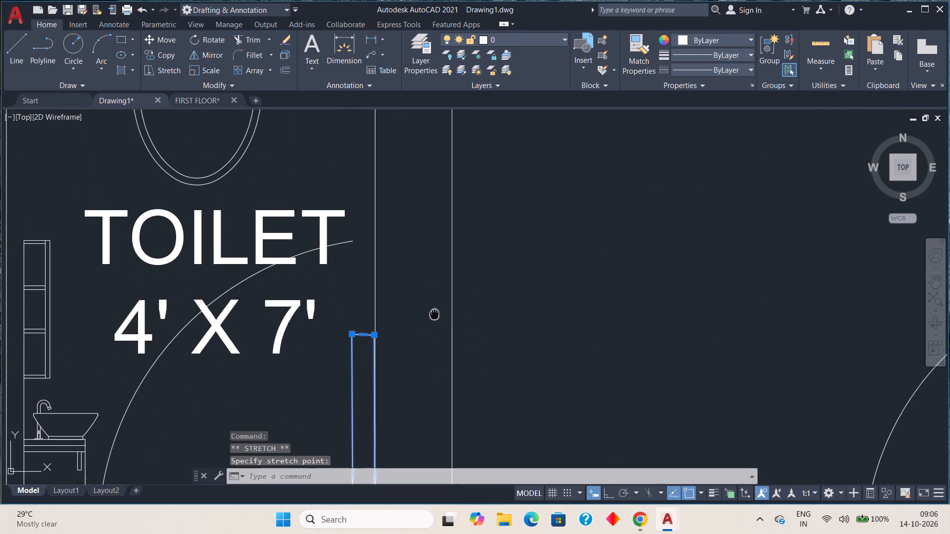
pyautogui.moveTo(433, 311); pyautogui.dragTo(469, 134, button='middle')
pyautogui.scroll(-1, 579, 199)
pyautogui.moveTo(381, 273); pyautogui.dragTo(394, 306, button='middle')
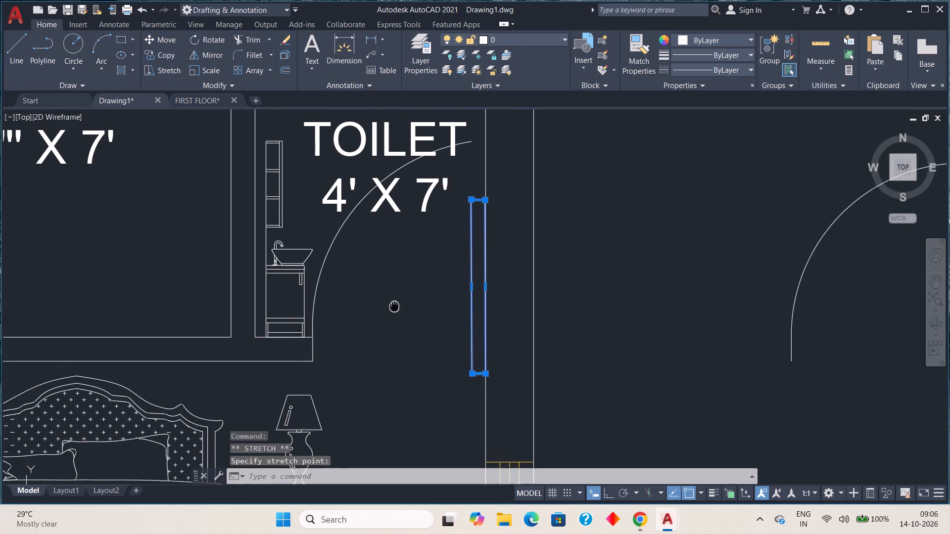
pyautogui.moveTo(394, 306); pyautogui.dragTo(399, 318, button='middle')
pyautogui.click(344, 238)
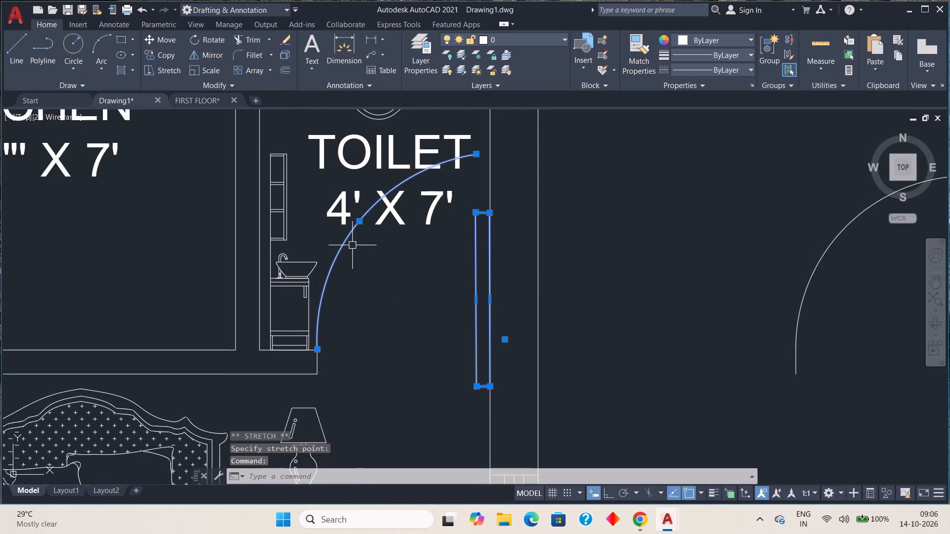
pyautogui.press('Escape')
pyautogui.press('Escape')
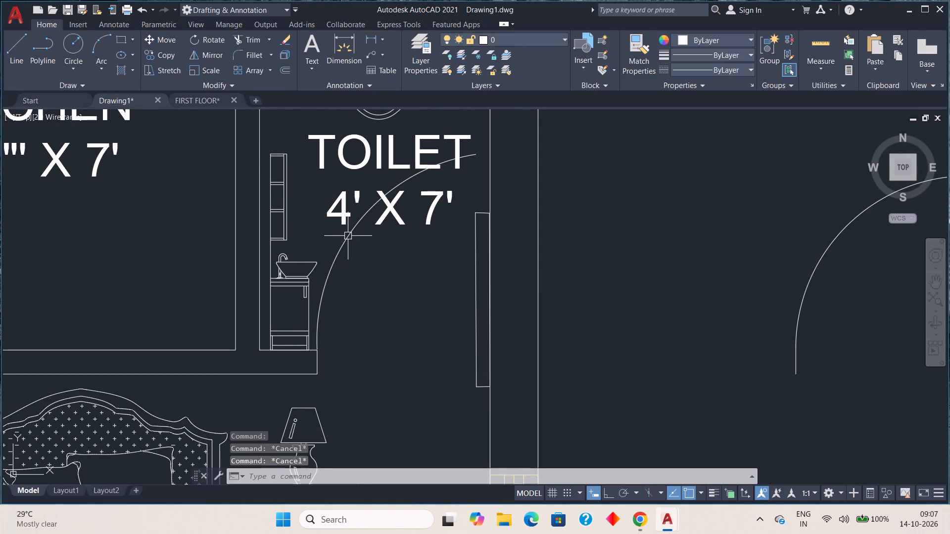
# Reshape the toilet door's swing arc to run from the shortened leaf's top corner to the lower corner of the opposite wall end.
pyautogui.click(347, 235)
pyautogui.click(476, 153)
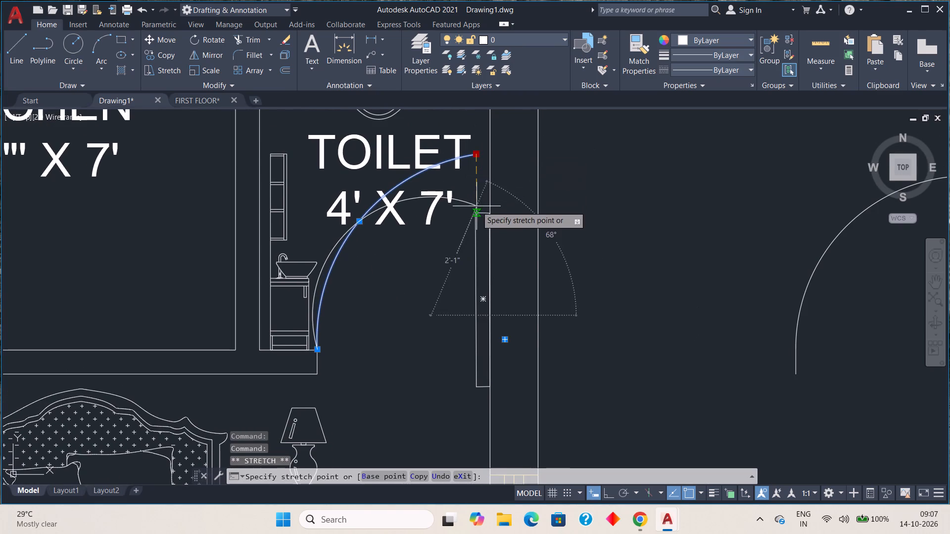
pyautogui.click(473, 213)
pyautogui.press('Escape')
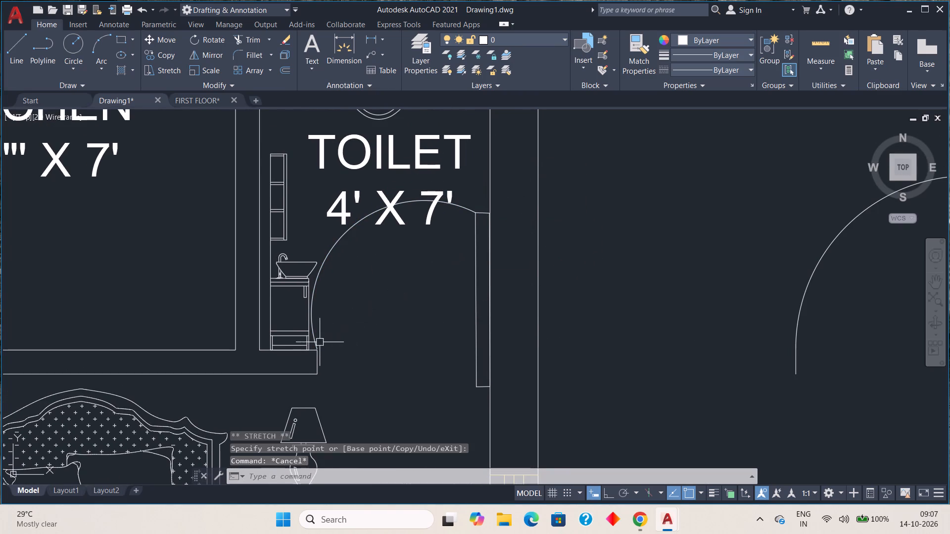
pyautogui.click(311, 328)
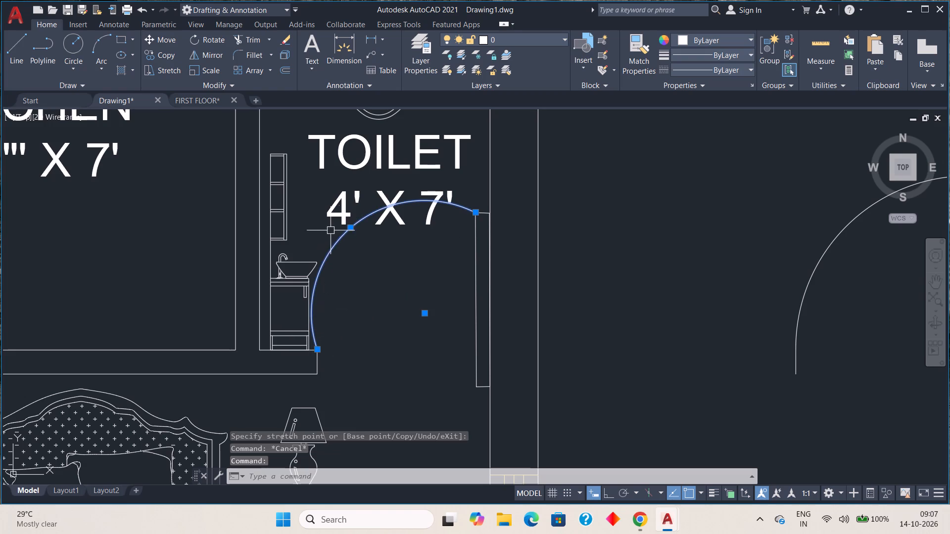
pyautogui.click(352, 226)
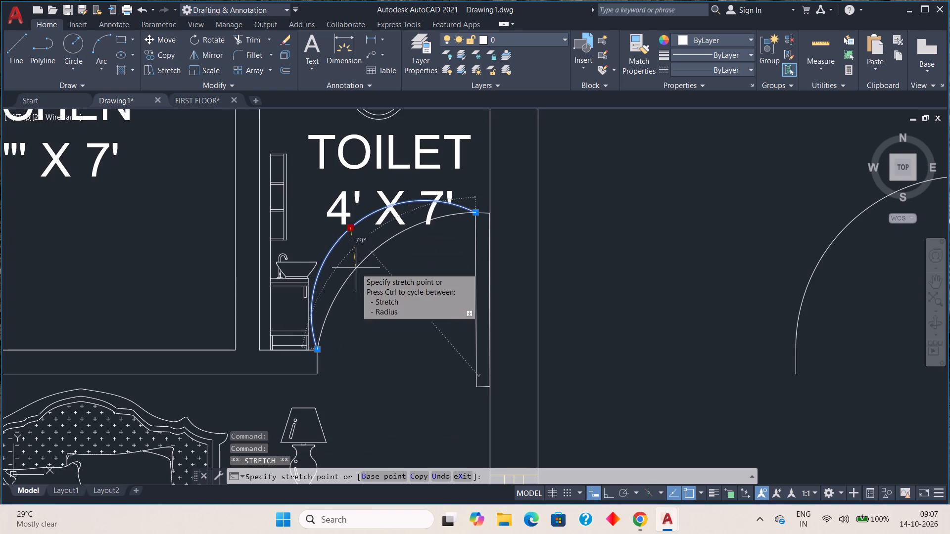
pyautogui.click(356, 273)
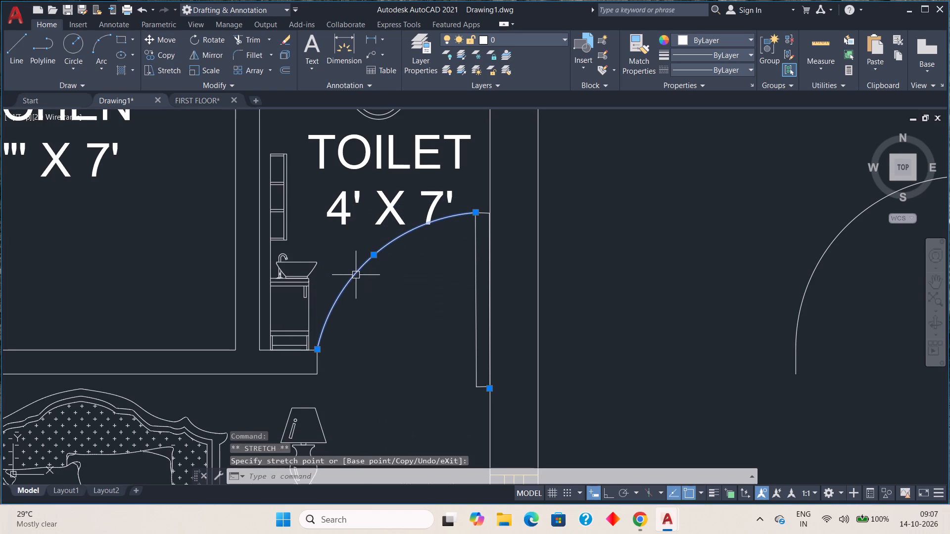
pyautogui.press('Escape')
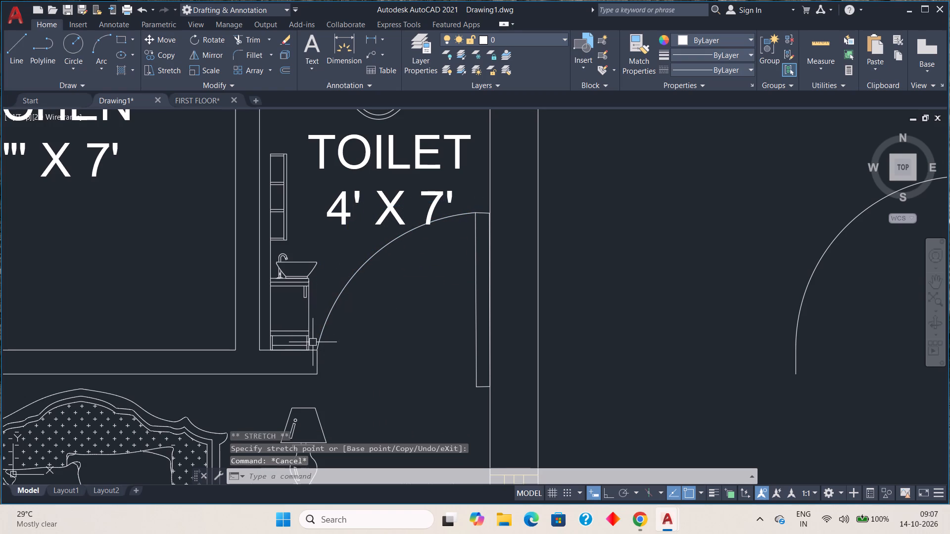
pyautogui.click(323, 333)
pyautogui.click(319, 347)
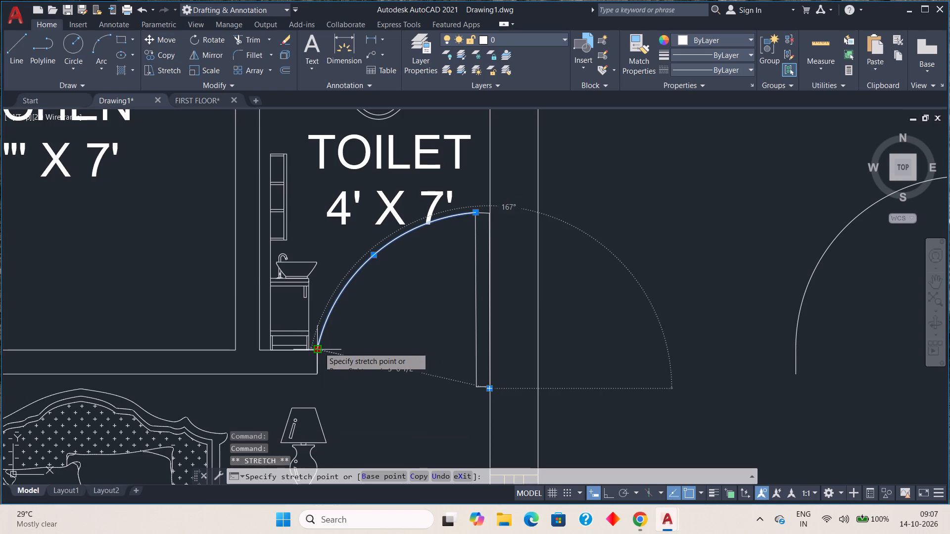
pyautogui.click(319, 373)
pyautogui.press('Escape')
# Delete the old toilet door block and the spare mirrored door from the area beside the plan's upper half.
pyautogui.scroll(-2, 405, 325)
pyautogui.moveTo(506, 328); pyautogui.dragTo(500, 281, button='middle')
pyautogui.moveTo(540, 181); pyautogui.dragTo(557, 205)
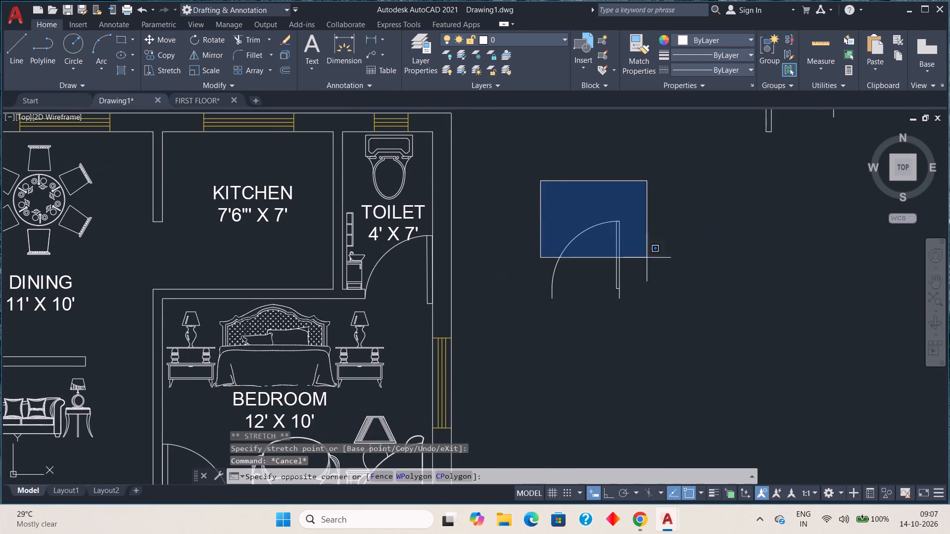
pyautogui.click(678, 348)
pyautogui.moveTo(710, 262); pyautogui.dragTo(524, 404, button='middle')
pyautogui.moveTo(530, 194); pyautogui.dragTo(536, 205)
pyautogui.click(683, 311)
pyautogui.click(496, 146)
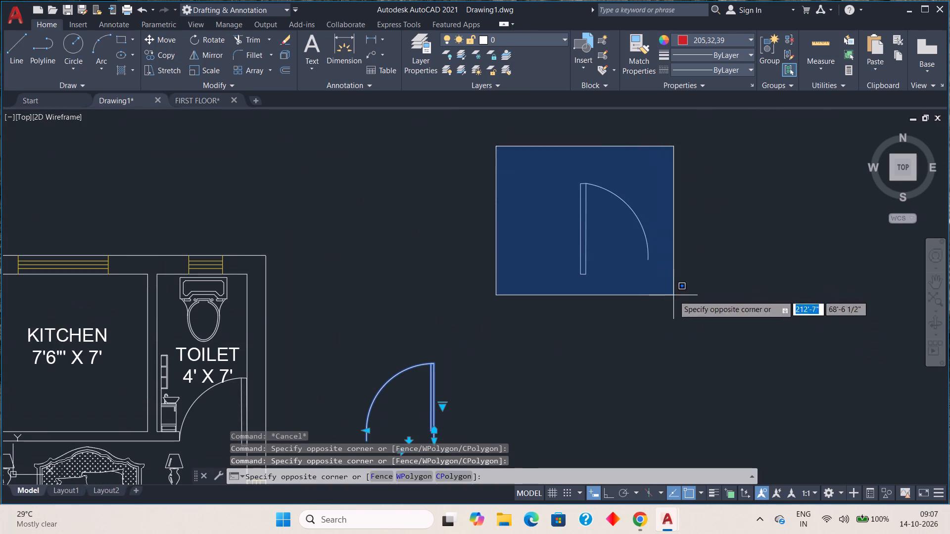
pyautogui.click(673, 295)
pyautogui.press('Delete')
# Copy the 4' x 7' toilet door's leaf and arc into the empty area east of the plan.
pyautogui.scroll(-1, 489, 348)
pyautogui.moveTo(447, 366); pyautogui.dragTo(464, 364, button='middle')
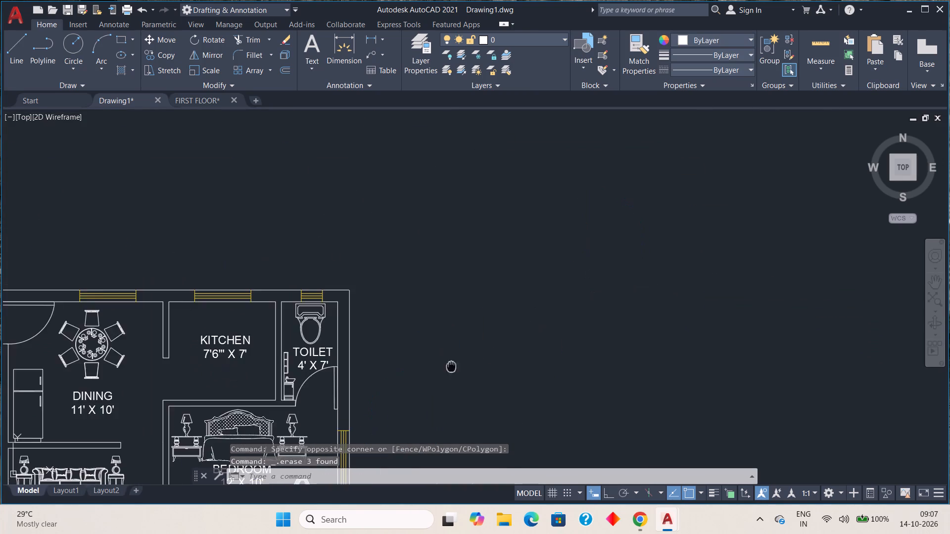
pyautogui.moveTo(464, 364); pyautogui.dragTo(634, 219, button='middle')
pyautogui.moveTo(556, 254); pyautogui.dragTo(550, 224, button='middle')
pyautogui.click(513, 205)
pyautogui.click(496, 197)
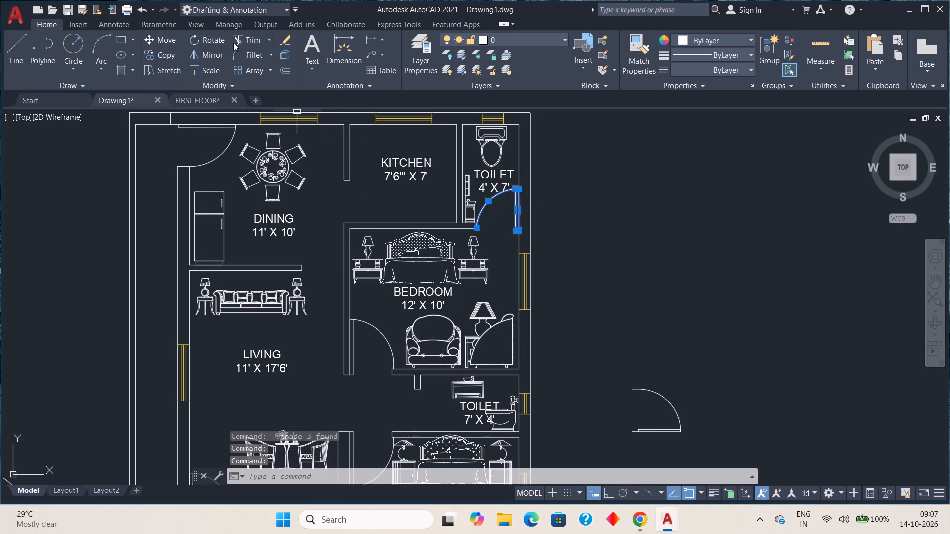
pyautogui.click(156, 55)
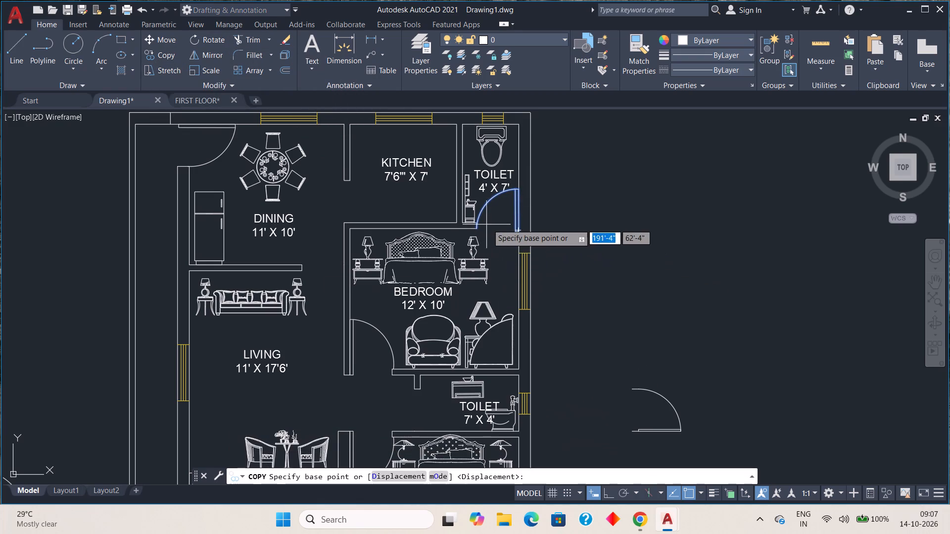
pyautogui.click(512, 217)
pyautogui.click(680, 236)
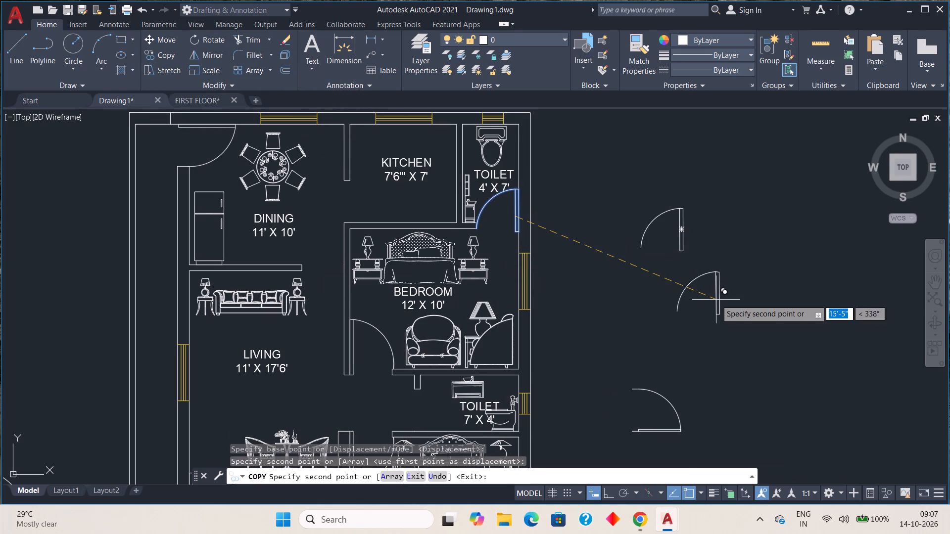
pyautogui.press('Escape')
# Rotate the copied toilet door 90° clockwise about the lower end of its leaf so the leaf lies horizontal.
pyautogui.moveTo(620, 181); pyautogui.dragTo(640, 207)
pyautogui.click(760, 266)
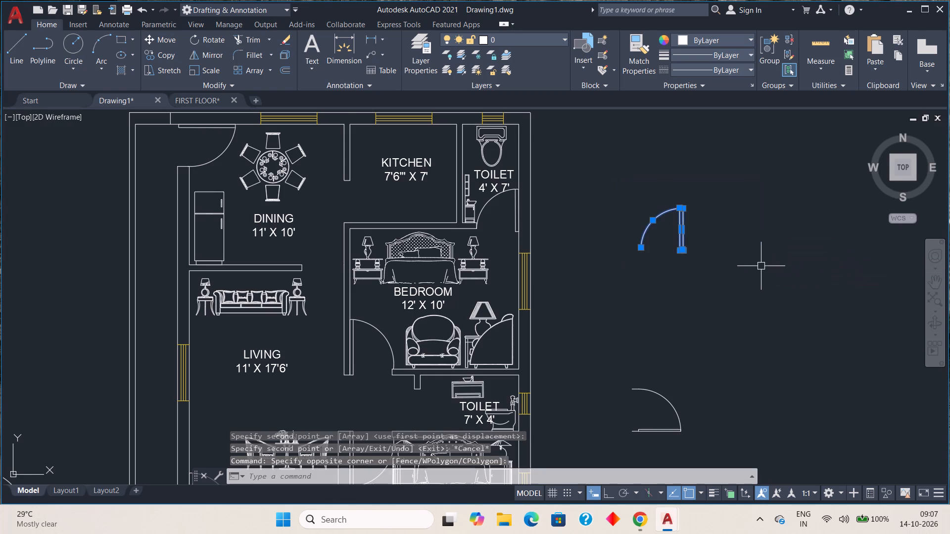
pyautogui.click(206, 41)
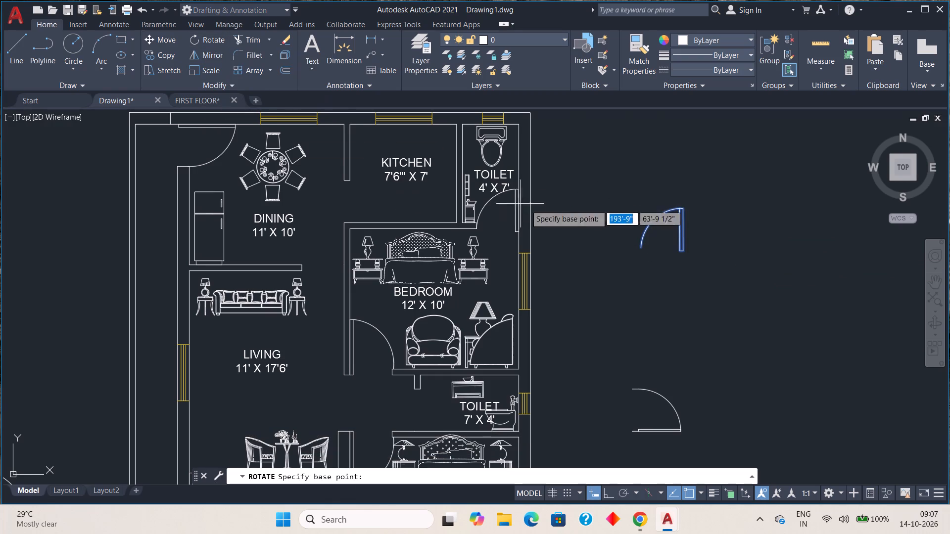
pyautogui.click(609, 489)
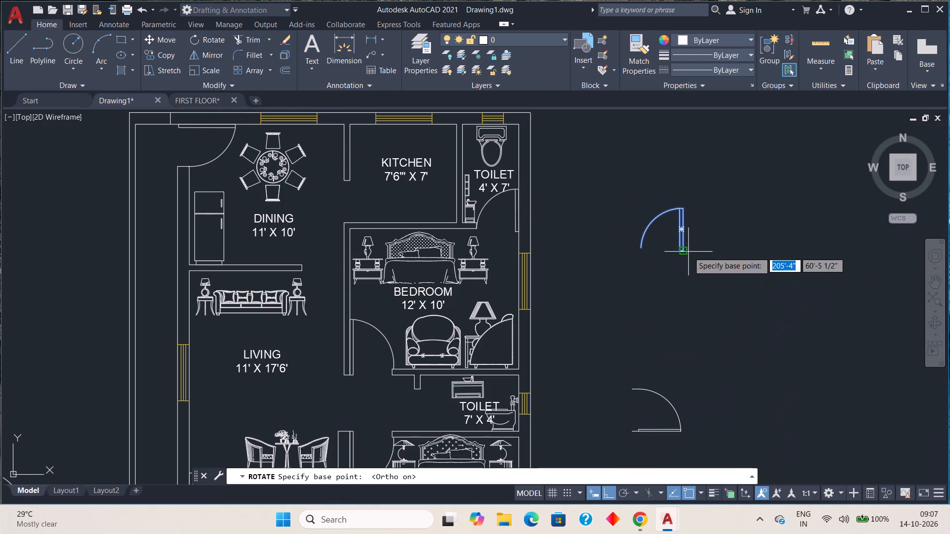
pyautogui.click(688, 251)
pyautogui.click(685, 317)
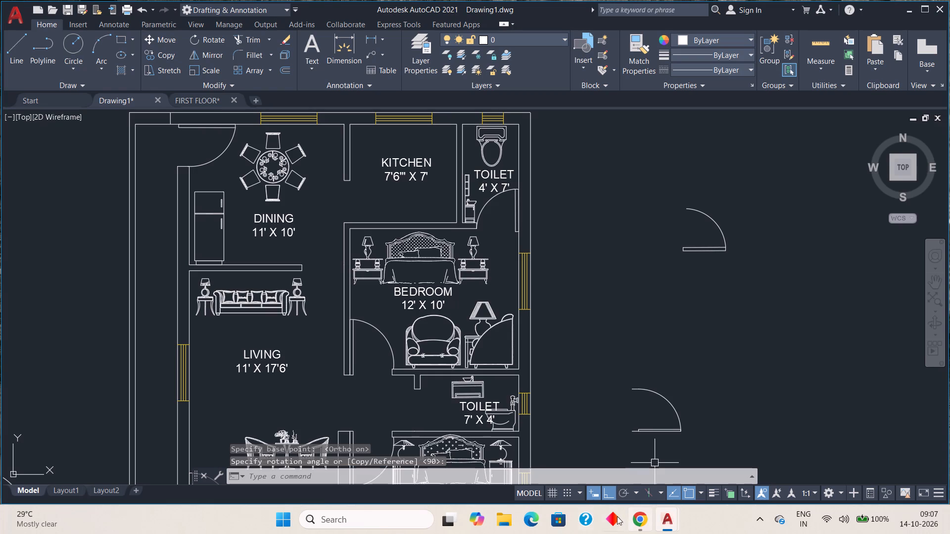
# Move the rotated door copy into the 7' x 4' toilet opening, with its leaf's lower corner on the wall line below.
pyautogui.click(608, 494)
pyautogui.click(629, 172)
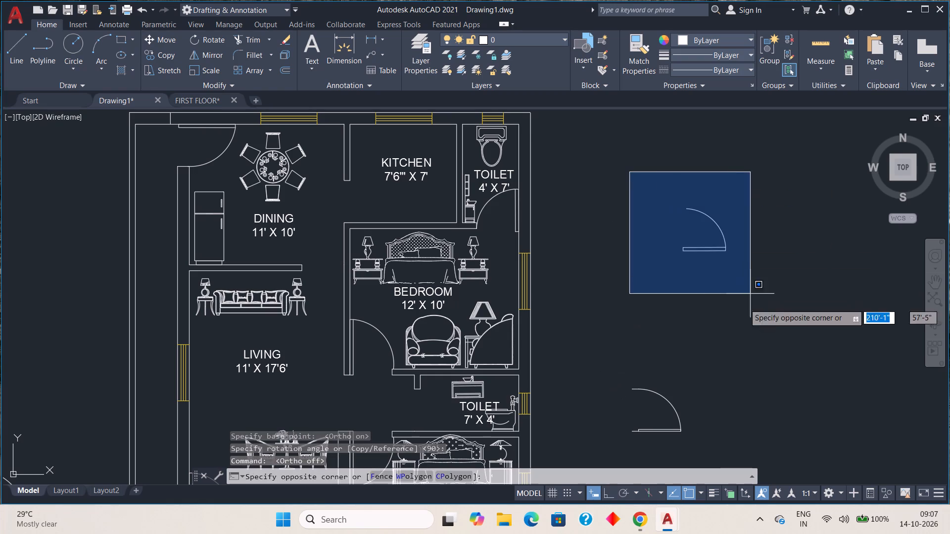
pyautogui.click(767, 308)
pyautogui.click(150, 41)
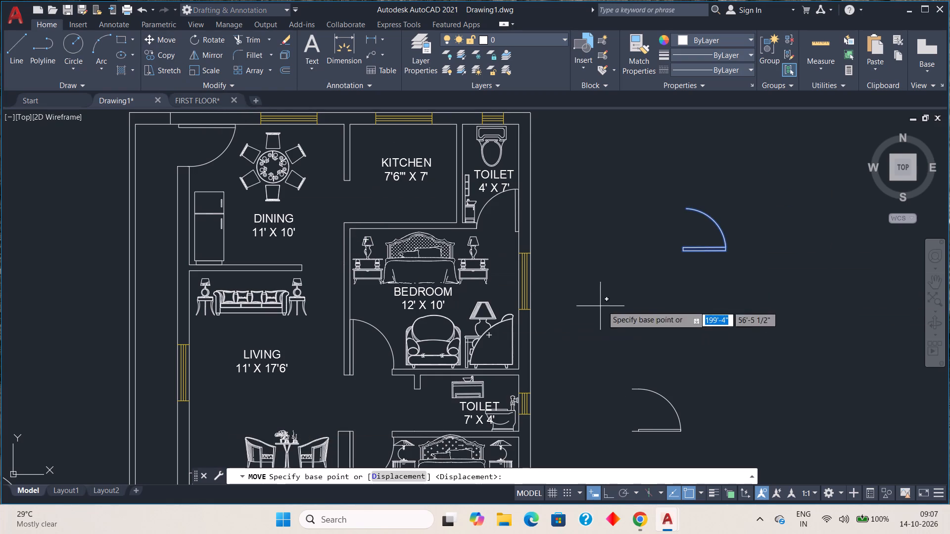
pyautogui.scroll(1, 655, 264)
pyautogui.click(701, 245)
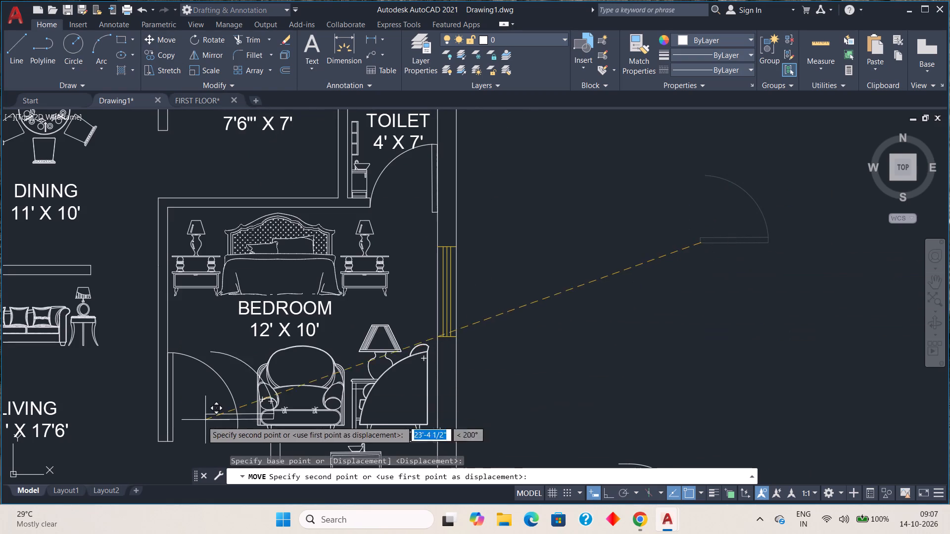
pyautogui.moveTo(189, 433); pyautogui.dragTo(263, 229, button='middle')
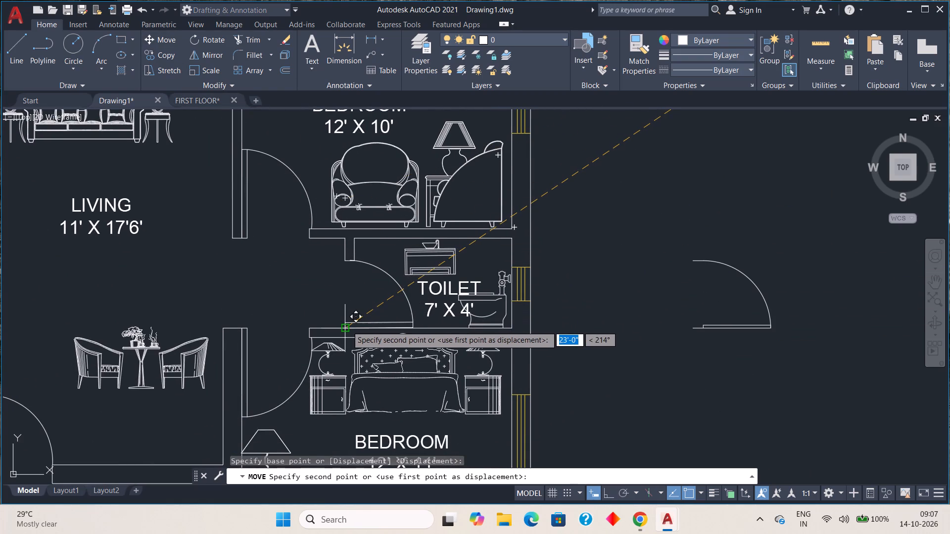
pyautogui.scroll(3, 336, 328)
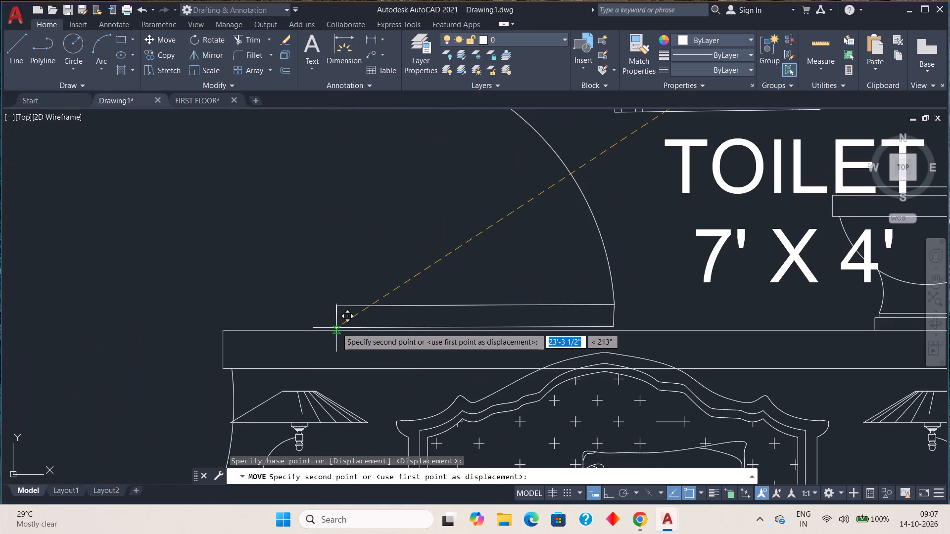
pyautogui.scroll(-2, 336, 328)
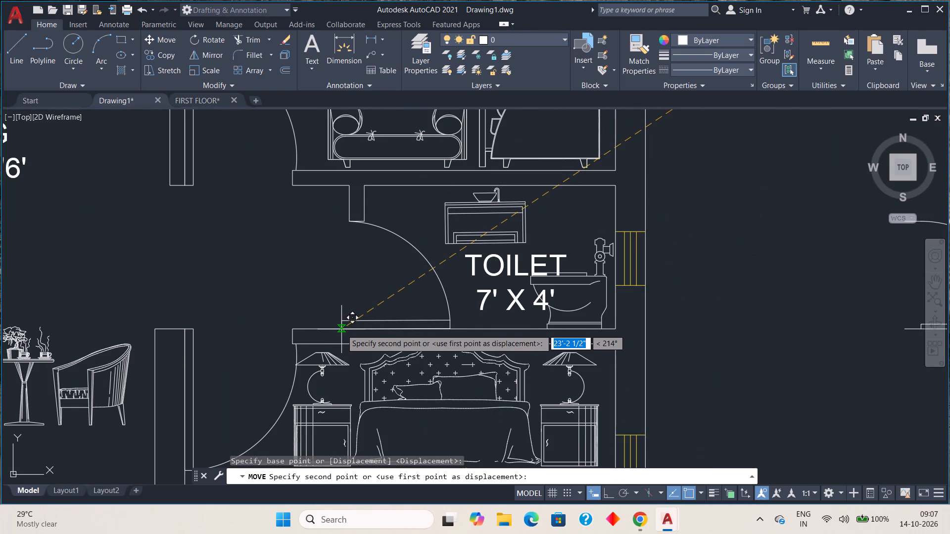
pyautogui.click(341, 329)
pyautogui.press('Escape')
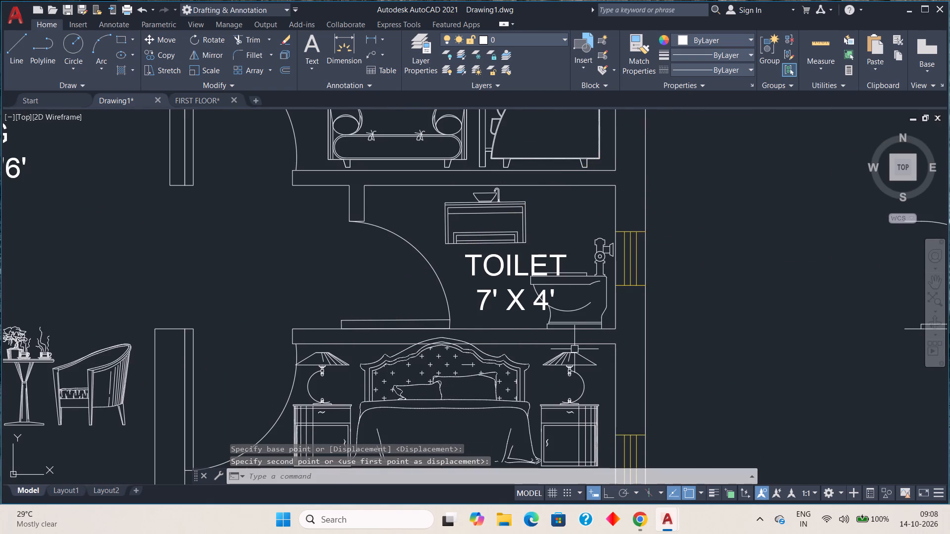
pyautogui.press('Escape')
# Delete the leftover spare door from the empty area east of the plan.
pyautogui.scroll(-2, 609, 319)
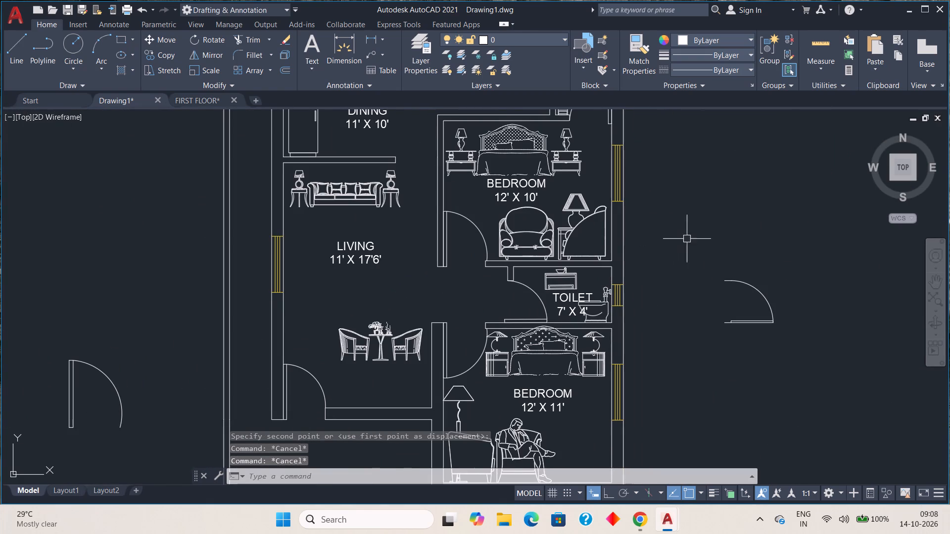
pyautogui.moveTo(687, 239); pyautogui.dragTo(698, 247)
pyautogui.click(845, 347)
pyautogui.press('Delete')
# Shift the TOILET 7' X 4' label slightly west, away from the WC fixture.
pyautogui.scroll(-1, 769, 326)
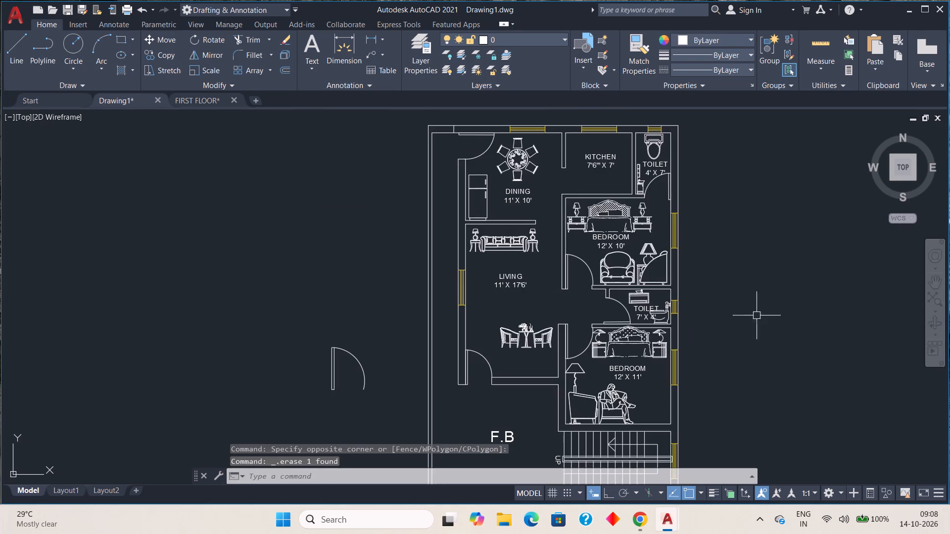
pyautogui.moveTo(717, 280); pyautogui.dragTo(704, 341, button='middle')
pyautogui.scroll(1, 656, 249)
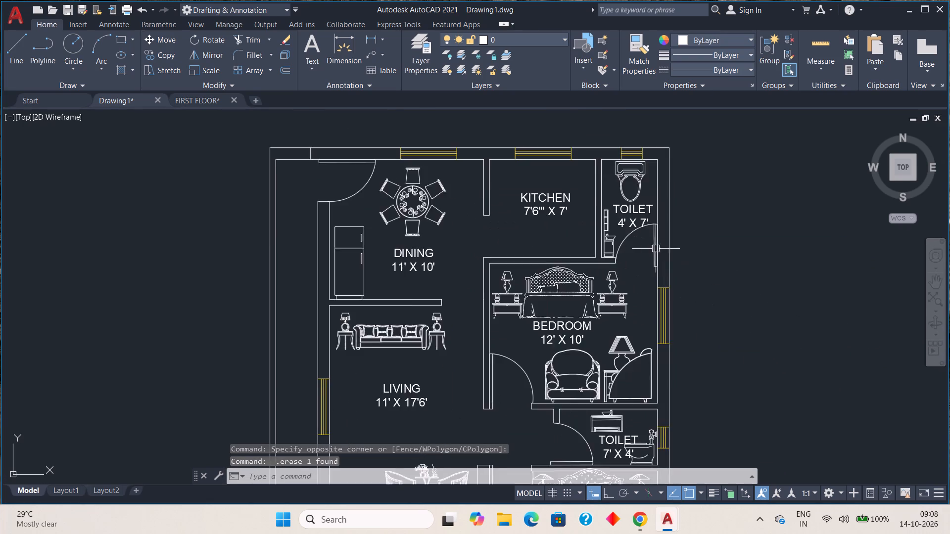
pyautogui.scroll(1, 656, 249)
pyautogui.scroll(-1, 661, 238)
pyautogui.moveTo(722, 356); pyautogui.dragTo(650, 207, button='middle')
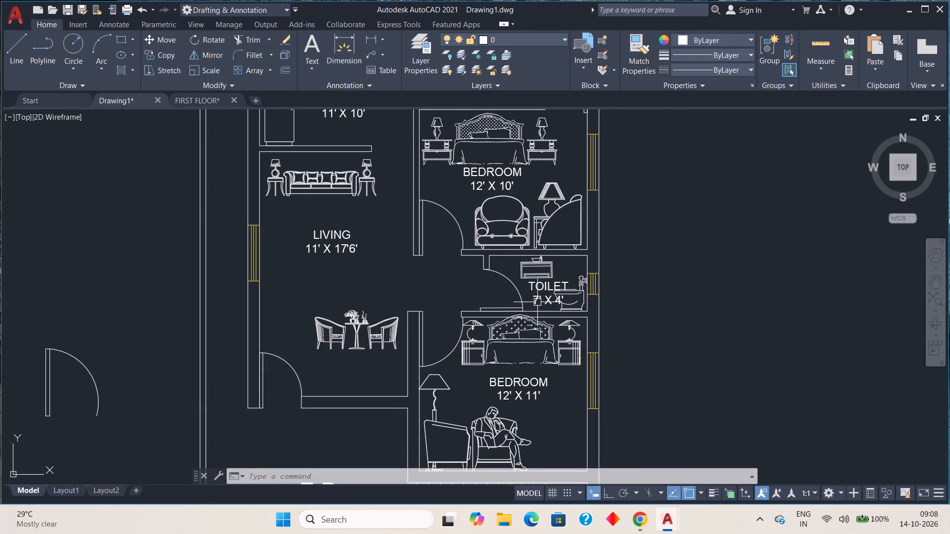
pyautogui.click(538, 302)
pyautogui.click(501, 282)
pyautogui.scroll(1, 497, 282)
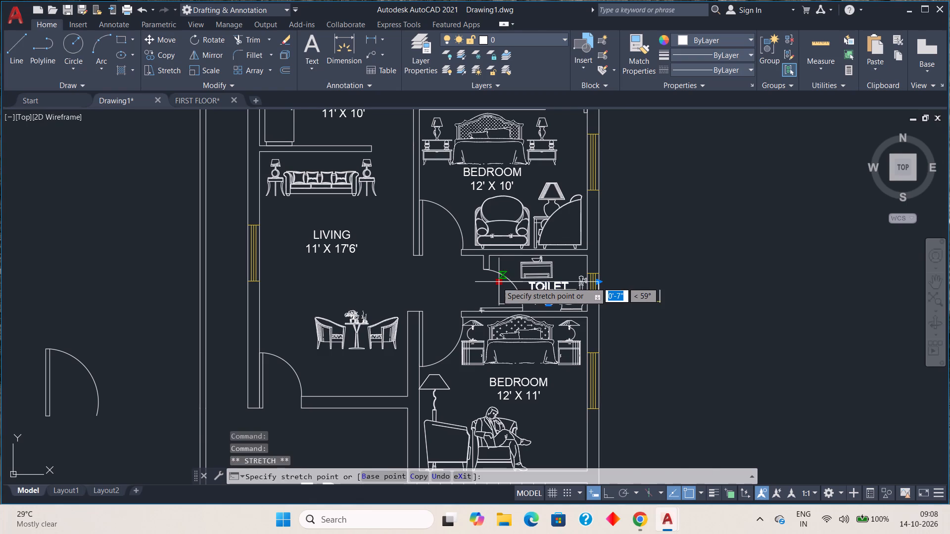
pyautogui.scroll(2, 497, 282)
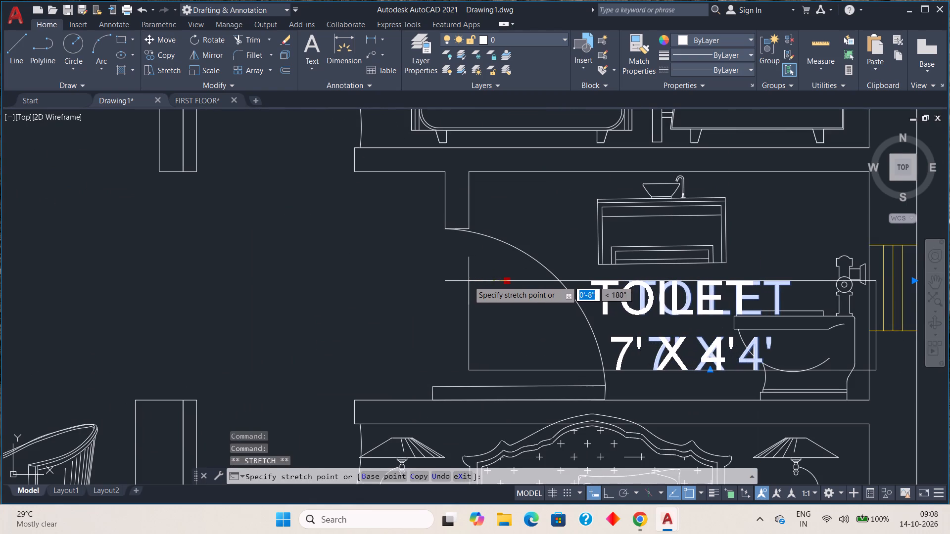
pyautogui.click(463, 281)
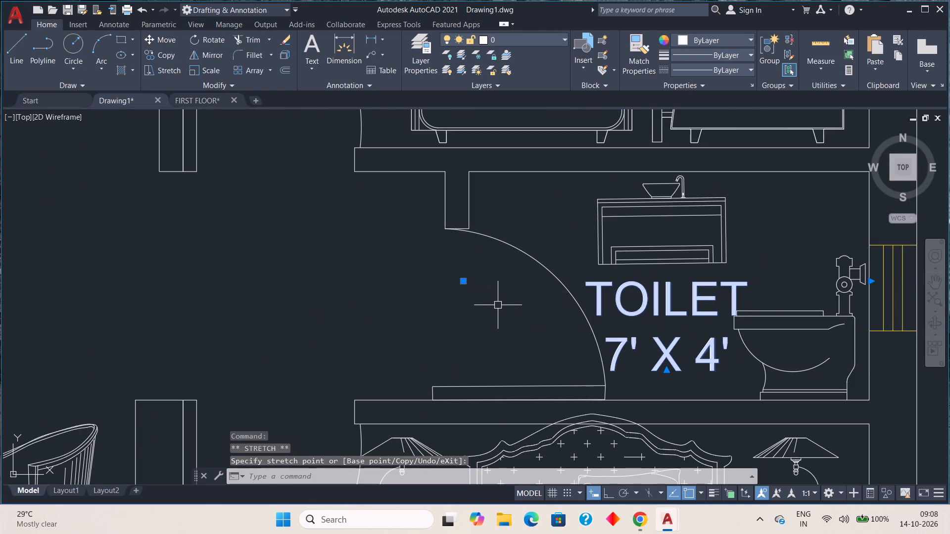
pyautogui.press('Escape')
# Shift the TOILET 4' X 7' label slightly west within the room beside the kitchen.
pyautogui.scroll(-2, 504, 287)
pyautogui.moveTo(589, 247); pyautogui.dragTo(601, 301, button='middle')
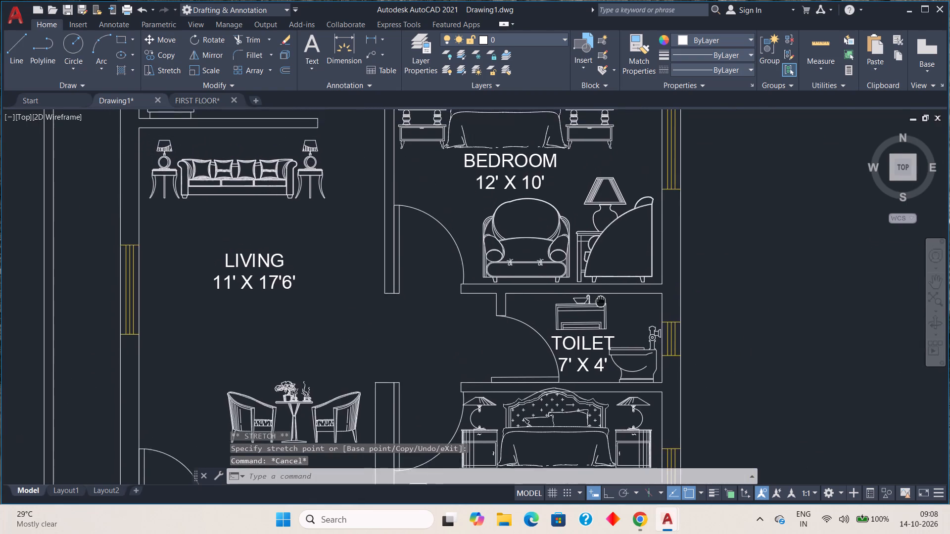
pyautogui.moveTo(601, 301); pyautogui.dragTo(598, 334, button='middle')
pyautogui.moveTo(580, 255); pyautogui.dragTo(582, 427, button='middle')
pyautogui.moveTo(619, 253); pyautogui.dragTo(588, 358, button='middle')
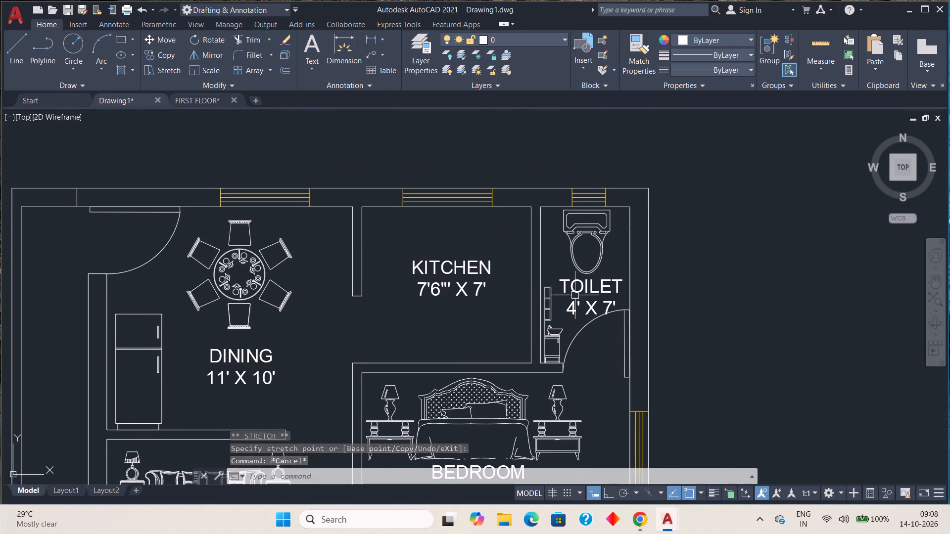
pyautogui.click(578, 283)
pyautogui.click(513, 281)
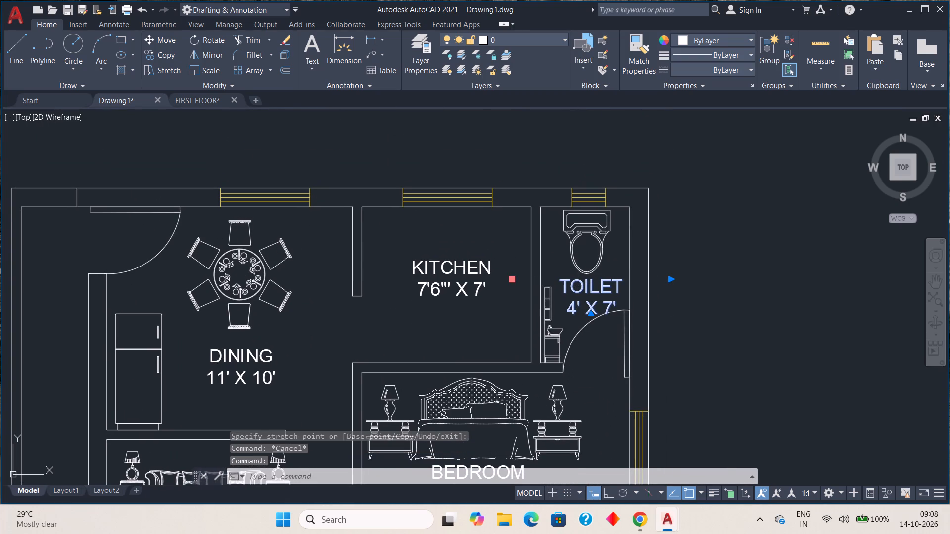
pyautogui.scroll(2, 512, 281)
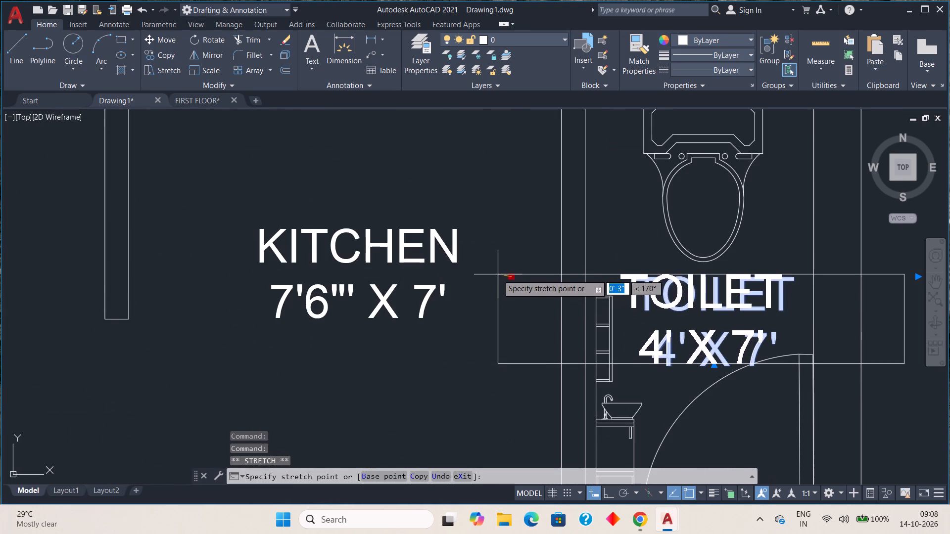
pyautogui.click(491, 273)
pyautogui.press('Escape')
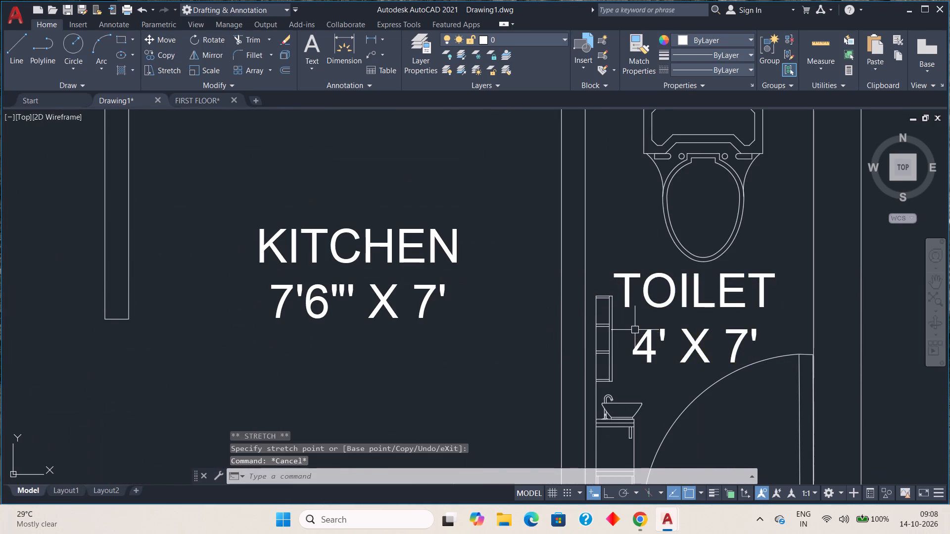
# Stretch the lower end of the 12' x 10' bedroom door's swing arc to the upper corner of the opposite wall end.
pyautogui.scroll(-2, 635, 329)
pyautogui.moveTo(677, 366); pyautogui.dragTo(736, 237, button='middle')
pyautogui.scroll(-1, 738, 238)
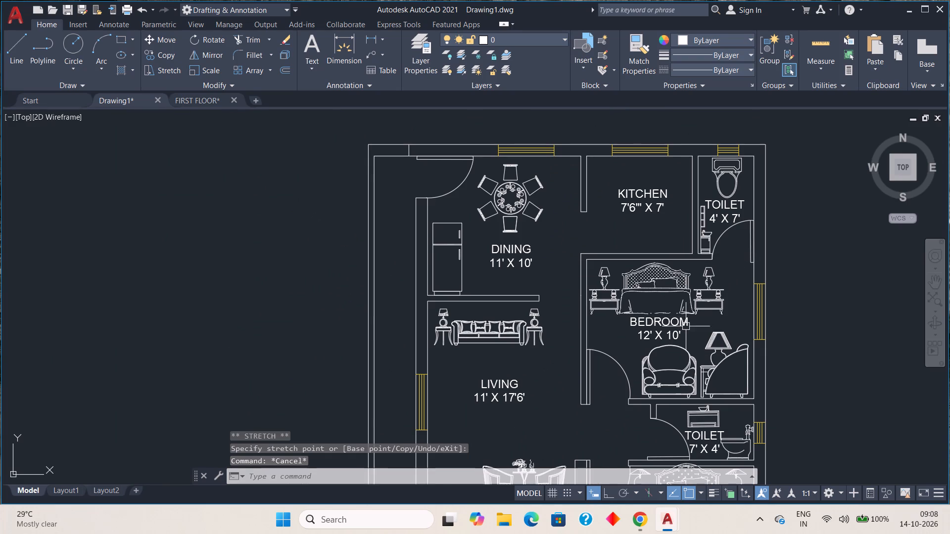
pyautogui.moveTo(686, 326); pyautogui.dragTo(693, 281, button='middle')
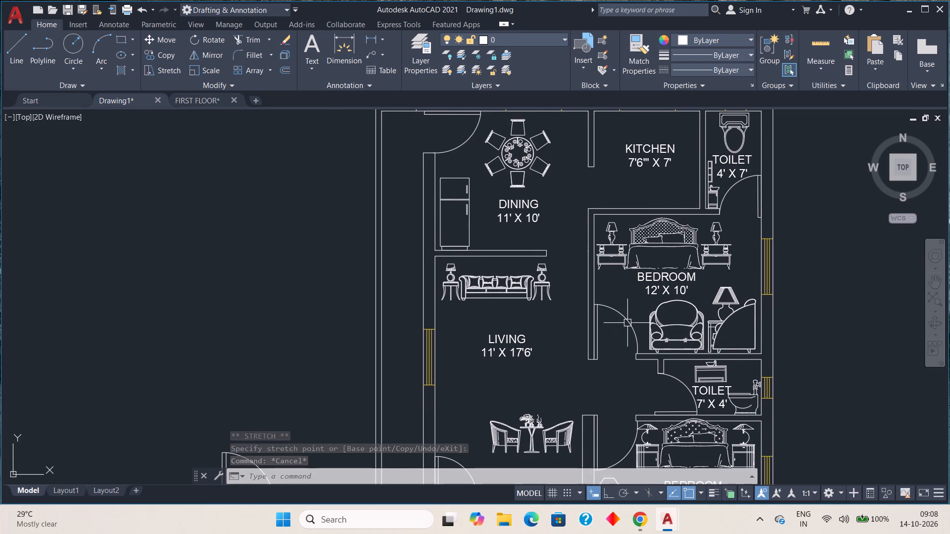
pyautogui.scroll(3, 627, 316)
pyautogui.moveTo(629, 346); pyautogui.dragTo(614, 325, button='middle')
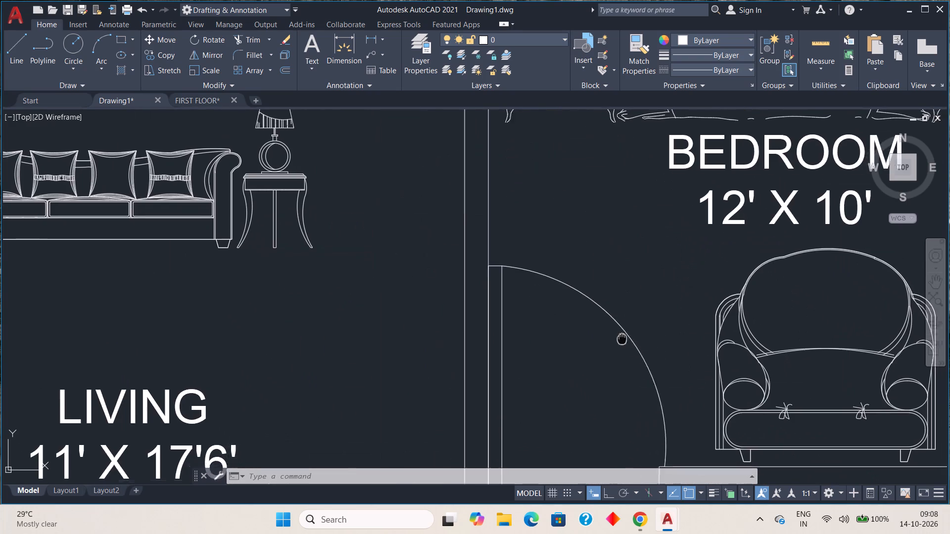
pyautogui.moveTo(614, 325); pyautogui.dragTo(540, 218, button='middle')
pyautogui.click(569, 257)
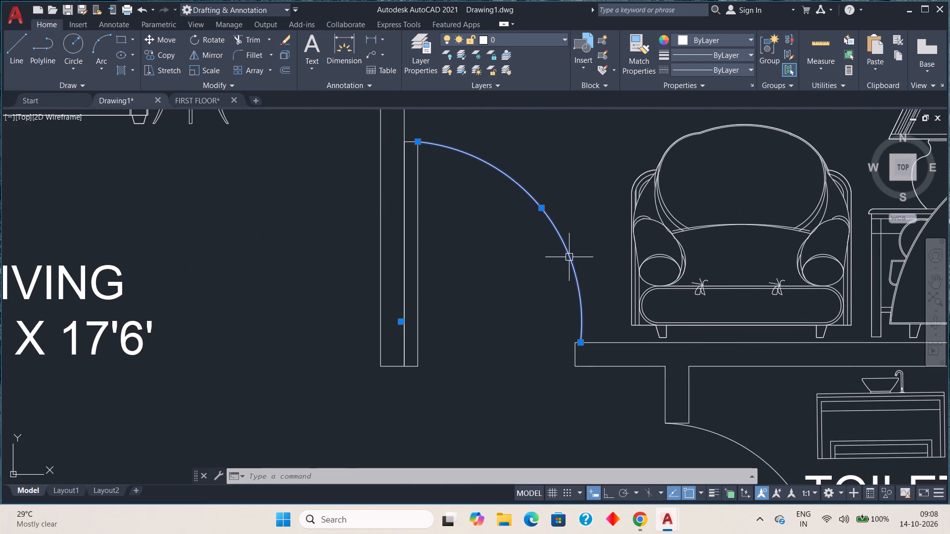
pyautogui.scroll(2, 583, 346)
pyautogui.click(577, 338)
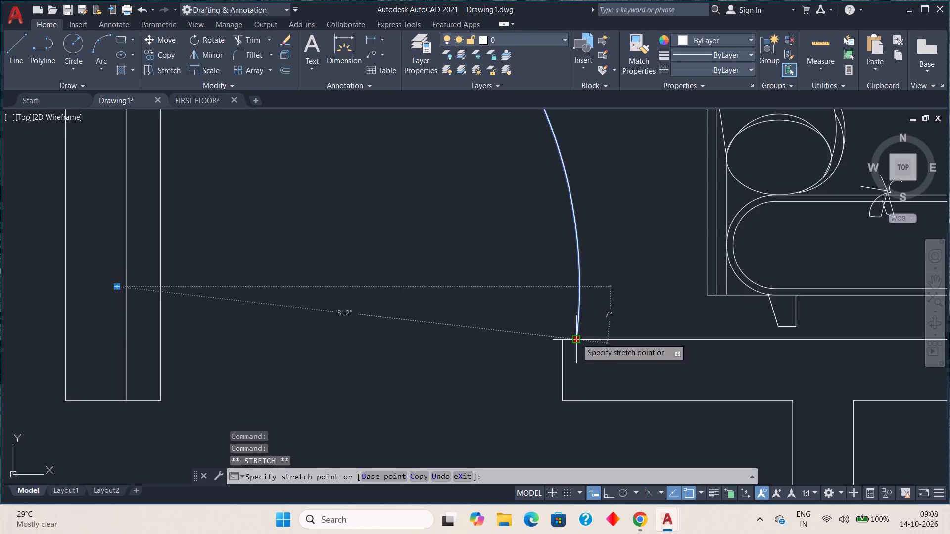
pyautogui.click(562, 340)
pyautogui.scroll(-2, 599, 305)
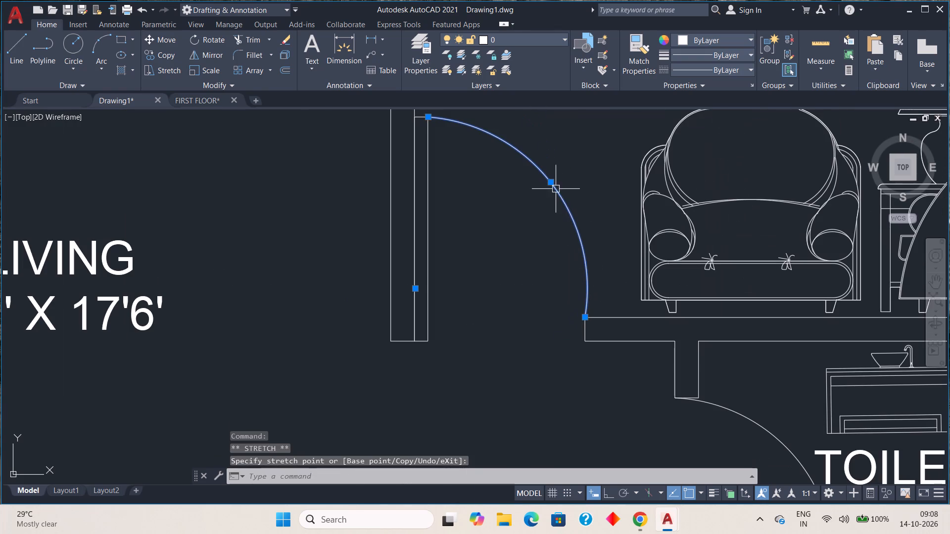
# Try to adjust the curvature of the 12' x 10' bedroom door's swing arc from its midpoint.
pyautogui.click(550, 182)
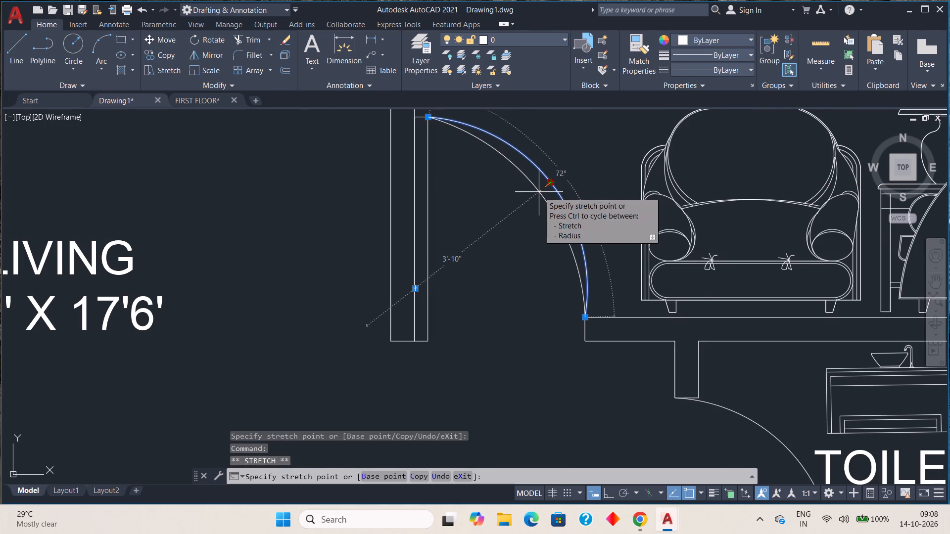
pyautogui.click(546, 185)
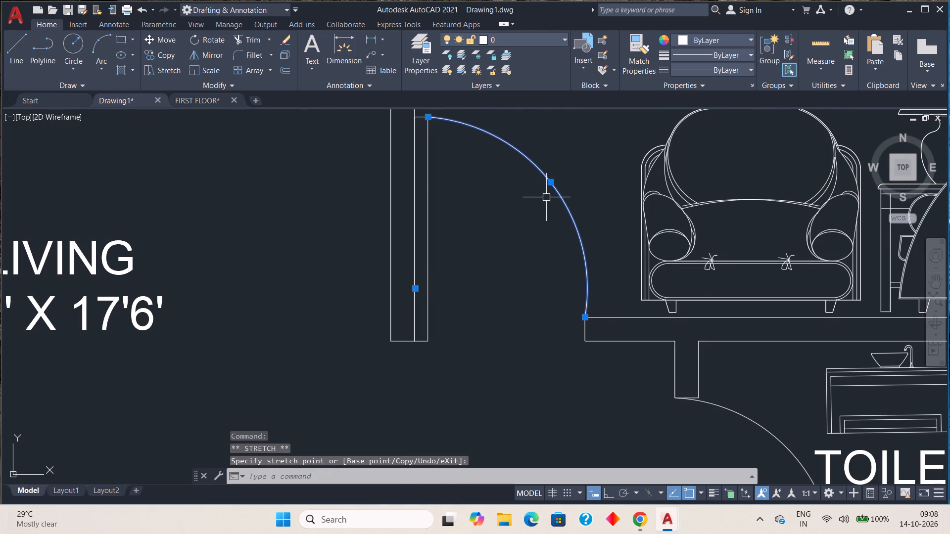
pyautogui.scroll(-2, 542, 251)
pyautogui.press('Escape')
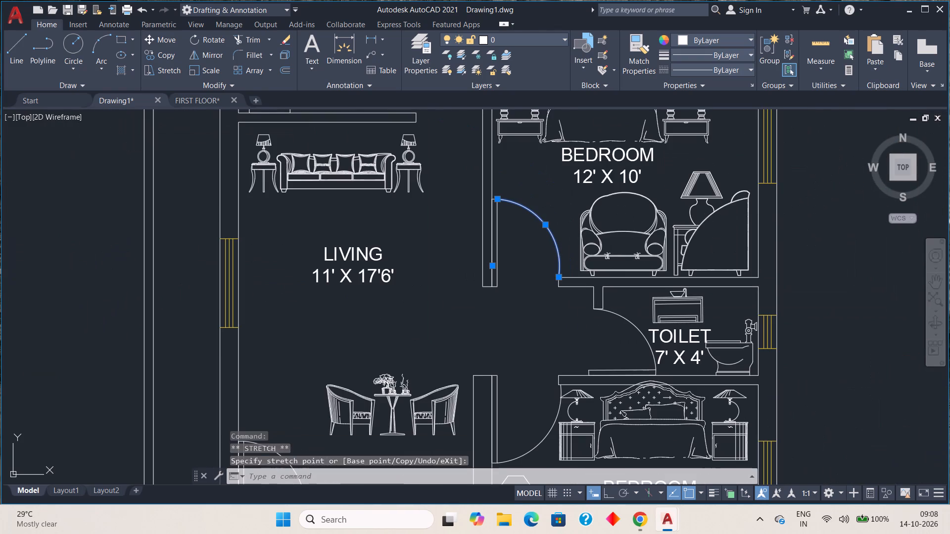
# Stretch the upper end of the 12' x 11' bedroom door's swing arc to the lower corner of the opposite wall end.
pyautogui.scroll(-1, 541, 270)
pyautogui.scroll(3, 548, 356)
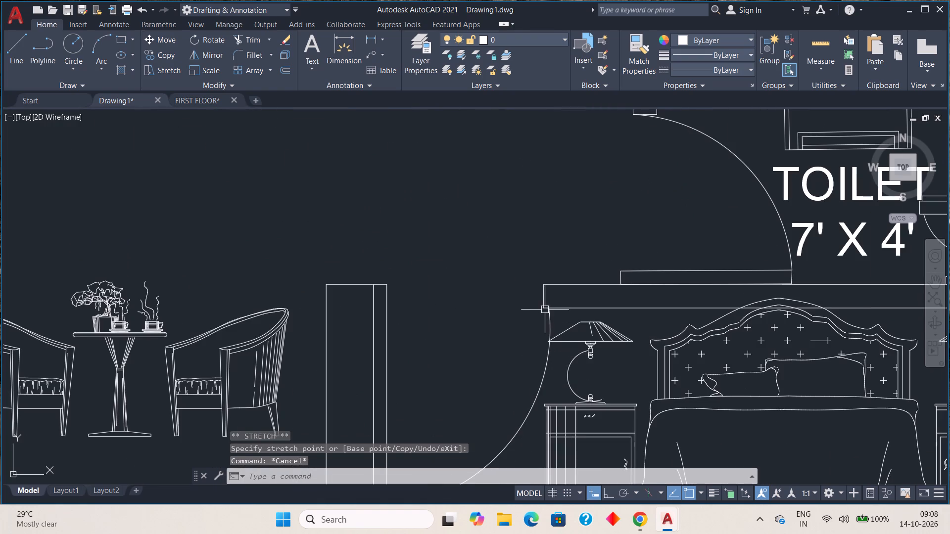
pyautogui.click(548, 319)
pyautogui.click(547, 305)
pyautogui.click(547, 307)
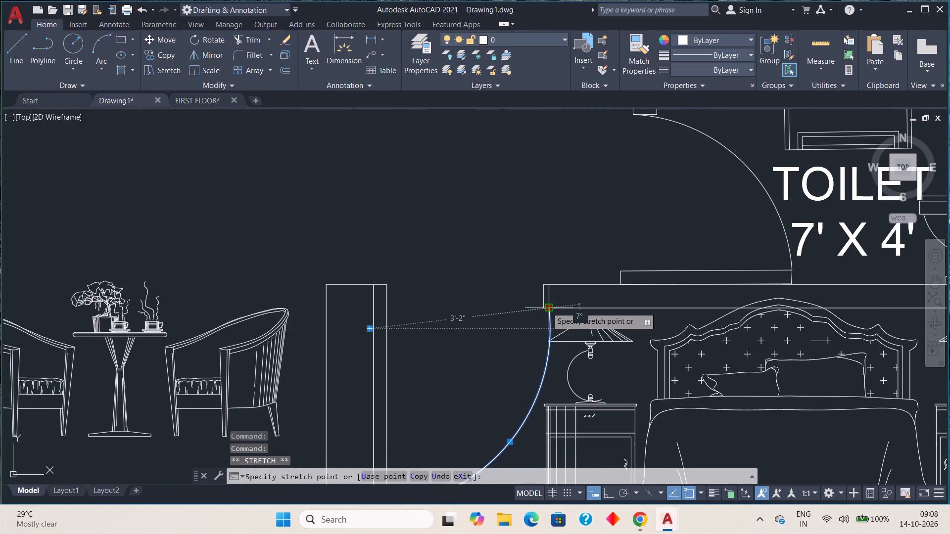
pyautogui.click(543, 307)
pyautogui.press('Escape')
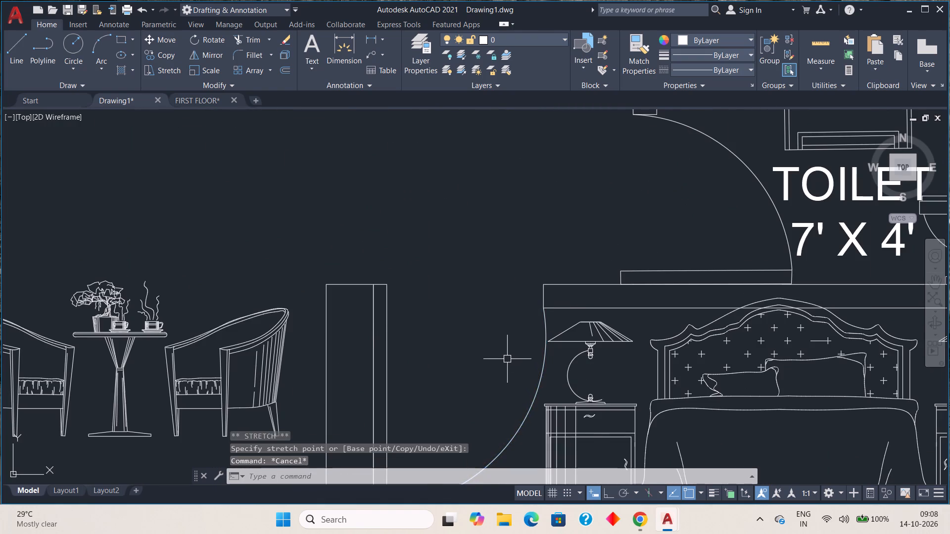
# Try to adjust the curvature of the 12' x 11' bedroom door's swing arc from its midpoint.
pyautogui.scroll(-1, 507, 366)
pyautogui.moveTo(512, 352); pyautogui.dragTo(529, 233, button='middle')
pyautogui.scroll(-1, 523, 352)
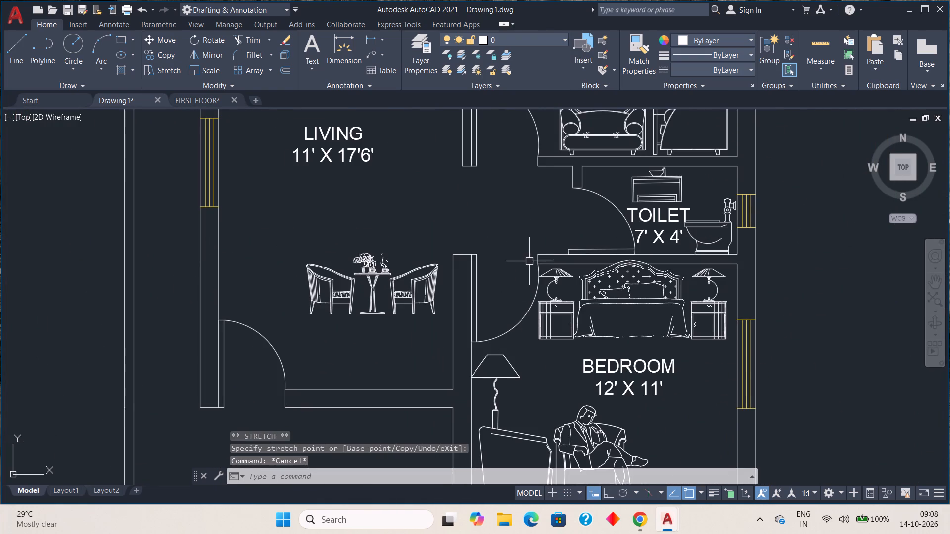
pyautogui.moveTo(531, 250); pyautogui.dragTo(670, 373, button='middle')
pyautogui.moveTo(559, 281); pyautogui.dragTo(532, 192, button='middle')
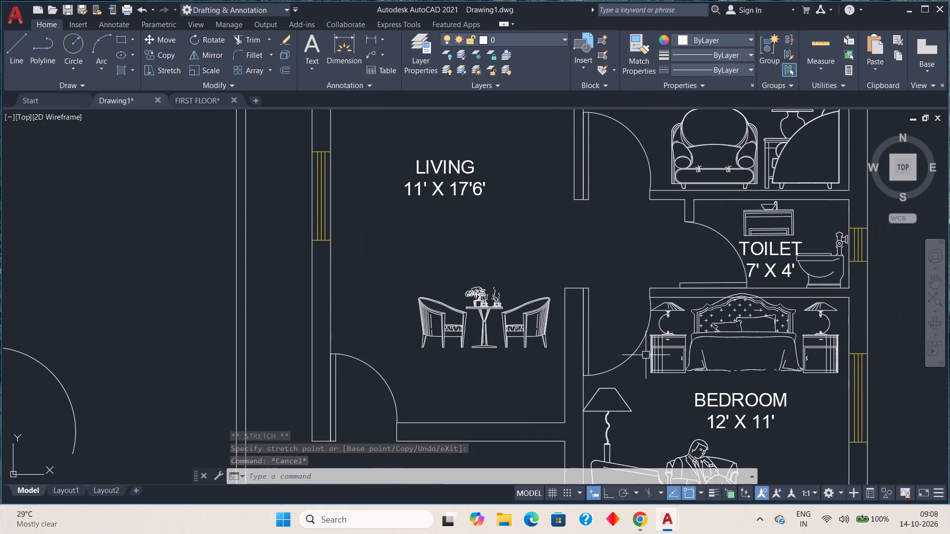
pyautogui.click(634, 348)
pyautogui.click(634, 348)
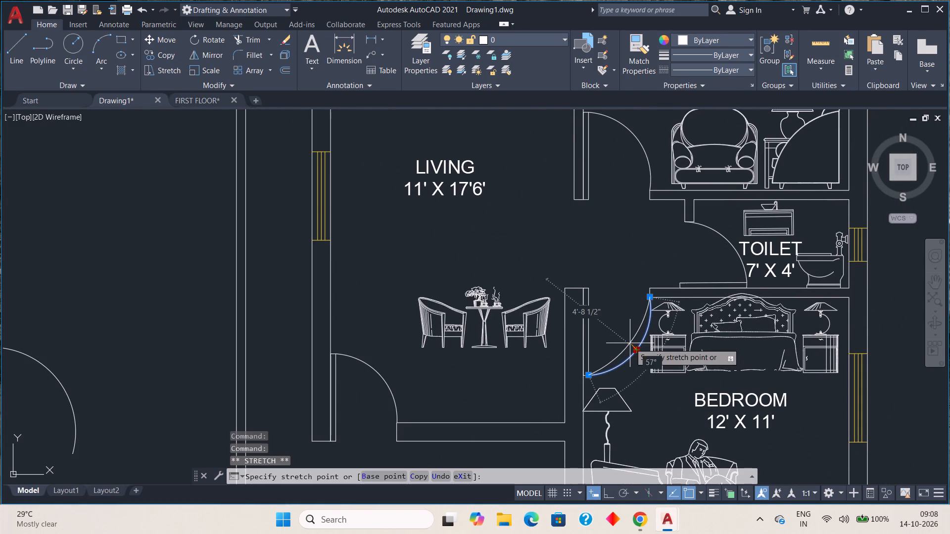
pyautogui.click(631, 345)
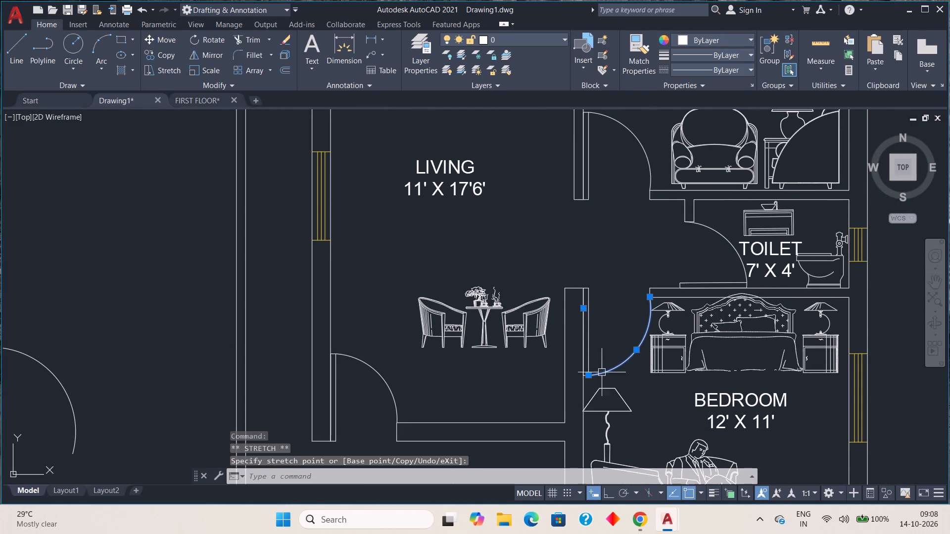
# Delete the spare leaf-and-arc door lying in the empty space between the two F.B plans.
pyautogui.press('Escape')
pyautogui.scroll(-1, 572, 357)
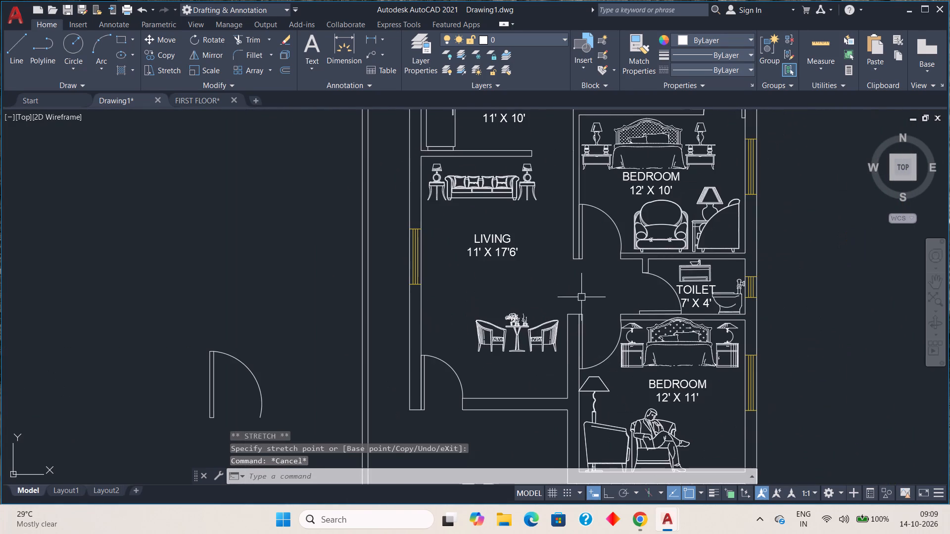
pyautogui.moveTo(581, 297); pyautogui.dragTo(671, 354, button='middle')
pyautogui.scroll(-1, 632, 291)
pyautogui.moveTo(624, 355); pyautogui.dragTo(623, 352, button='middle')
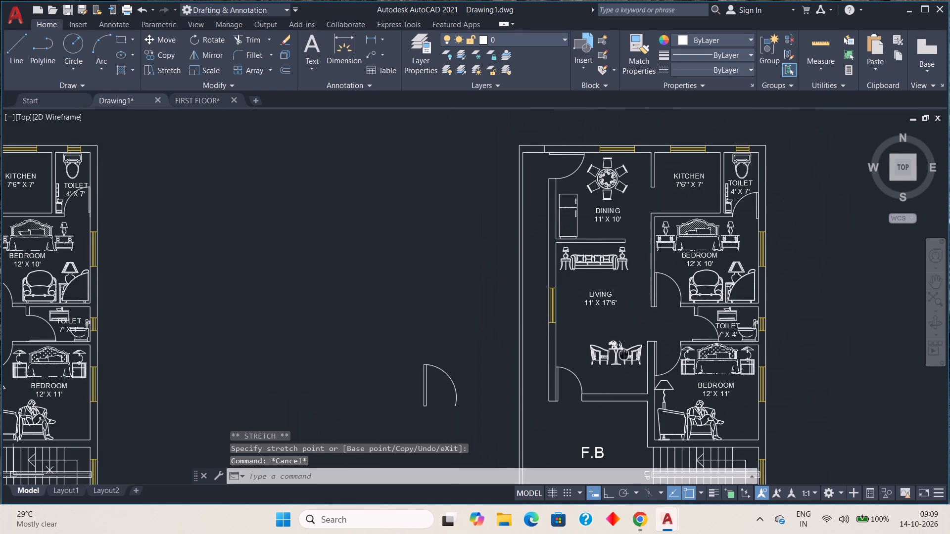
pyautogui.moveTo(623, 352); pyautogui.dragTo(607, 300, button='middle')
pyautogui.scroll(3, 560, 367)
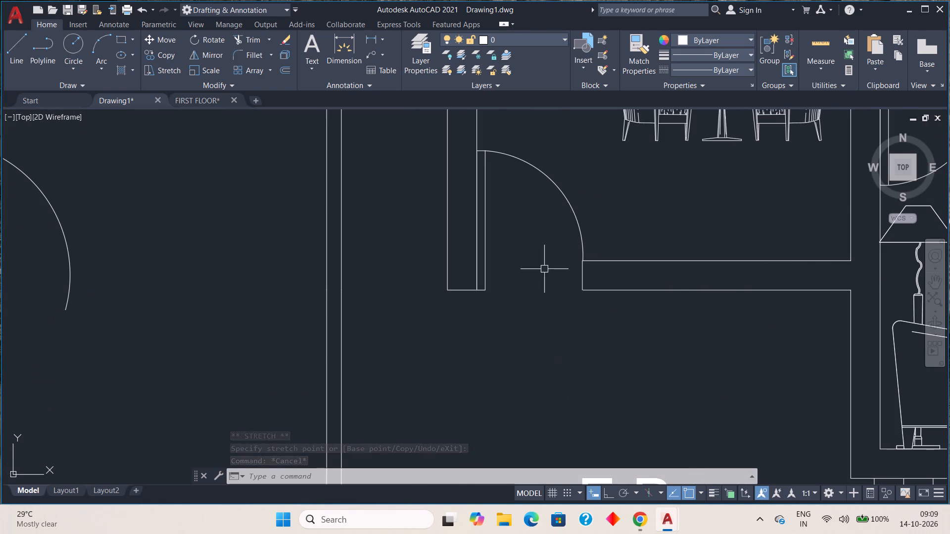
pyautogui.scroll(-2, 543, 249)
pyautogui.scroll(-2, 546, 298)
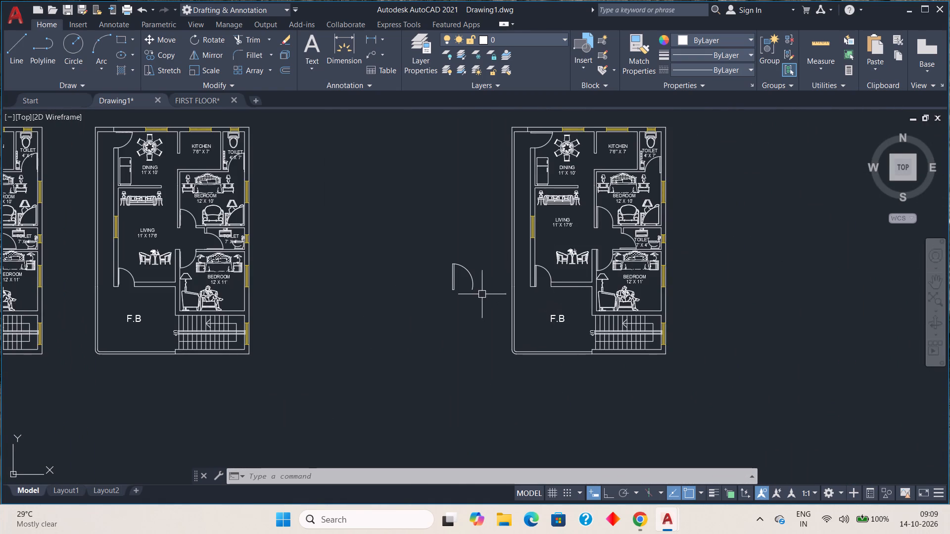
pyautogui.moveTo(433, 243); pyautogui.dragTo(439, 255)
pyautogui.click(485, 305)
pyautogui.press('Delete')
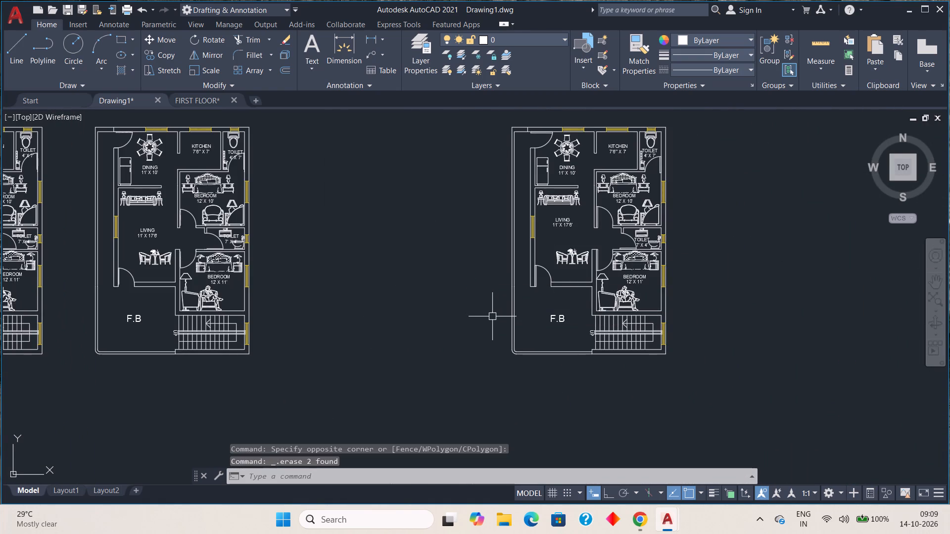
# Delete the leftover spare door block lying above the floor plans.
pyautogui.scroll(-2, 641, 258)
pyautogui.moveTo(665, 252); pyautogui.dragTo(675, 310, button='middle')
pyautogui.moveTo(545, 183); pyautogui.dragTo(554, 194)
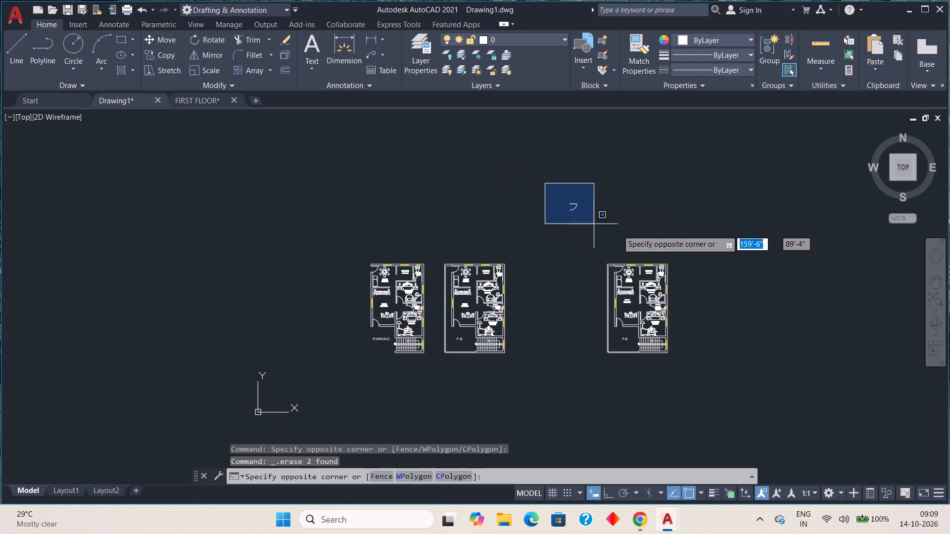
pyautogui.click(623, 229)
pyautogui.press('Delete')
# Delete all six old door blocks from the F.B plan beside the PARKING plan.
pyautogui.scroll(1, 505, 314)
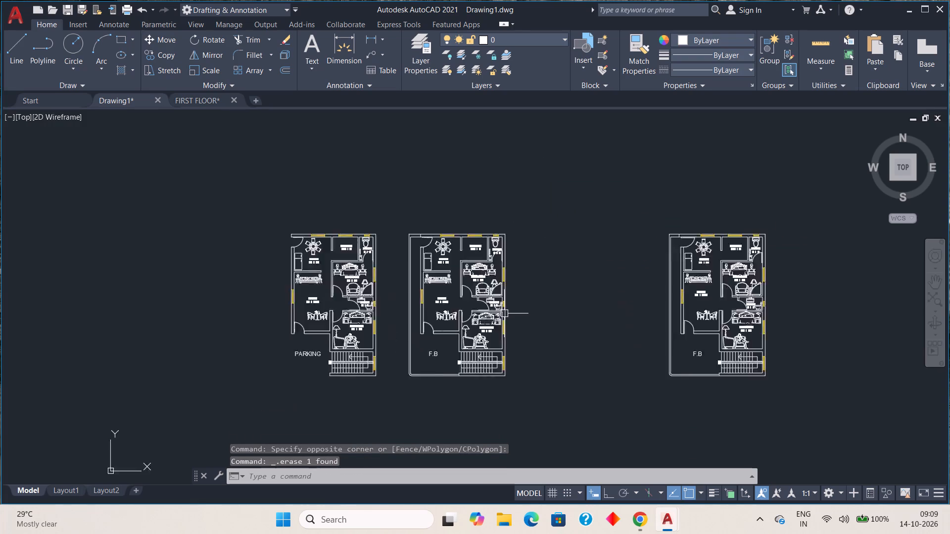
pyautogui.scroll(3, 504, 313)
pyautogui.scroll(-1, 536, 297)
pyautogui.moveTo(478, 298); pyautogui.dragTo(480, 297, button='middle')
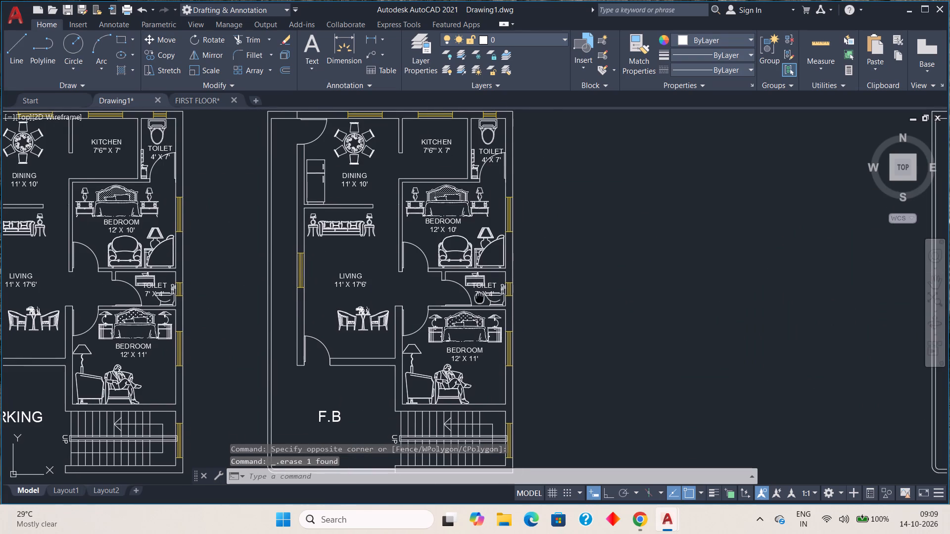
pyautogui.moveTo(480, 297); pyautogui.dragTo(520, 248, button='middle')
pyautogui.click(364, 294)
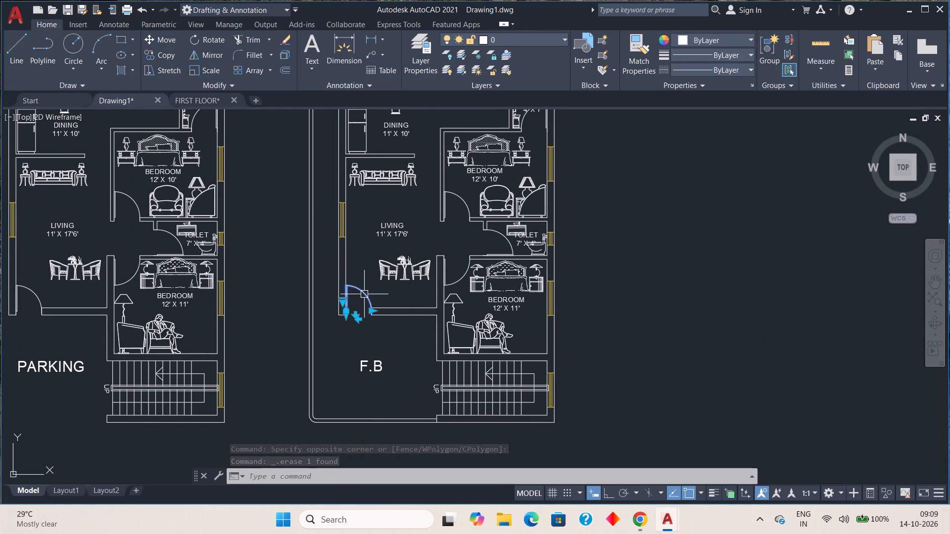
pyautogui.click(458, 280)
pyautogui.click(496, 235)
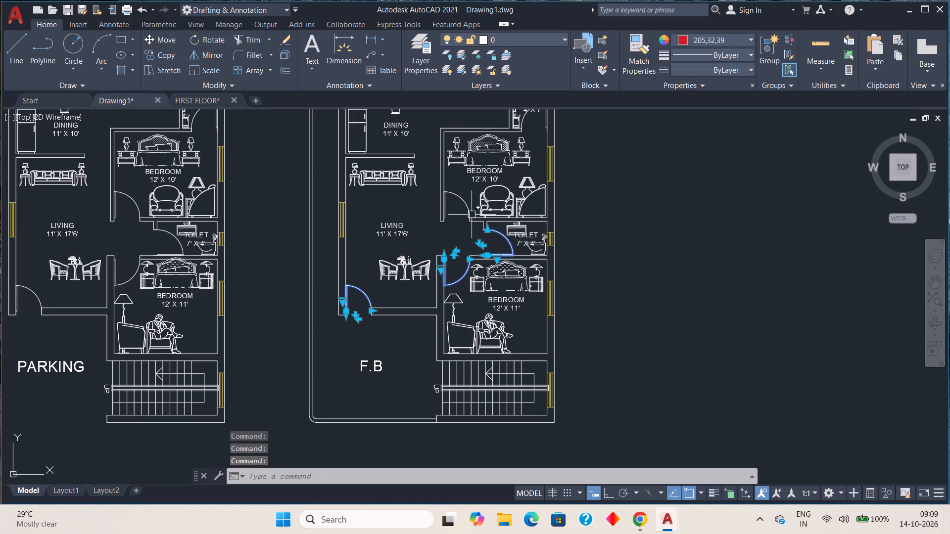
pyautogui.click(467, 207)
pyautogui.moveTo(464, 185); pyautogui.dragTo(521, 327, button='middle')
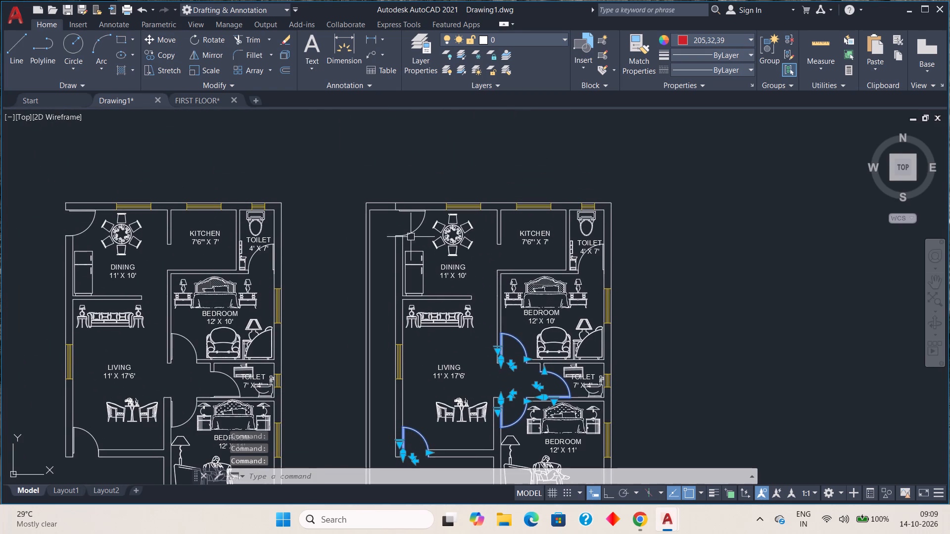
pyautogui.click(412, 229)
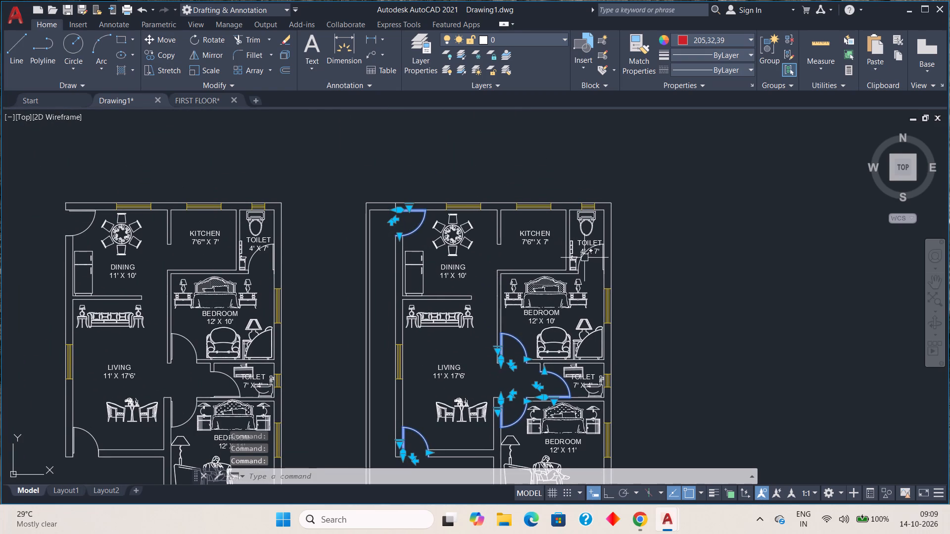
pyautogui.click(582, 260)
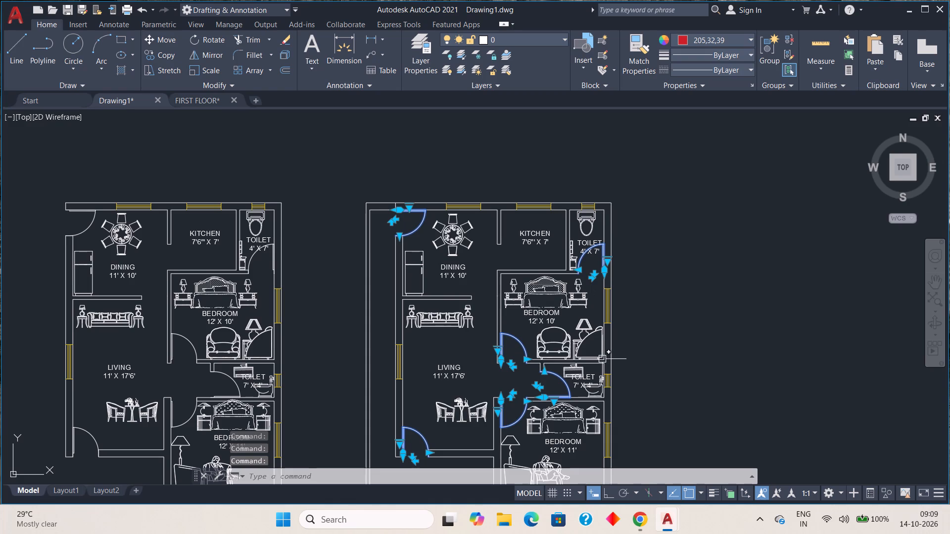
pyautogui.press('Delete')
# Delete five old door blocks and the 4' X 7' TOILET label from the PARKING plan, leaving that toilet's door.
pyautogui.scroll(-1, 579, 353)
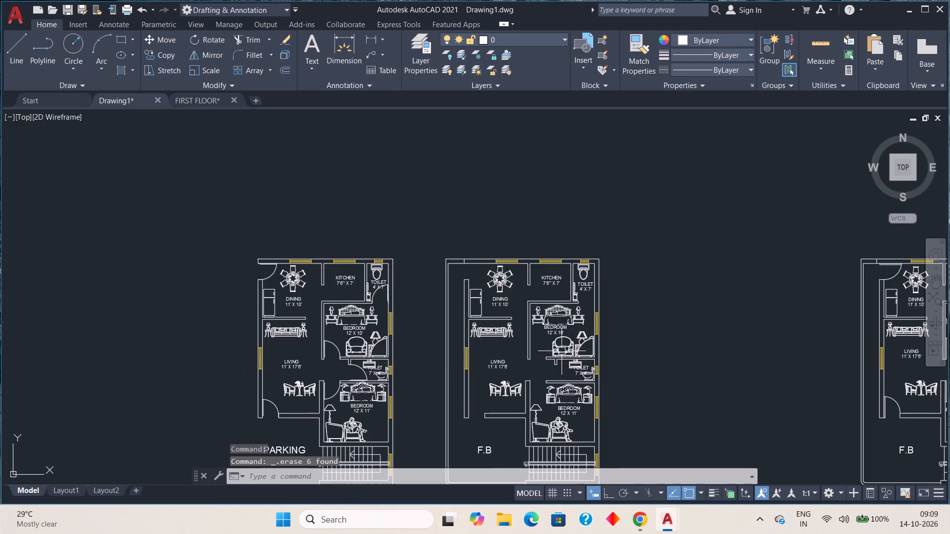
pyautogui.moveTo(538, 350); pyautogui.dragTo(756, 238, button='middle')
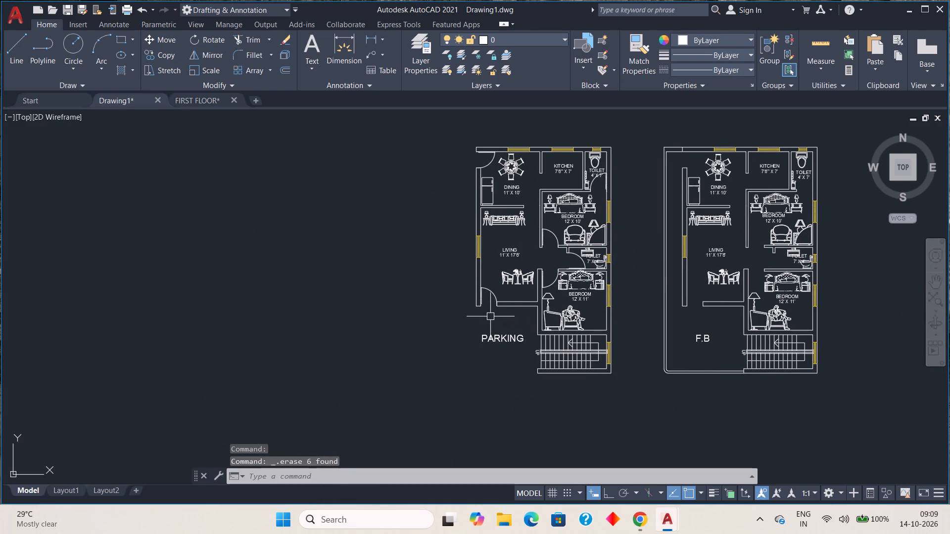
pyautogui.click(493, 295)
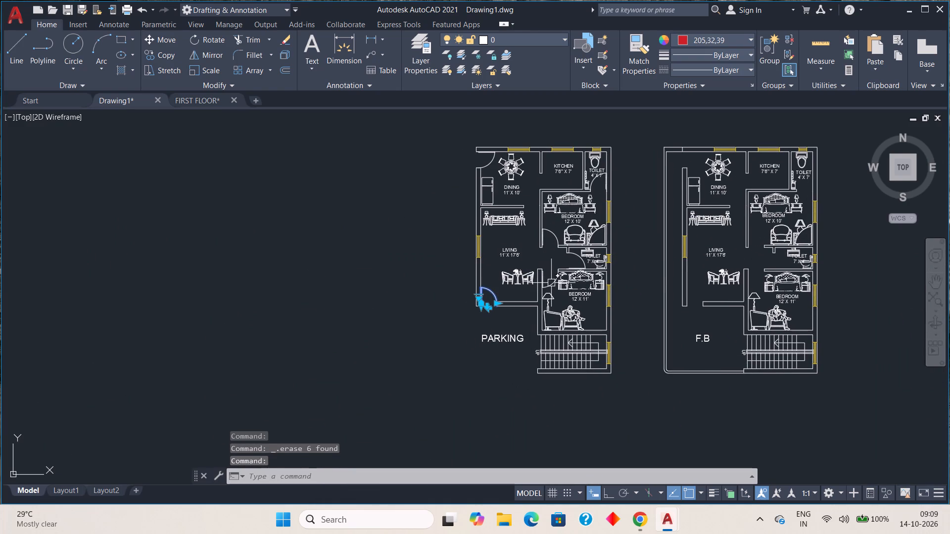
pyautogui.click(551, 283)
pyautogui.click(573, 256)
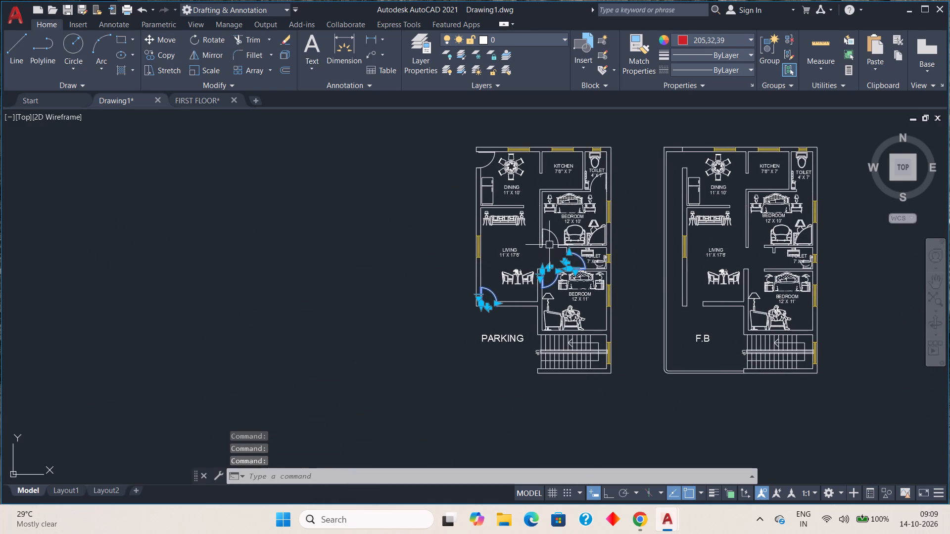
pyautogui.click(555, 236)
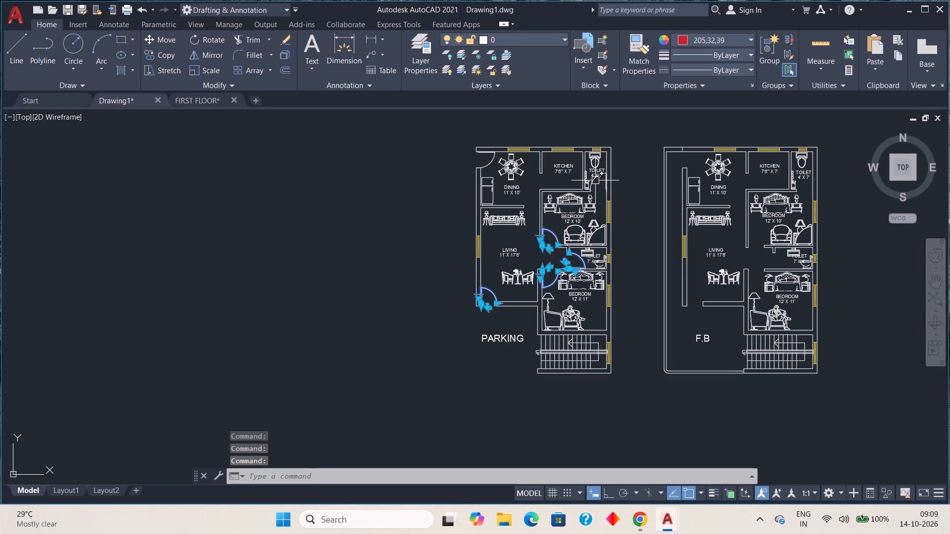
pyautogui.click(595, 180)
pyautogui.click(484, 165)
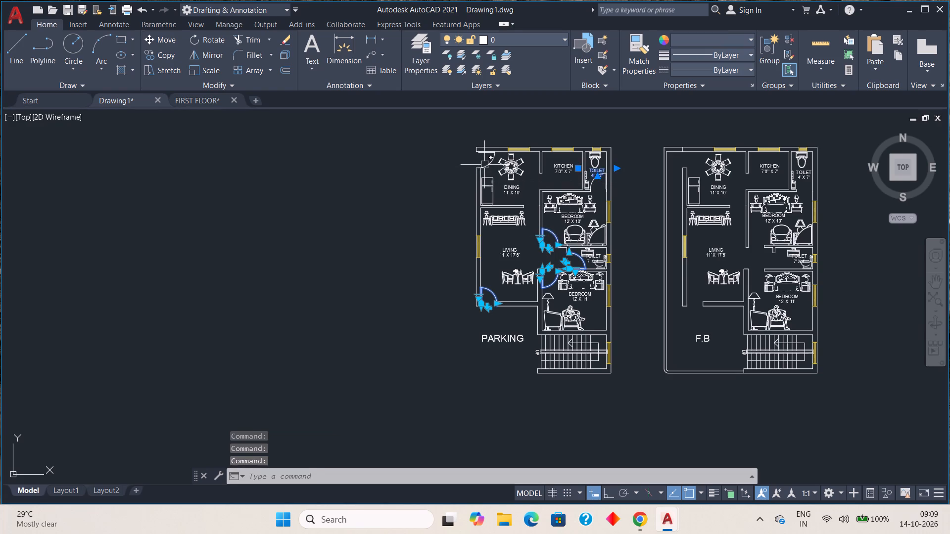
pyautogui.press('Delete')
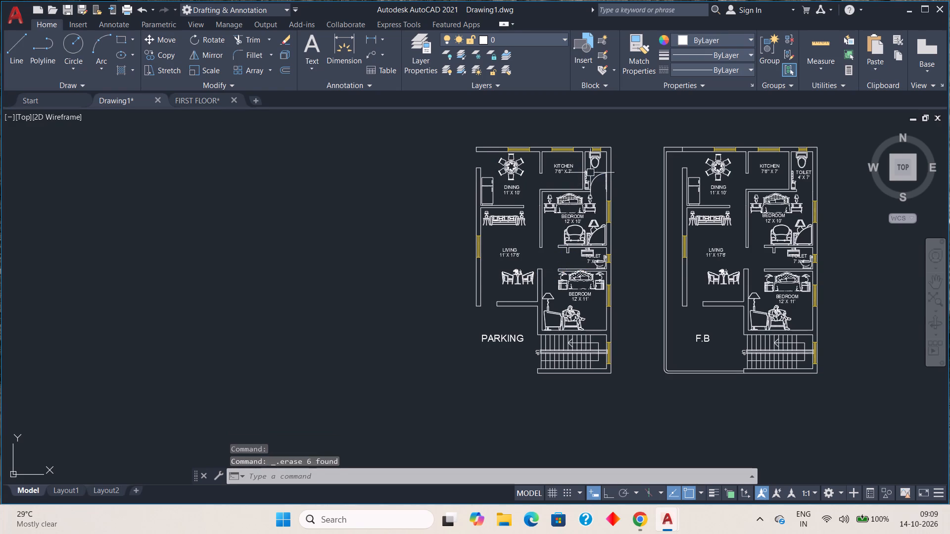
# Delete the remaining old door block at the upper toilet of the PARKING plan.
pyautogui.scroll(2, 595, 174)
pyautogui.click(601, 180)
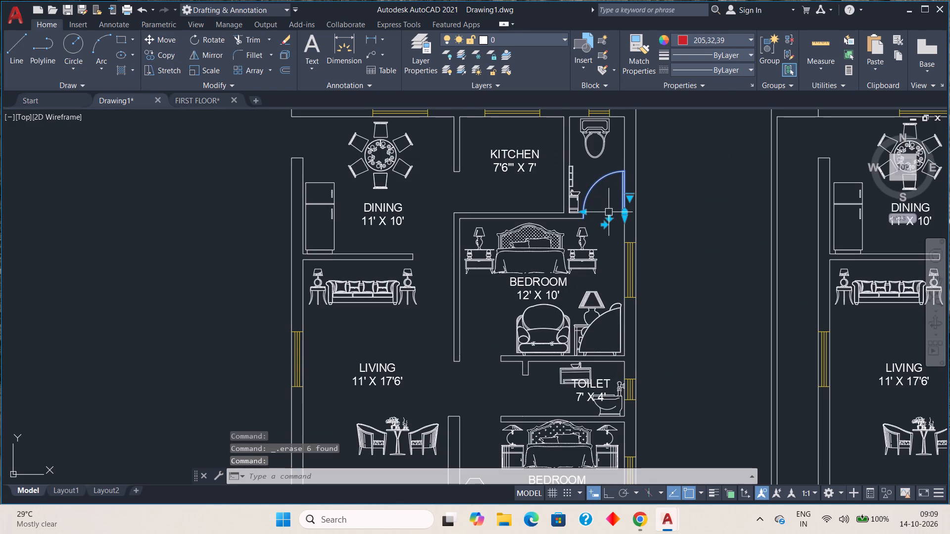
pyautogui.press('Delete')
# Copy all six leaf-and-arc doors from the finished F.B plan into the F.B plan beside PARKING, aligning the lower LIVING door with its wall corner.
pyautogui.scroll(-1, 617, 219)
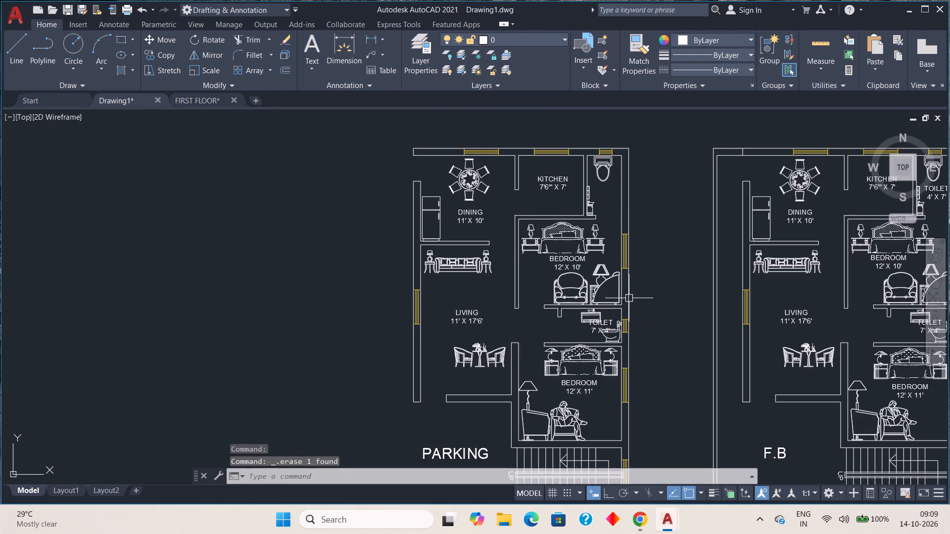
pyautogui.moveTo(635, 317); pyautogui.dragTo(625, 250, button='middle')
pyautogui.scroll(-1, 625, 250)
pyautogui.scroll(-1, 726, 243)
pyautogui.moveTo(726, 243); pyautogui.dragTo(705, 256, button='middle')
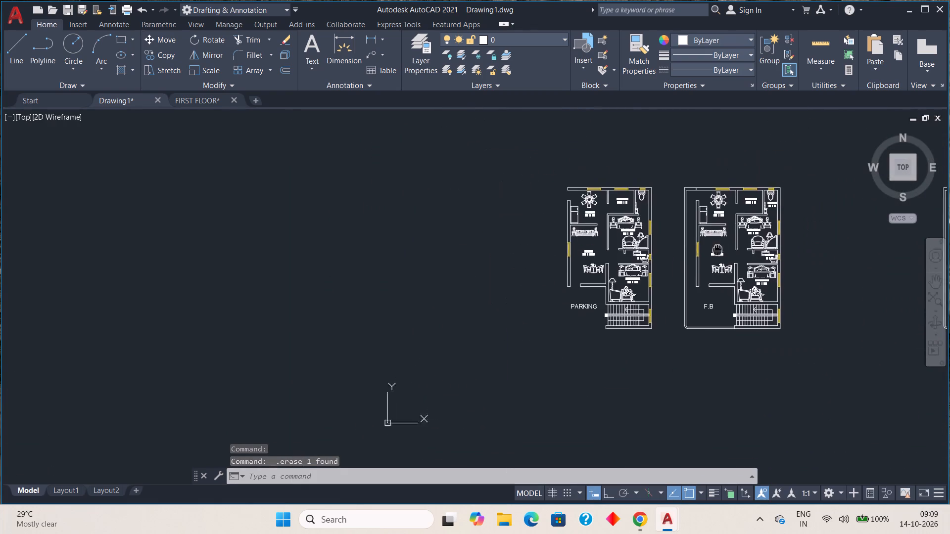
pyautogui.moveTo(705, 256); pyautogui.dragTo(207, 361, button='middle')
pyautogui.scroll(2, 460, 351)
pyautogui.moveTo(459, 393); pyautogui.dragTo(457, 279, button='middle')
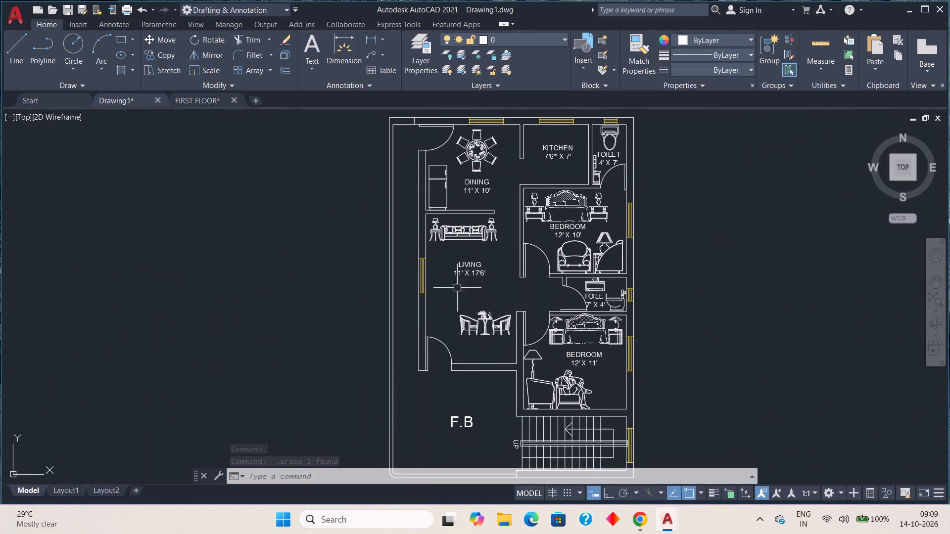
pyautogui.click(443, 341)
pyautogui.scroll(2, 435, 357)
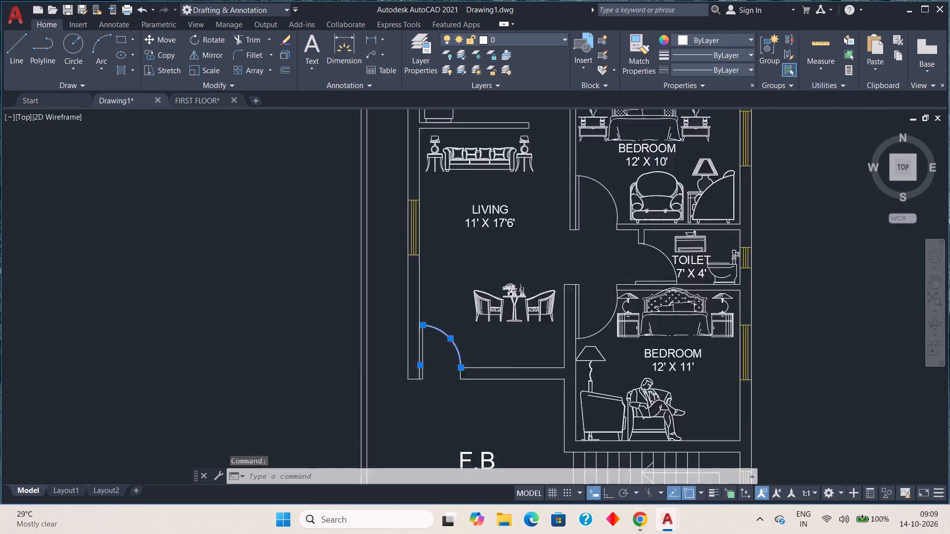
pyautogui.click(416, 343)
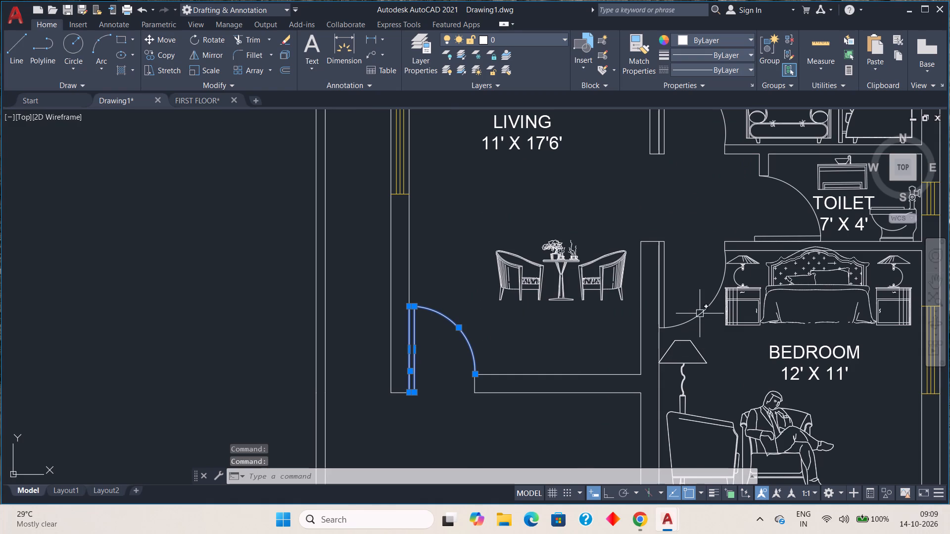
pyautogui.click(700, 313)
pyautogui.click(666, 302)
pyautogui.scroll(-1, 712, 312)
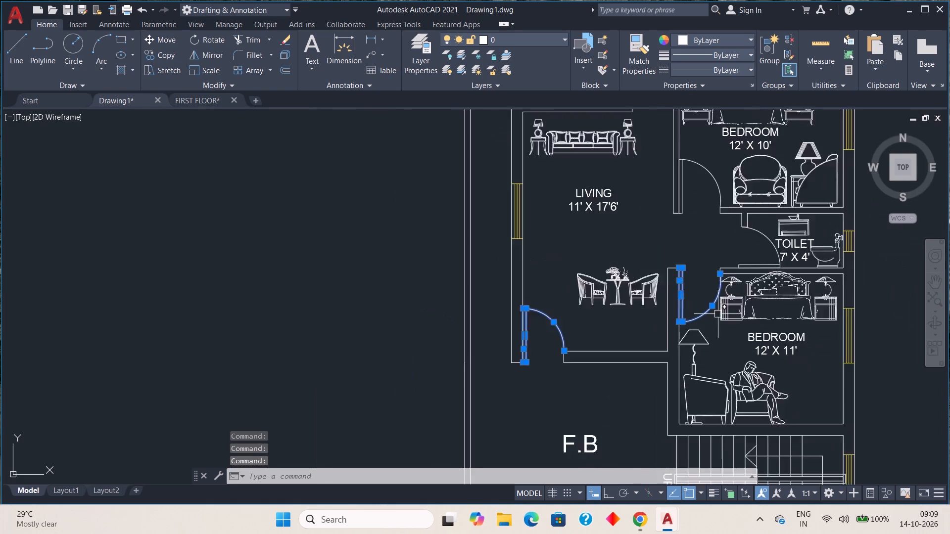
pyautogui.scroll(-1, 718, 314)
pyautogui.moveTo(751, 289); pyautogui.dragTo(663, 342, button='middle')
pyautogui.scroll(2, 679, 314)
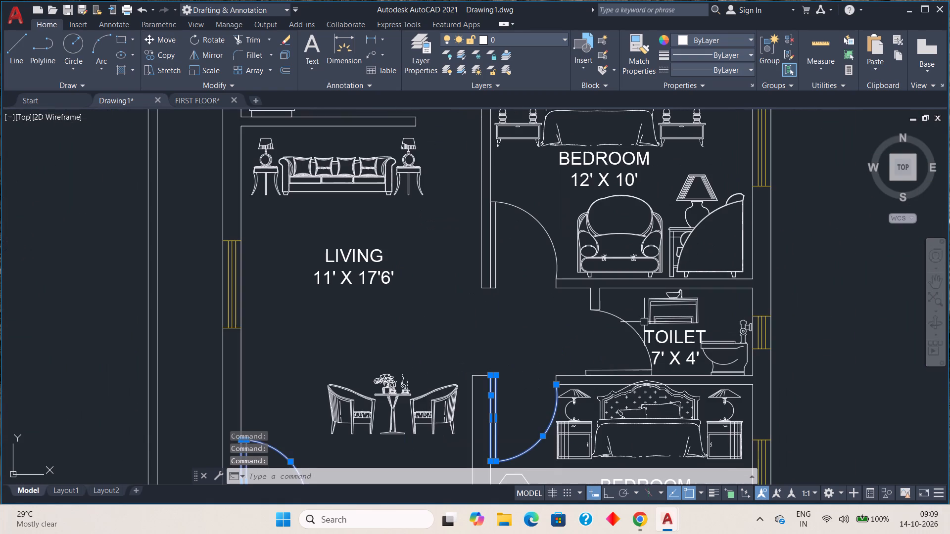
pyautogui.click(616, 367)
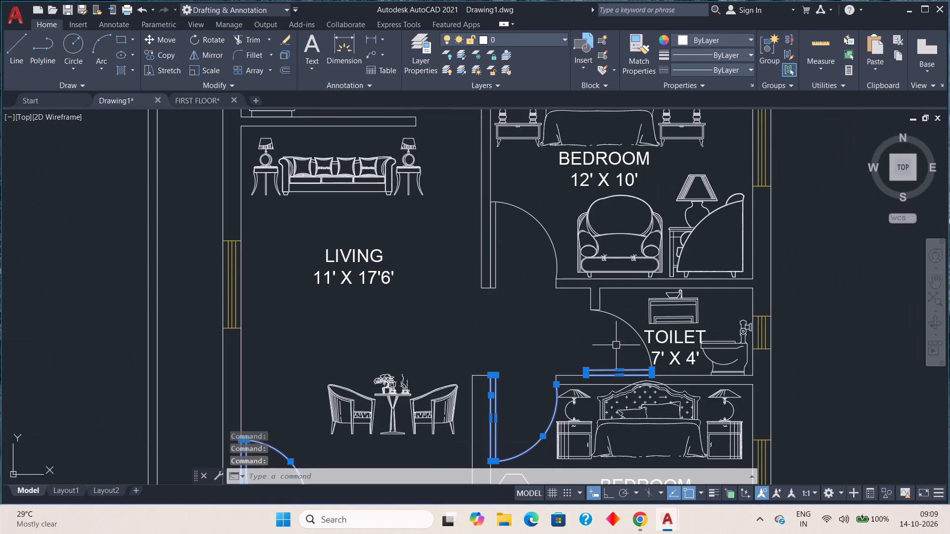
pyautogui.click(619, 317)
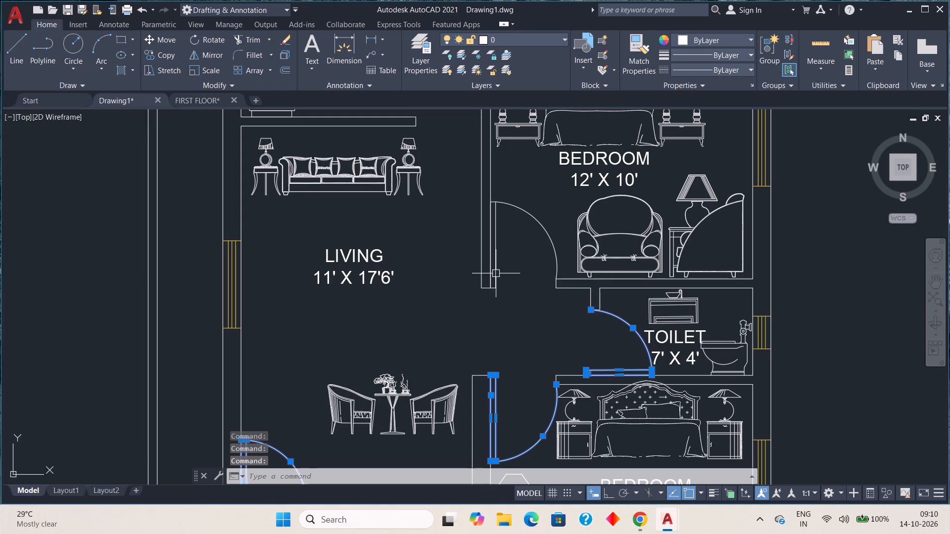
pyautogui.click(496, 273)
pyautogui.click(535, 218)
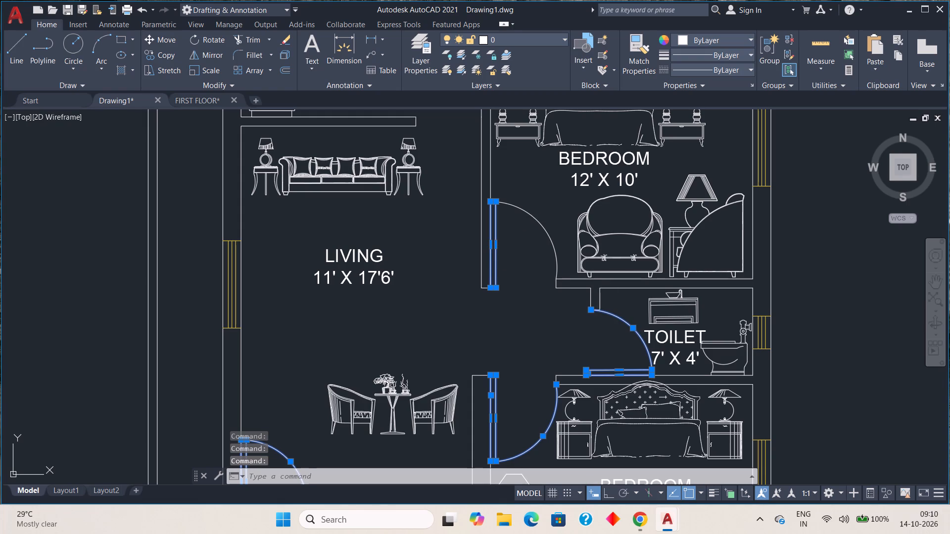
pyautogui.scroll(-1, 599, 221)
pyautogui.moveTo(620, 205); pyautogui.dragTo(591, 377, button='middle')
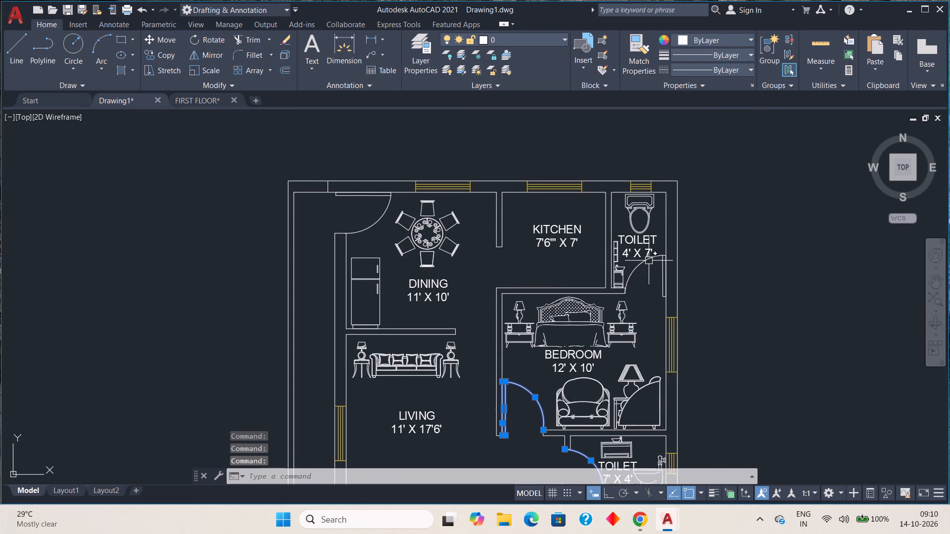
pyautogui.click(649, 261)
pyautogui.click(663, 271)
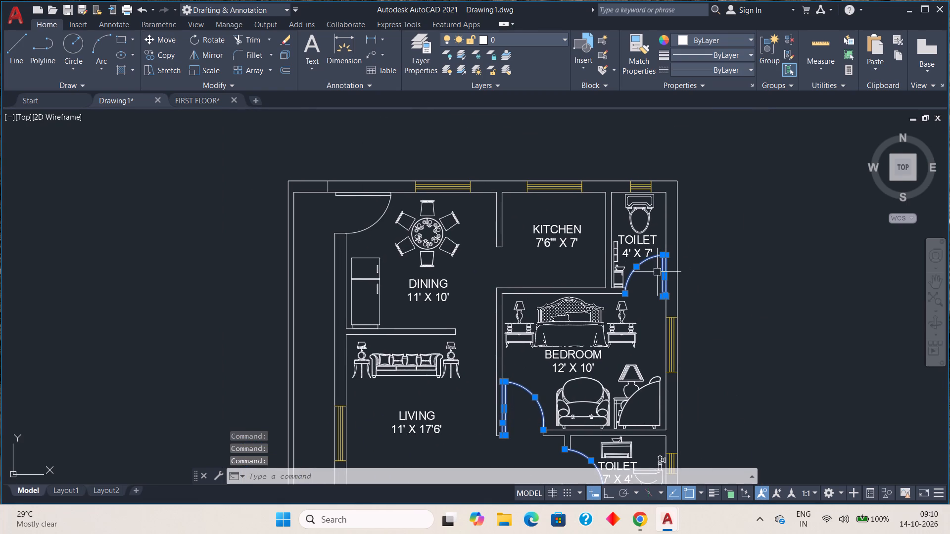
pyautogui.click(373, 228)
pyautogui.click(366, 198)
pyautogui.scroll(-1, 446, 292)
pyautogui.scroll(-1, 457, 337)
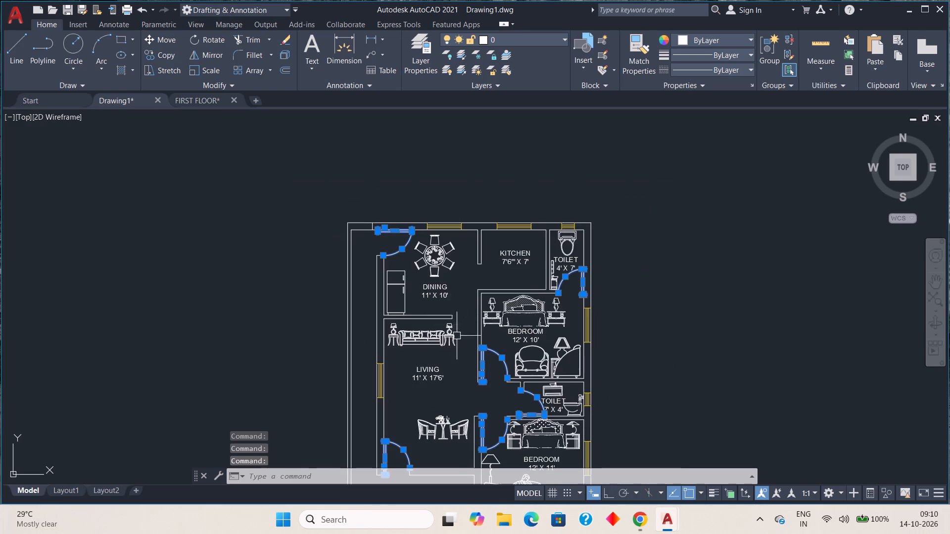
pyautogui.moveTo(450, 365); pyautogui.dragTo(460, 269, button='middle')
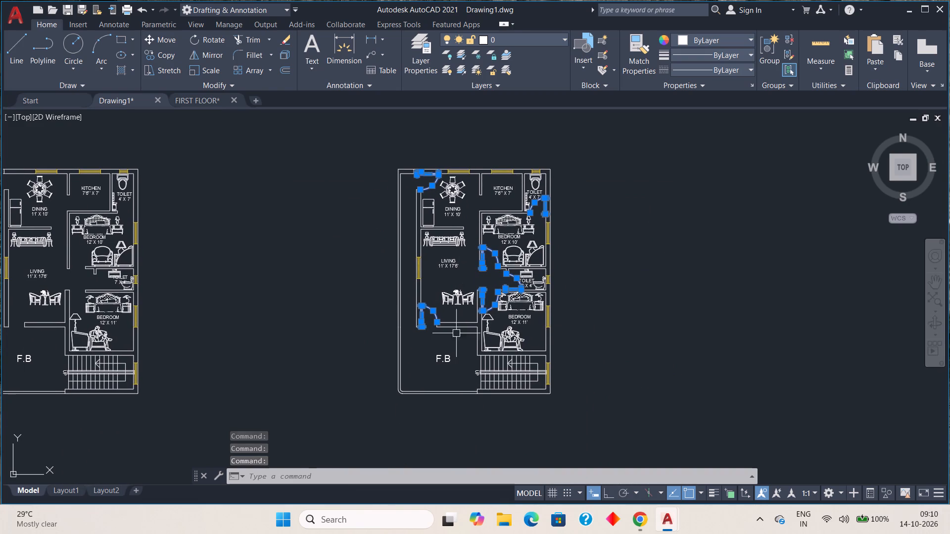
pyautogui.click(606, 489)
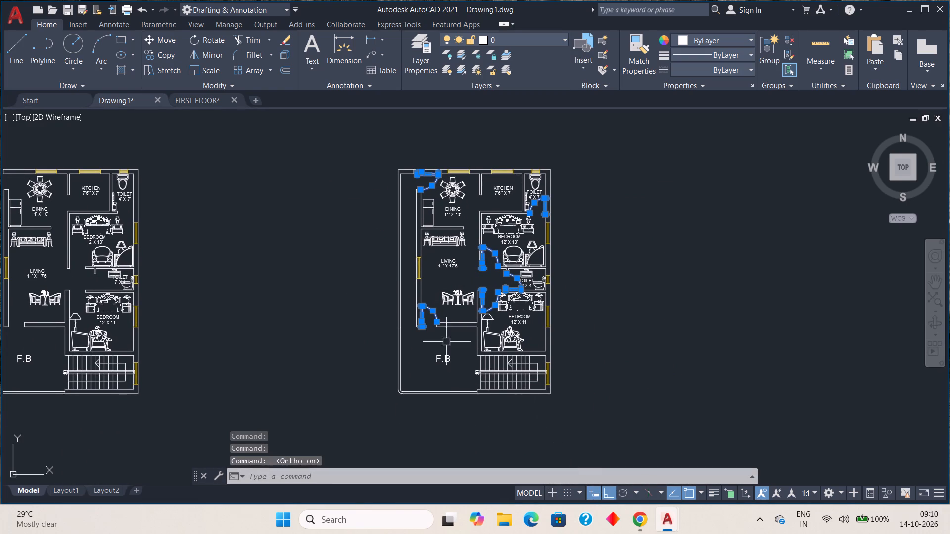
pyautogui.click(162, 55)
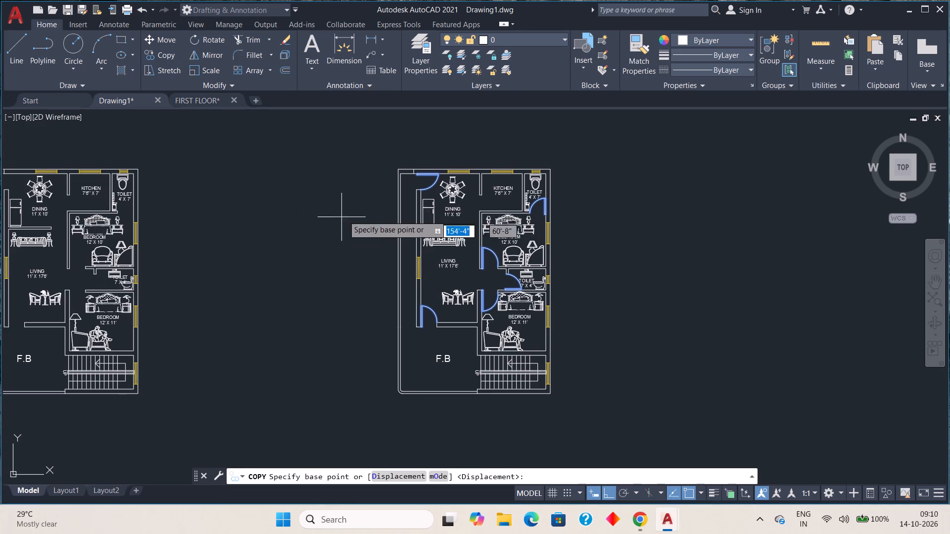
pyautogui.scroll(4, 410, 350)
pyautogui.moveTo(488, 240); pyautogui.dragTo(502, 329, button='middle')
pyautogui.scroll(2, 497, 319)
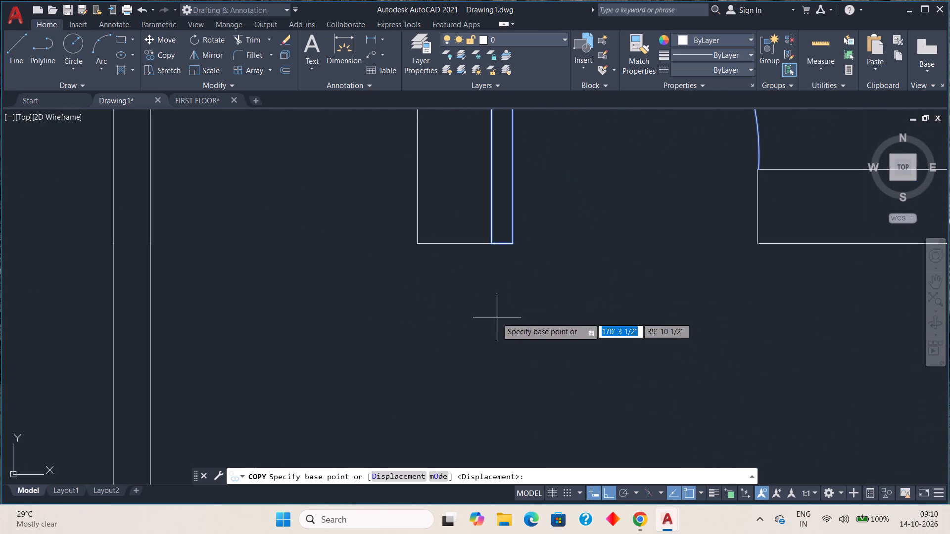
pyautogui.click(491, 240)
pyautogui.scroll(-2, 160, 285)
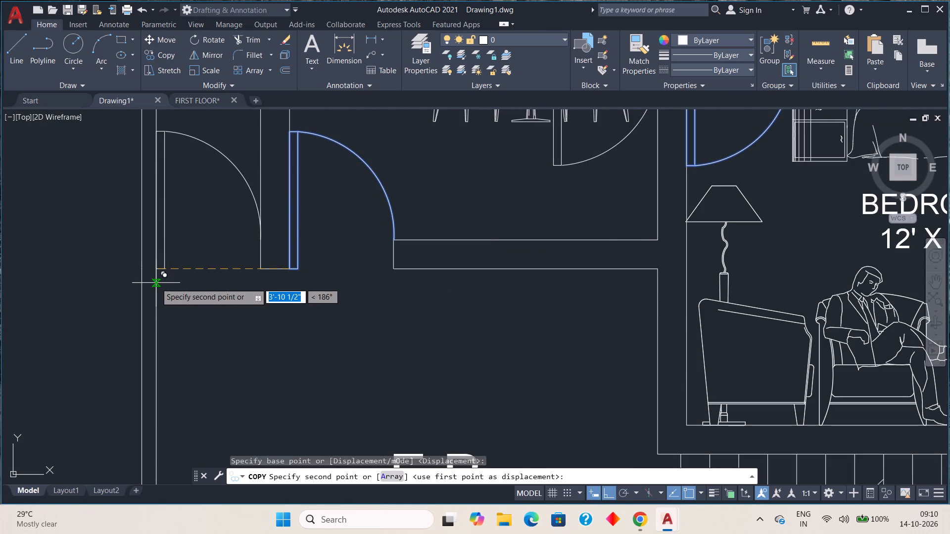
pyautogui.scroll(-1, 156, 283)
pyautogui.moveTo(139, 283); pyautogui.dragTo(727, 310, button='middle')
pyautogui.scroll(-2, 727, 310)
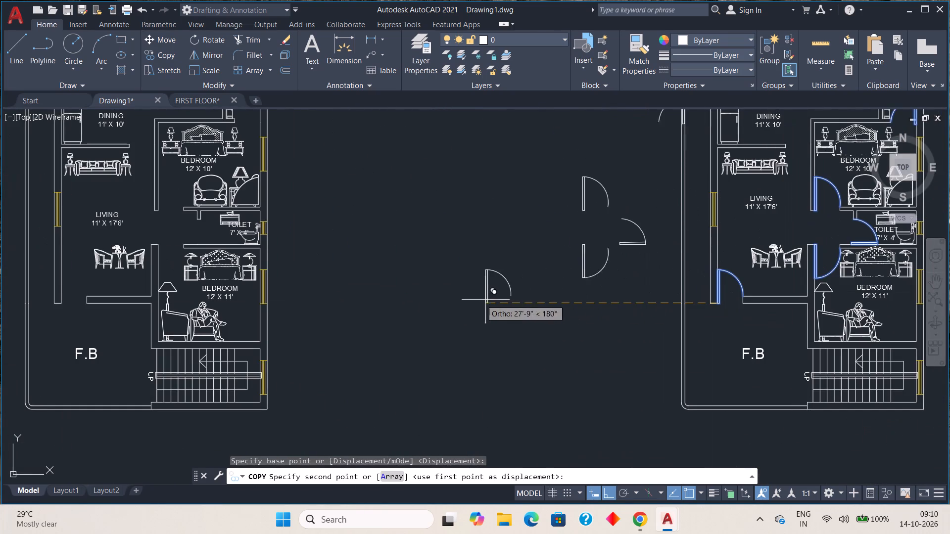
pyautogui.scroll(-2, 439, 297)
pyautogui.moveTo(384, 302); pyautogui.dragTo(519, 306, button='middle')
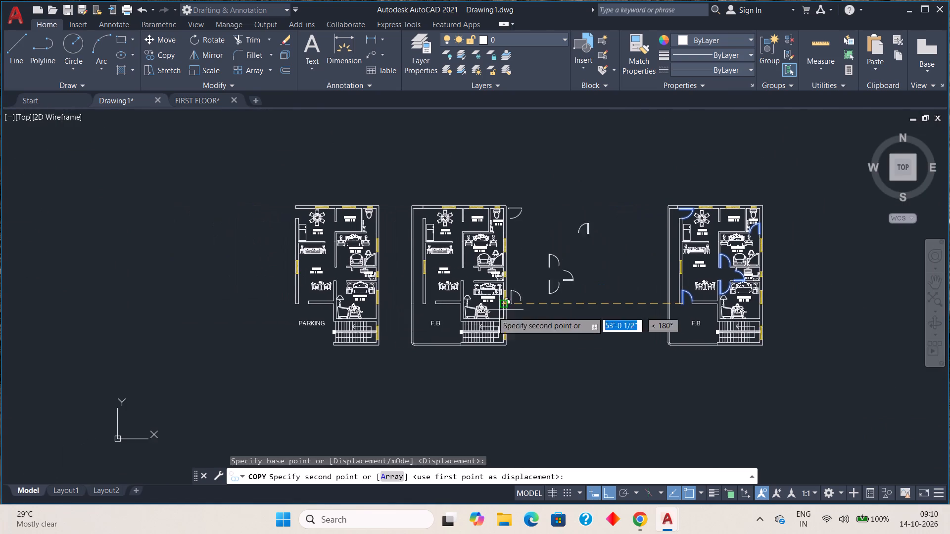
pyautogui.scroll(4, 417, 314)
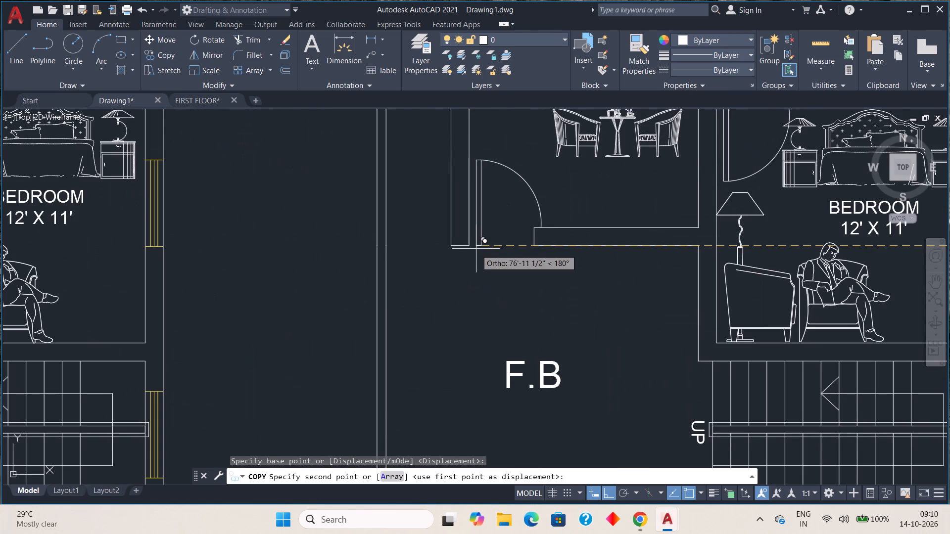
pyautogui.click(471, 242)
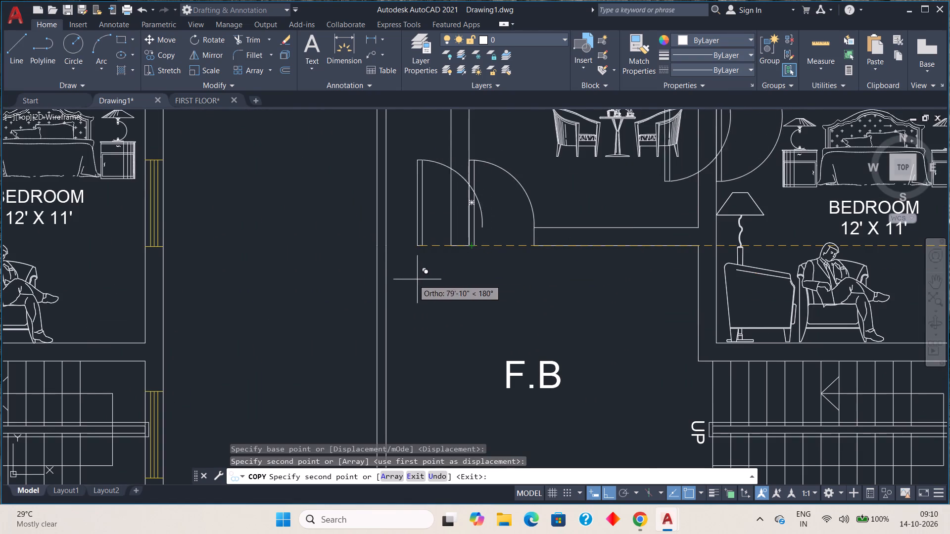
# Place another copy of the six doors in the PARKING plan, aligned at the wall corner of the lower LIVING door opening.
pyautogui.scroll(-1, 399, 277)
pyautogui.moveTo(358, 272); pyautogui.dragTo(778, 296, button='middle')
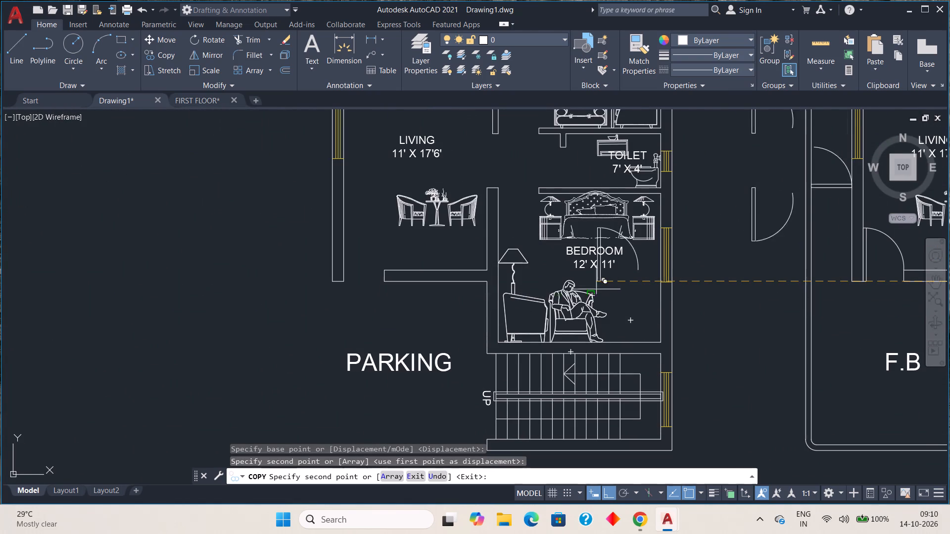
pyautogui.click(343, 282)
pyautogui.press('Escape')
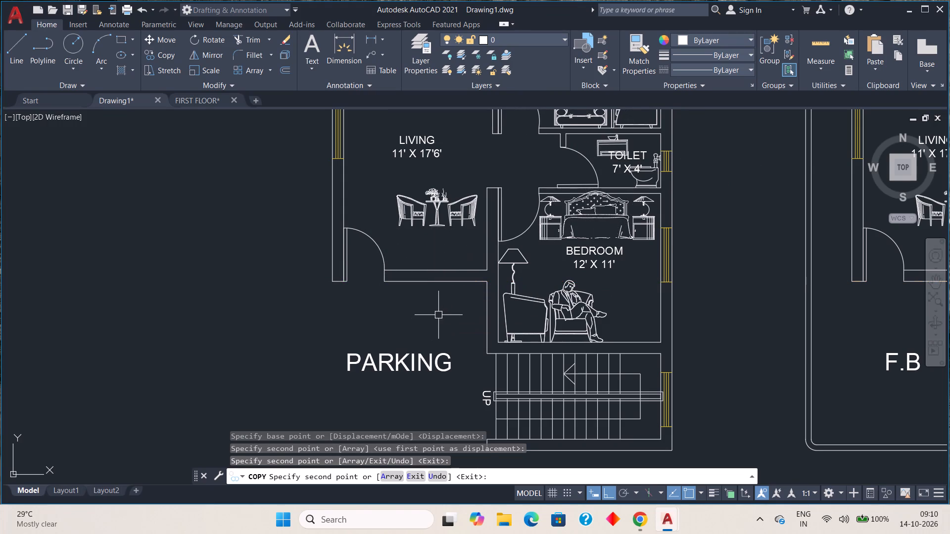
# Move the washbasin unit in the PARKING plan's 7' X 4' toilet horizontally toward the door, away from the room label.
pyautogui.scroll(3, 349, 264)
pyautogui.scroll(-1, 346, 256)
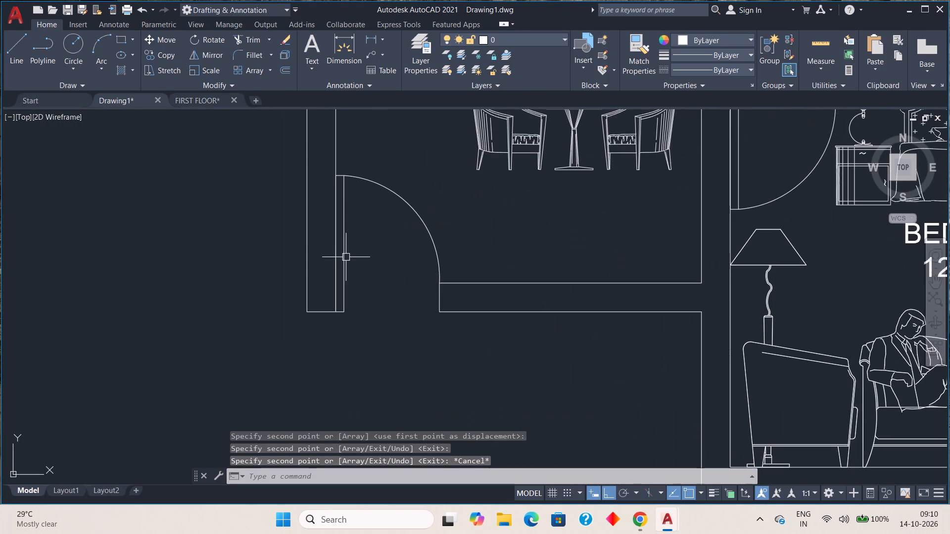
pyautogui.scroll(-3, 349, 265)
pyautogui.scroll(-1, 454, 240)
pyautogui.moveTo(641, 259); pyautogui.dragTo(611, 299, button='middle')
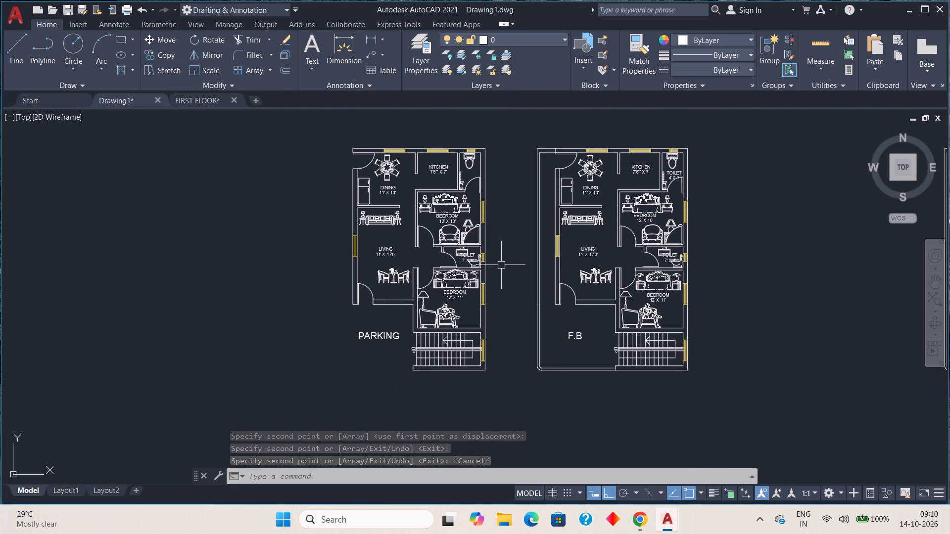
pyautogui.scroll(3, 479, 270)
pyautogui.moveTo(462, 243); pyautogui.dragTo(525, 283, button='middle')
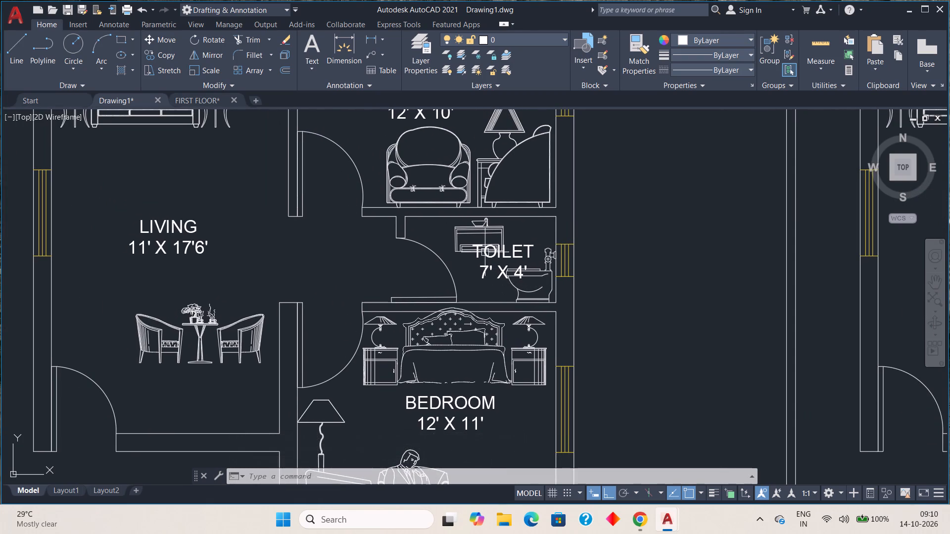
pyautogui.click(492, 253)
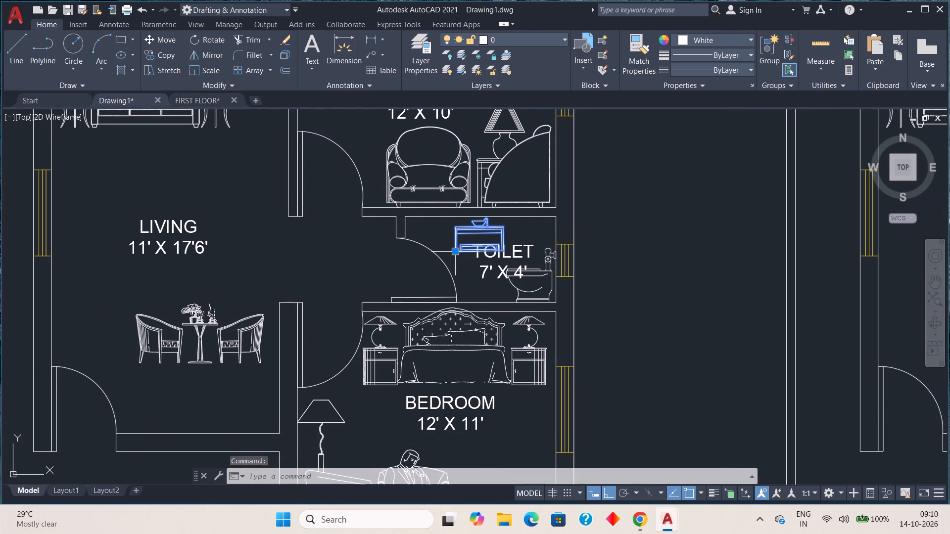
pyautogui.click(456, 253)
pyautogui.scroll(2, 440, 282)
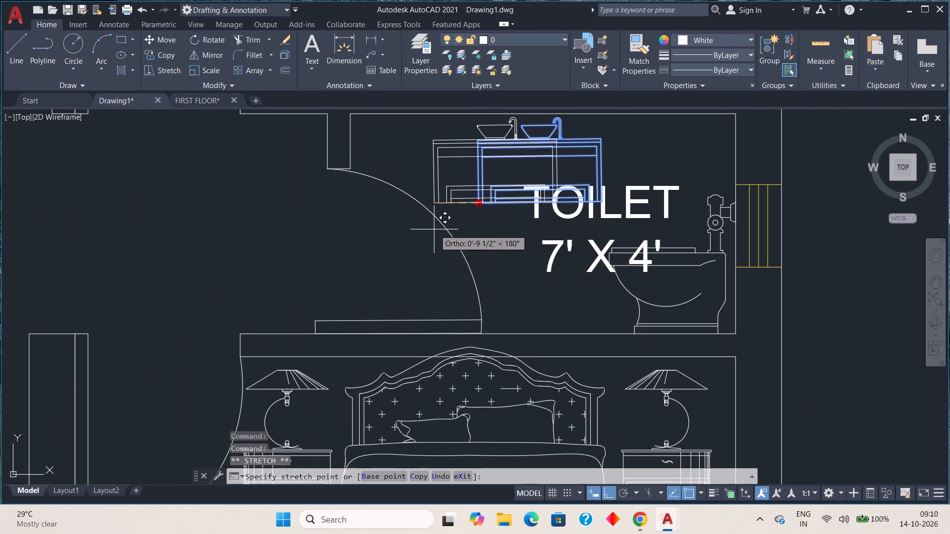
pyautogui.click(414, 224)
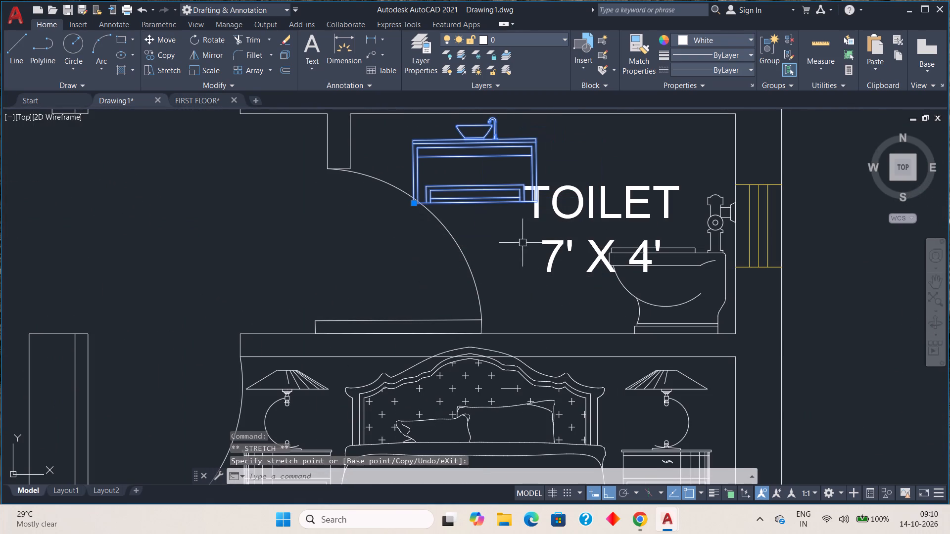
pyautogui.press('Escape')
# Move the TOILET 7' X 4' label in the PARKING plan diagonally with Ortho off, about 1'-1" away from the WC and below the washbasin.
pyautogui.click(567, 198)
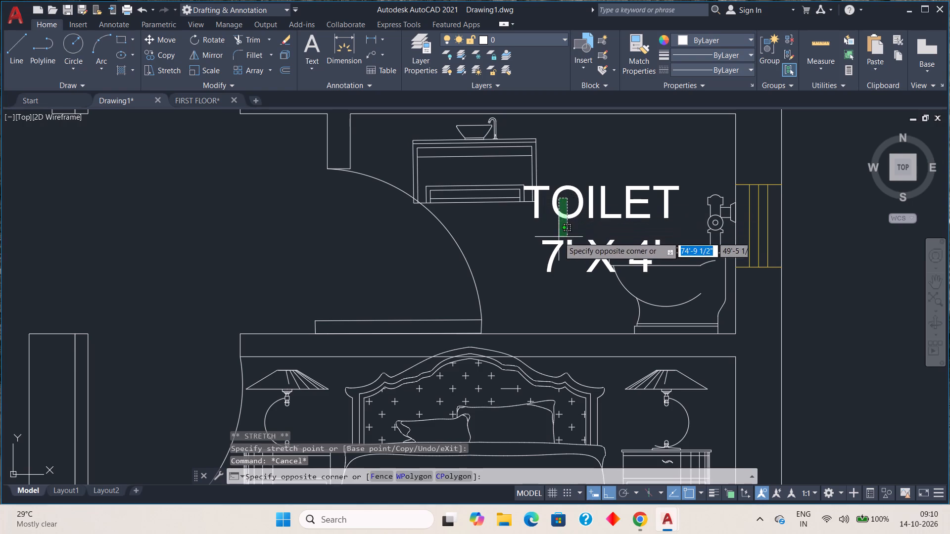
pyautogui.click(559, 233)
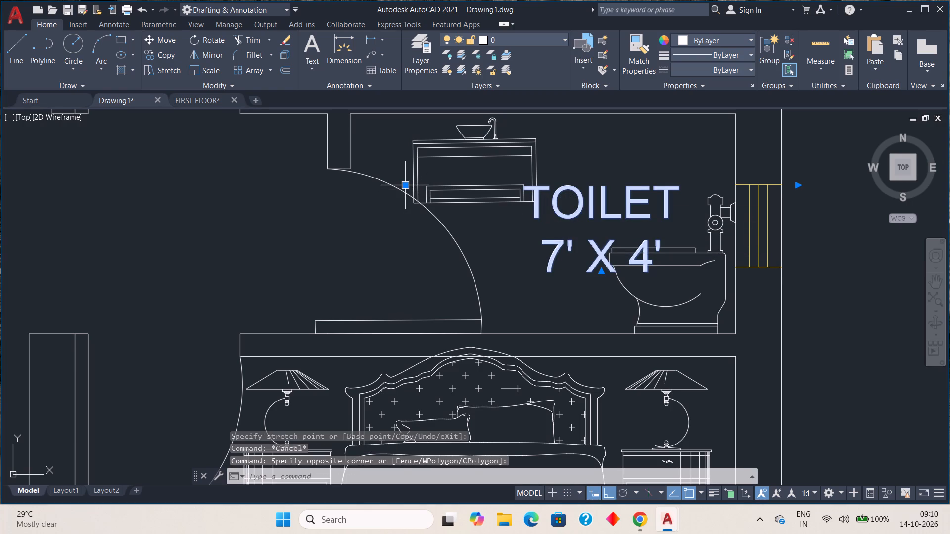
pyautogui.click(406, 184)
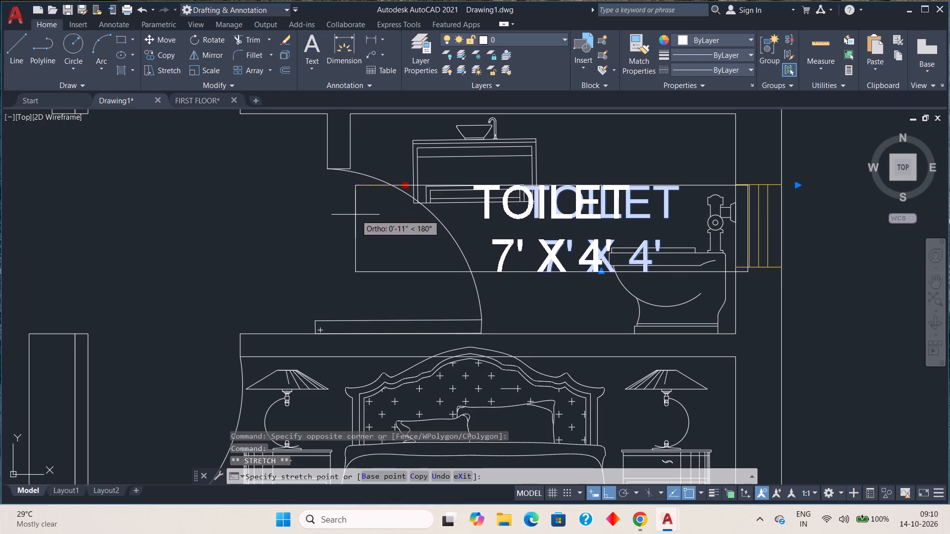
pyautogui.click(609, 493)
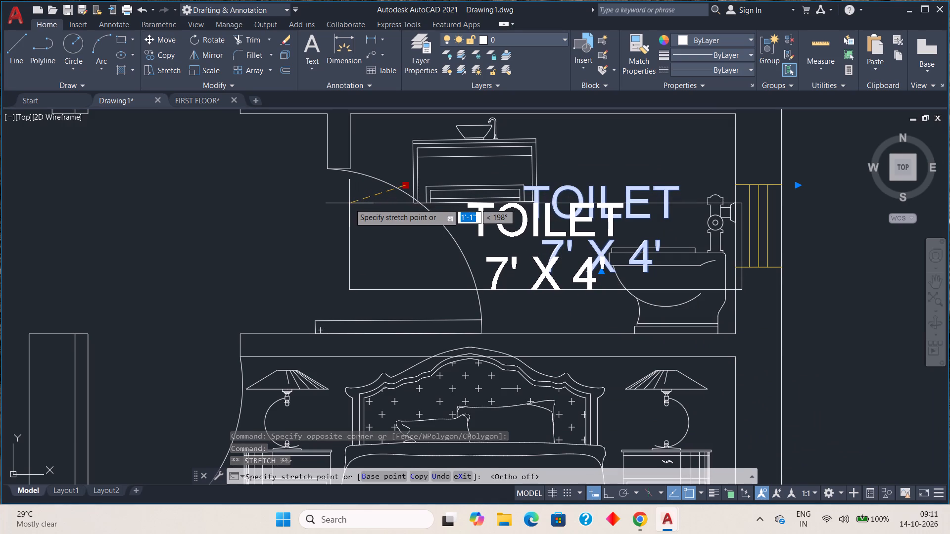
pyautogui.click(348, 205)
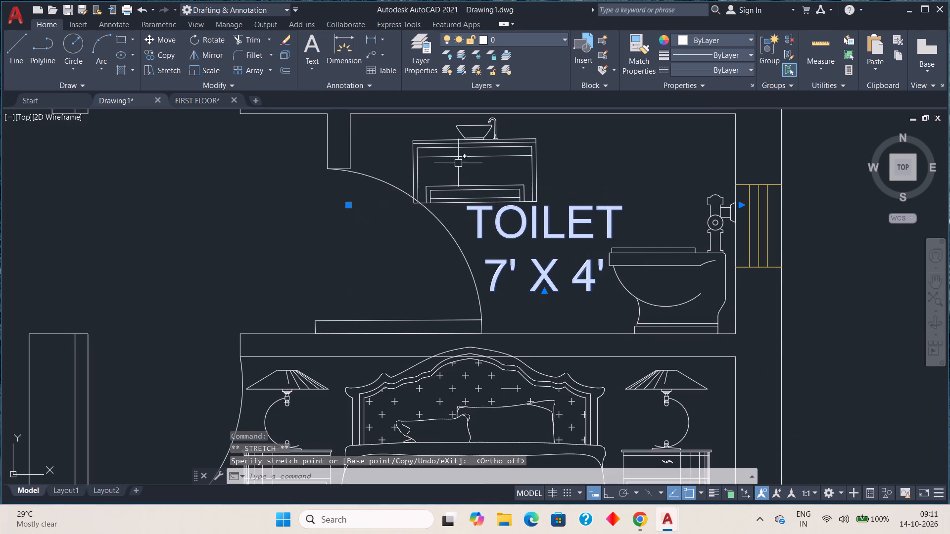
pyautogui.press('Escape')
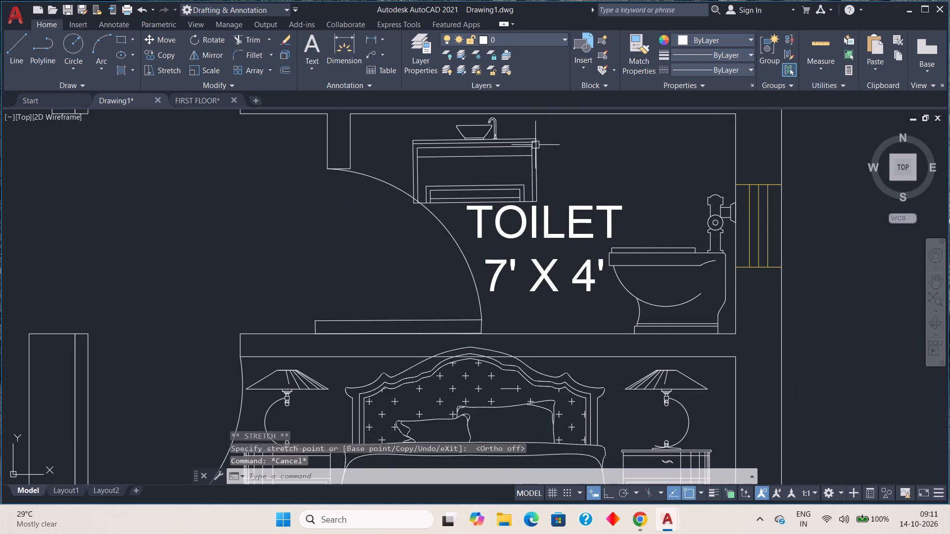
# Move the washbasin unit in the PARKING plan's 7' X 4' toilet about 1' away from the door swing, above the room label.
pyautogui.click(535, 140)
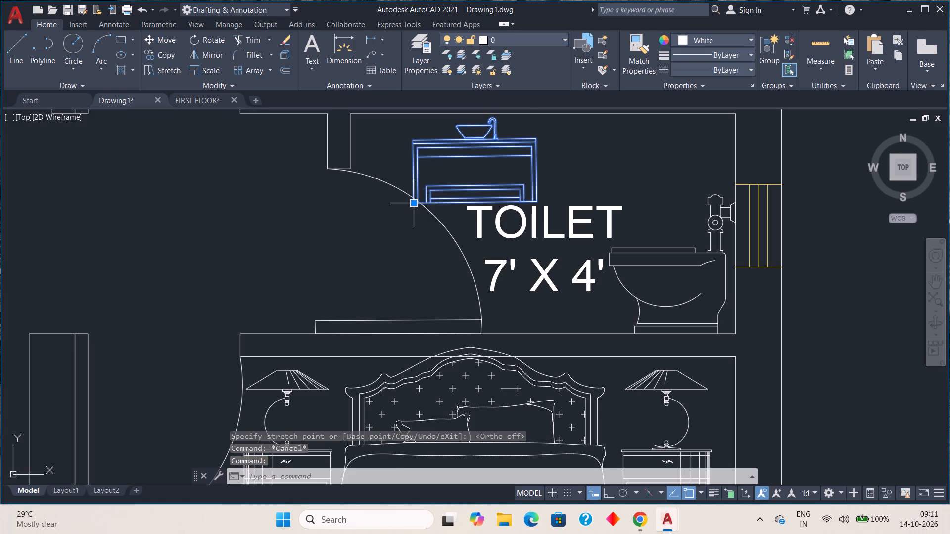
pyautogui.click(415, 202)
pyautogui.scroll(-2, 471, 198)
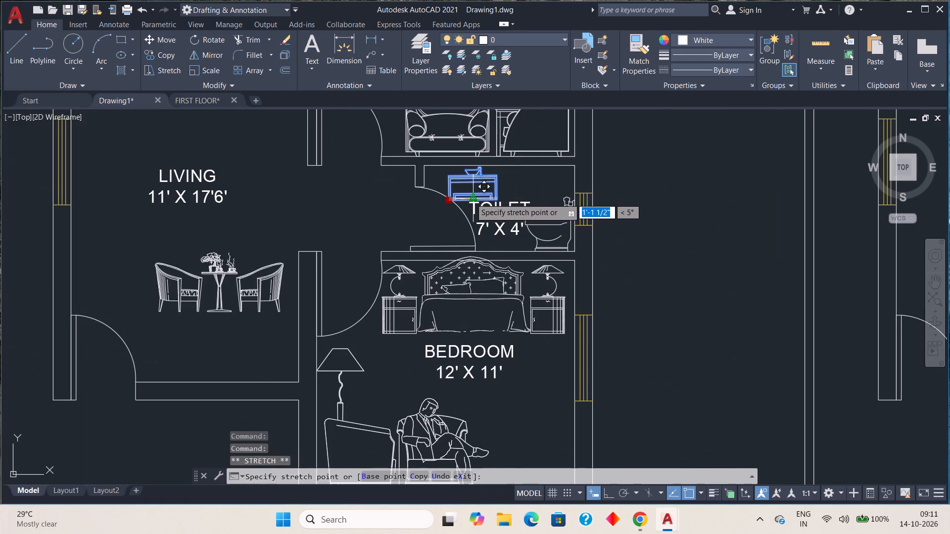
pyautogui.scroll(3, 474, 198)
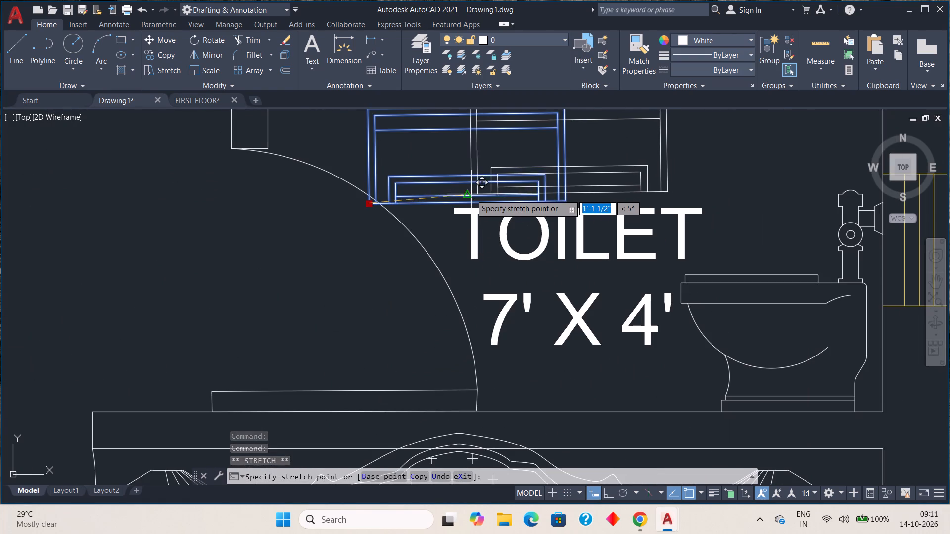
pyautogui.click(459, 197)
pyautogui.scroll(-1, 701, 180)
pyautogui.moveTo(700, 181); pyautogui.dragTo(673, 210, button='middle')
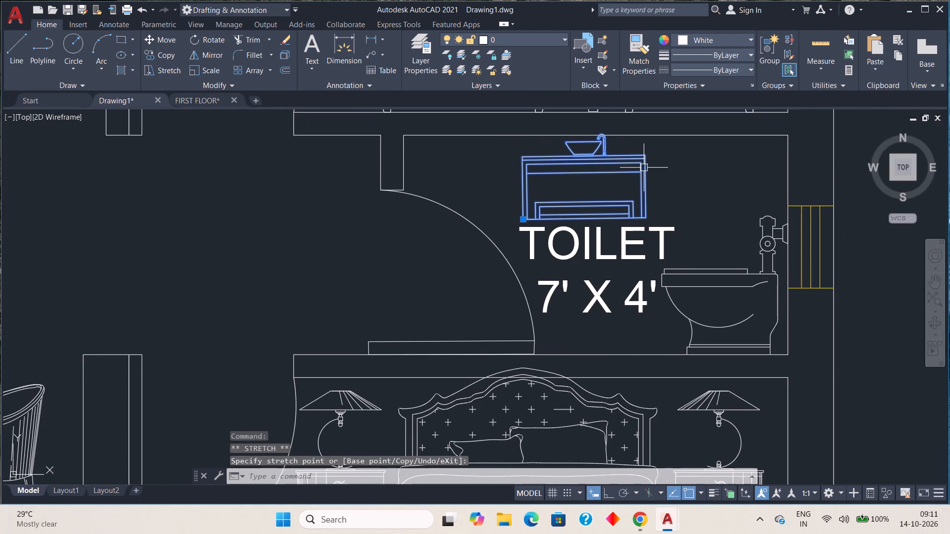
pyautogui.press('Escape')
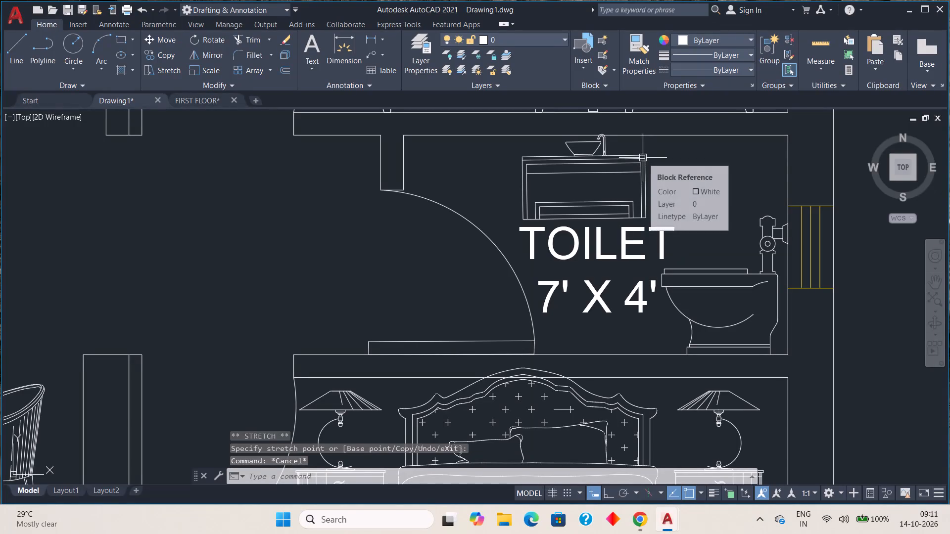
# Review the doors, fixtures and labels throughout the PARKING plan, from the lower bedroom up to the kitchen and upper toilet.
pyautogui.scroll(-2, 651, 193)
pyautogui.moveTo(750, 218); pyautogui.dragTo(712, 222, button='middle')
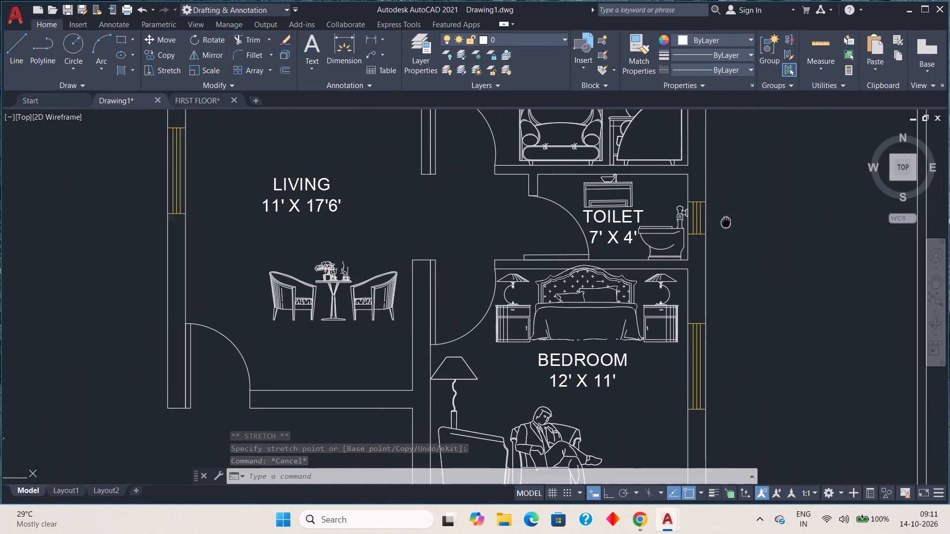
pyautogui.moveTo(712, 222); pyautogui.dragTo(650, 229, button='middle')
pyautogui.scroll(-1, 642, 258)
pyautogui.moveTo(637, 268); pyautogui.dragTo(595, 113, button='middle')
pyautogui.moveTo(600, 197); pyautogui.dragTo(610, 354, button='middle')
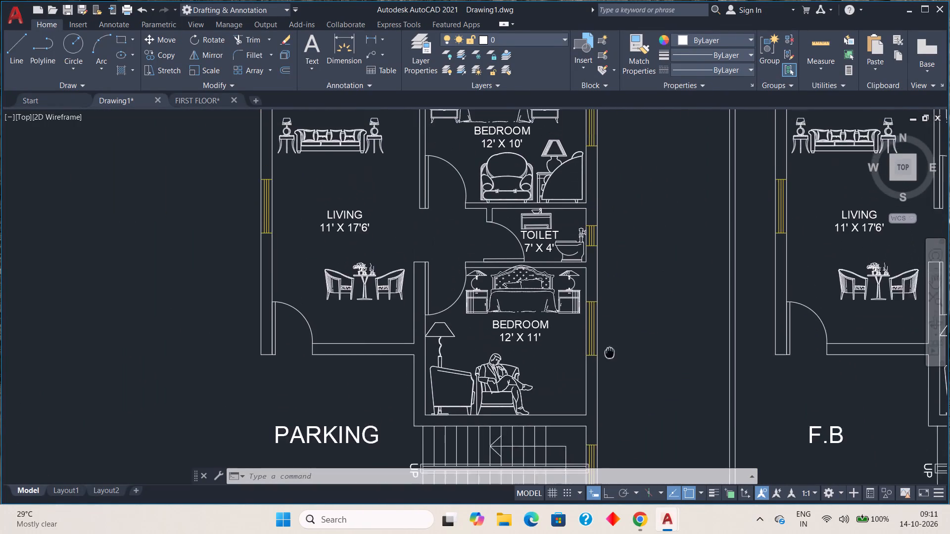
pyautogui.moveTo(610, 354); pyautogui.dragTo(610, 363, button='middle')
pyautogui.moveTo(605, 237); pyautogui.dragTo(600, 404, button='middle')
pyautogui.moveTo(583, 237); pyautogui.dragTo(582, 271, button='middle')
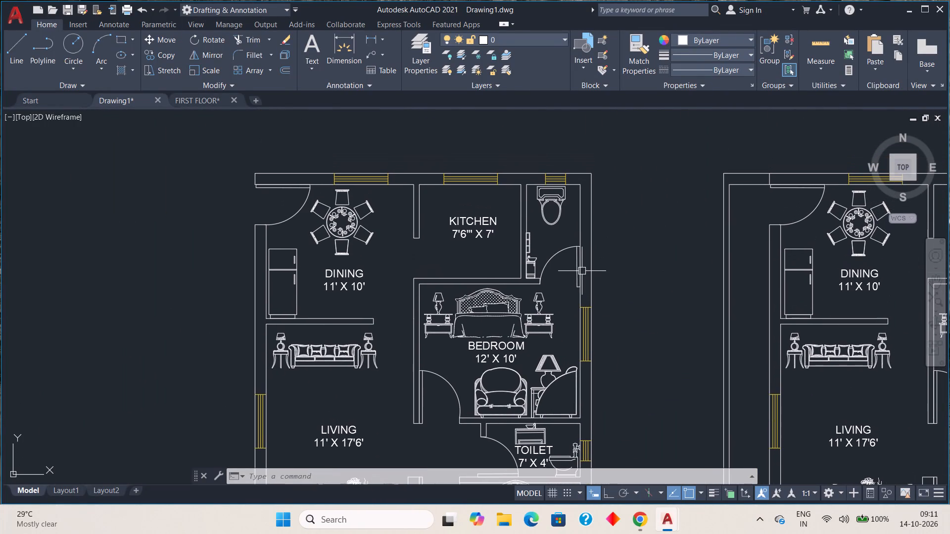
pyautogui.scroll(-1, 582, 271)
pyautogui.moveTo(683, 268); pyautogui.dragTo(662, 272, button='middle')
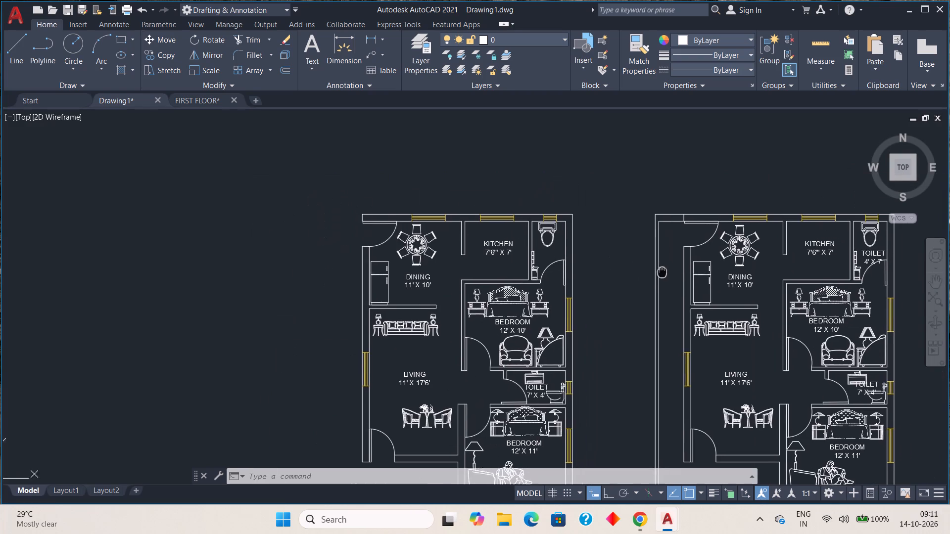
pyautogui.moveTo(662, 272); pyautogui.dragTo(492, 226, button='middle')
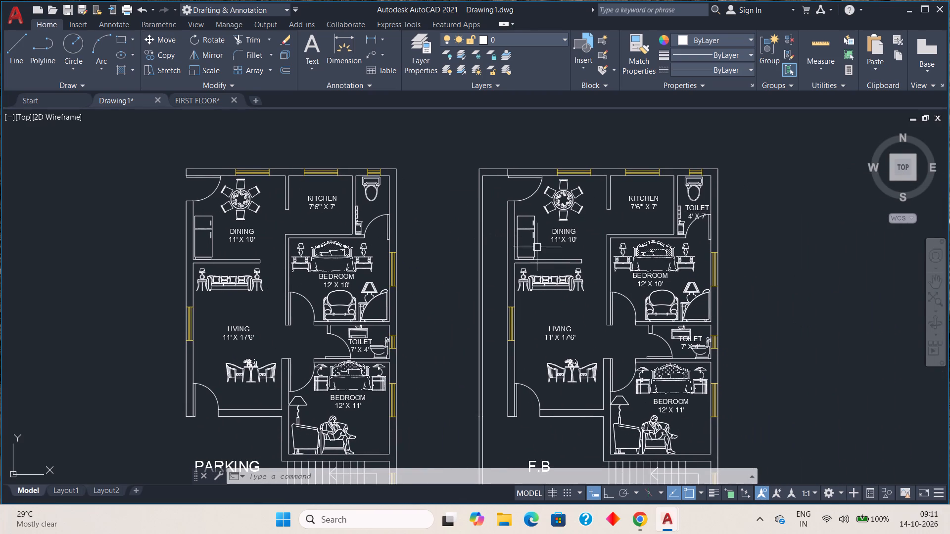
# Move the TOILET 4' X 7' label in the F.B plan beside PARKING up and away from the door arc, under the WC.
pyautogui.moveTo(598, 274); pyautogui.dragTo(388, 251, button='middle')
pyautogui.moveTo(693, 226); pyautogui.dragTo(645, 237, button='middle')
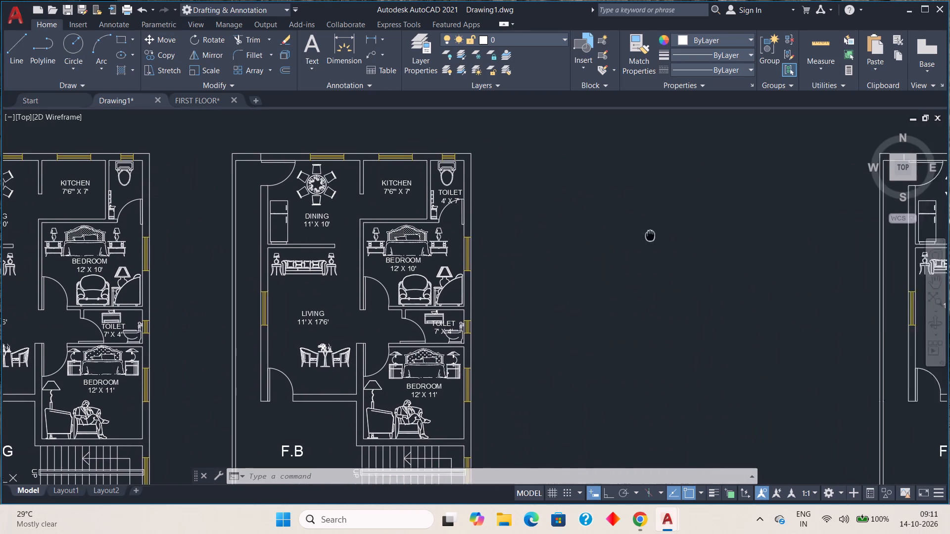
pyautogui.moveTo(645, 237); pyautogui.dragTo(630, 241, button='middle')
pyautogui.scroll(3, 471, 219)
pyautogui.moveTo(471, 219); pyautogui.dragTo(797, 331, button='middle')
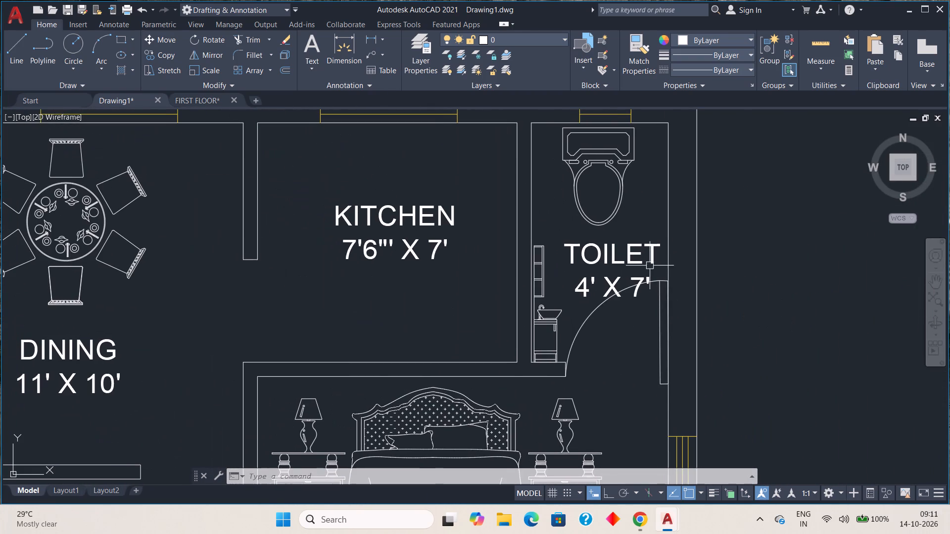
pyautogui.click(637, 256)
pyautogui.click(490, 243)
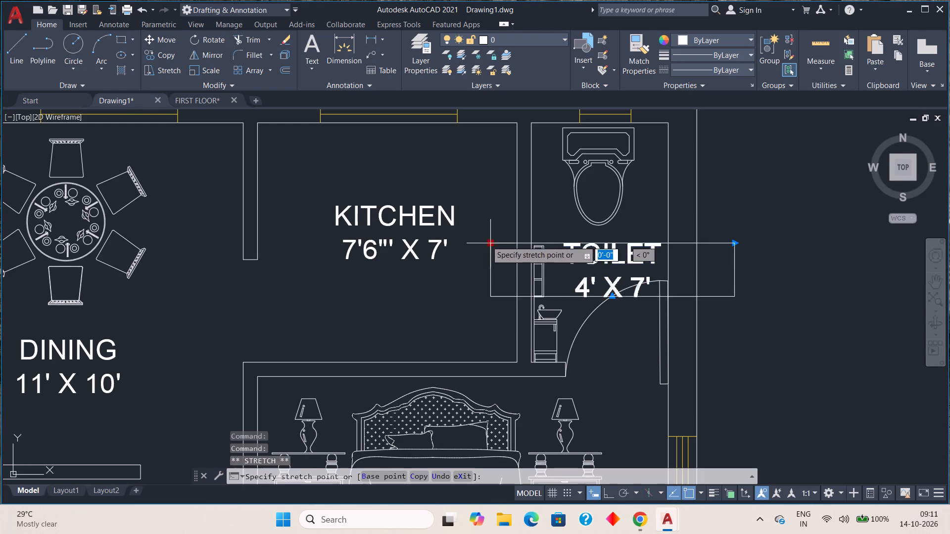
pyautogui.click(475, 234)
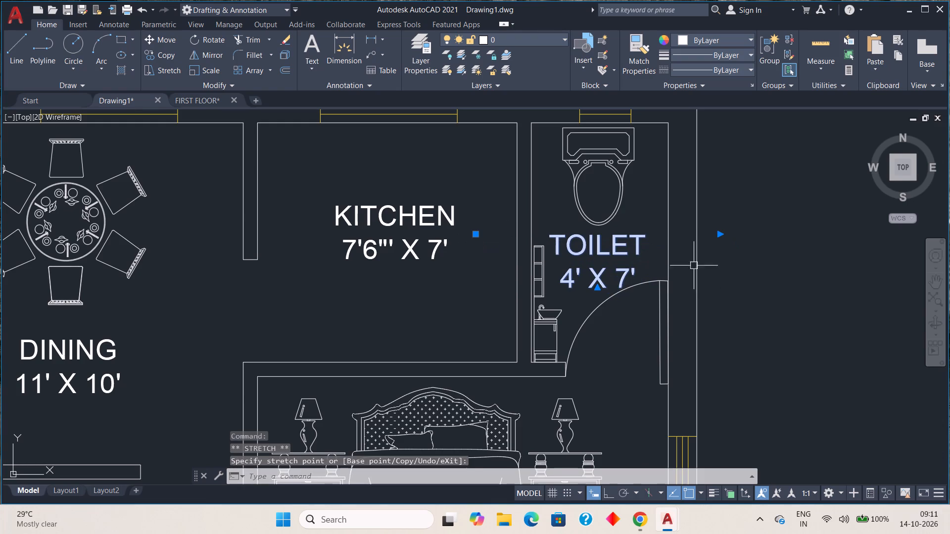
pyautogui.press('Escape')
# Review the doors, fixtures and room labels in the finished F.B plan from the kitchen down to the staircase.
pyautogui.scroll(-2, 807, 269)
pyautogui.moveTo(764, 278); pyautogui.dragTo(253, 239, button='middle')
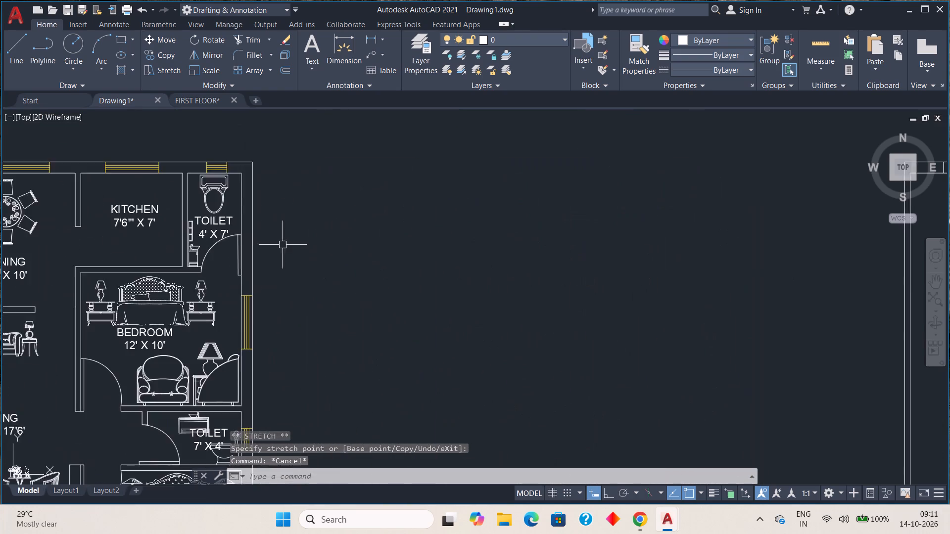
pyautogui.scroll(-2, 563, 259)
pyautogui.moveTo(679, 257); pyautogui.dragTo(401, 273, button='middle')
pyautogui.scroll(1, 597, 274)
pyautogui.moveTo(602, 288); pyautogui.dragTo(602, 287, button='middle')
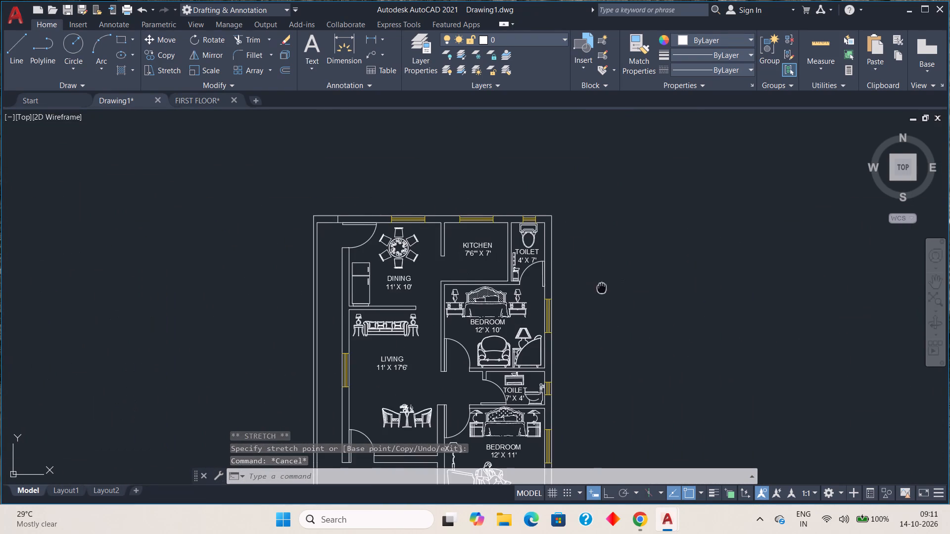
pyautogui.moveTo(602, 287); pyautogui.dragTo(628, 160, button='middle')
pyautogui.moveTo(529, 298); pyautogui.dragTo(666, 290, button='middle')
pyautogui.moveTo(638, 283); pyautogui.dragTo(659, 295, button='middle')
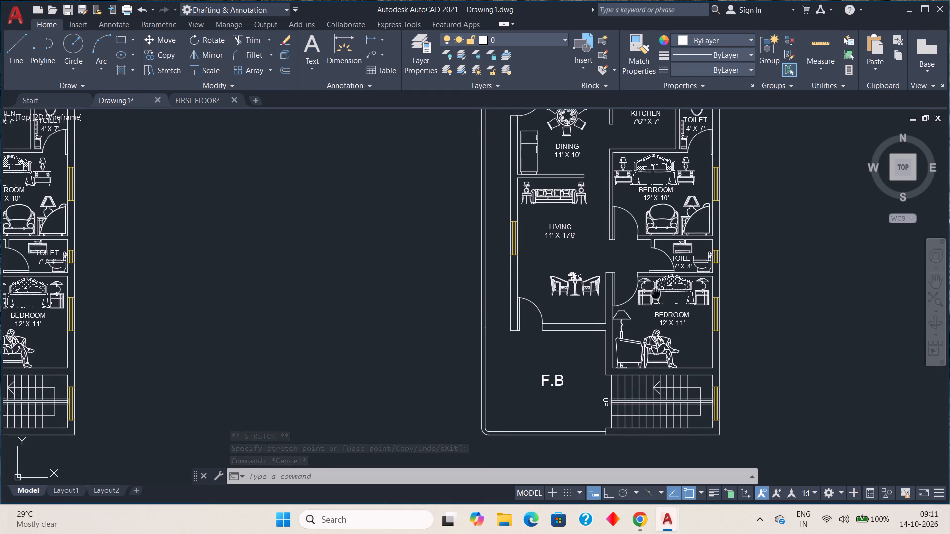
pyautogui.moveTo(659, 295); pyautogui.dragTo(670, 306, button='middle')
# Move the TOILET 7' X 4' label in the F.B plan beside PARKING between the door arc and the WC, below the washbasin.
pyautogui.moveTo(492, 298); pyautogui.dragTo(800, 304, button='middle')
pyautogui.moveTo(476, 282); pyautogui.dragTo(600, 295, button='middle')
pyautogui.scroll(1, 544, 302)
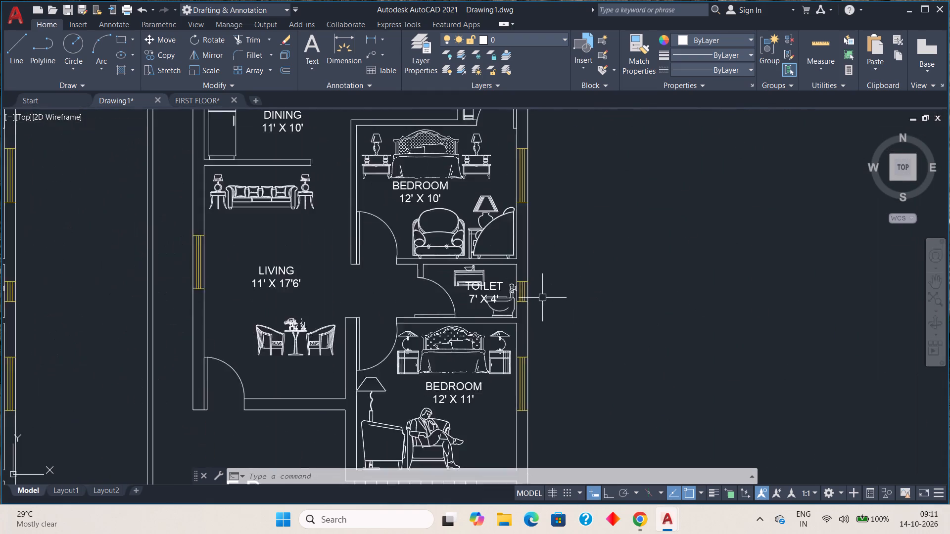
pyautogui.scroll(1, 542, 297)
pyautogui.moveTo(570, 309); pyautogui.dragTo(676, 296, button='middle')
pyautogui.click(543, 282)
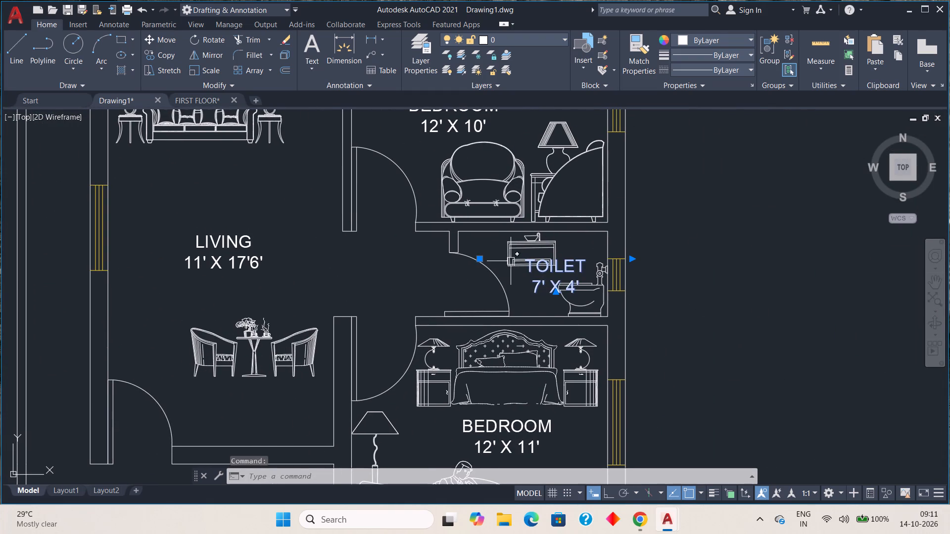
pyautogui.click(480, 257)
pyautogui.scroll(1, 462, 274)
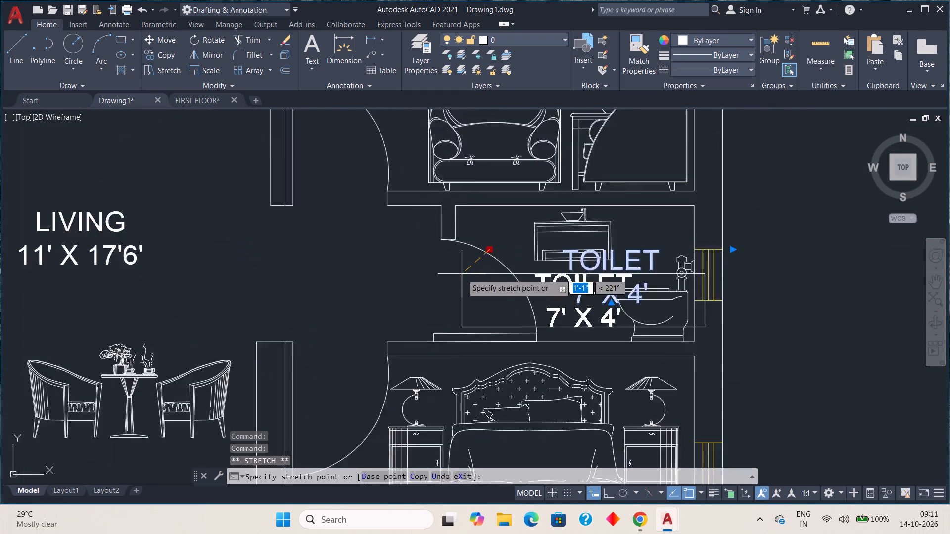
pyautogui.scroll(2, 462, 274)
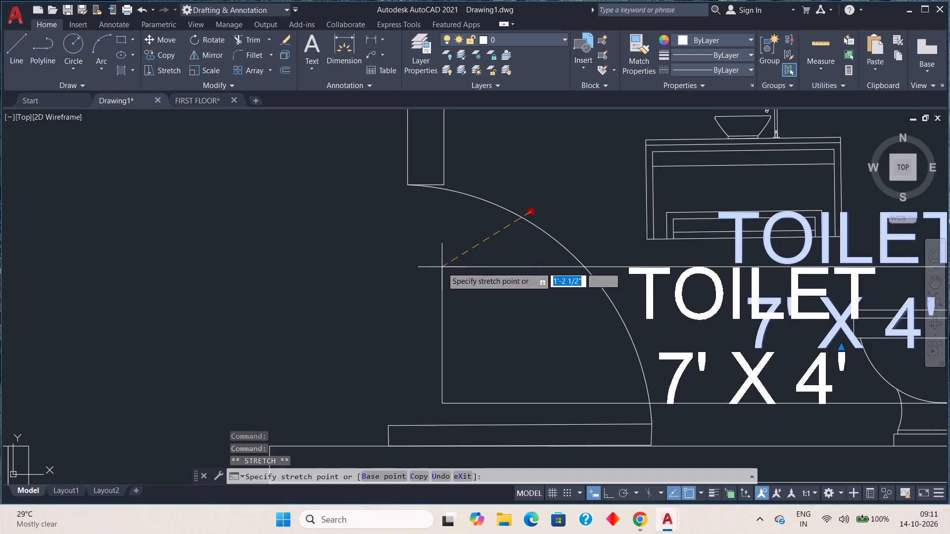
pyautogui.click(449, 254)
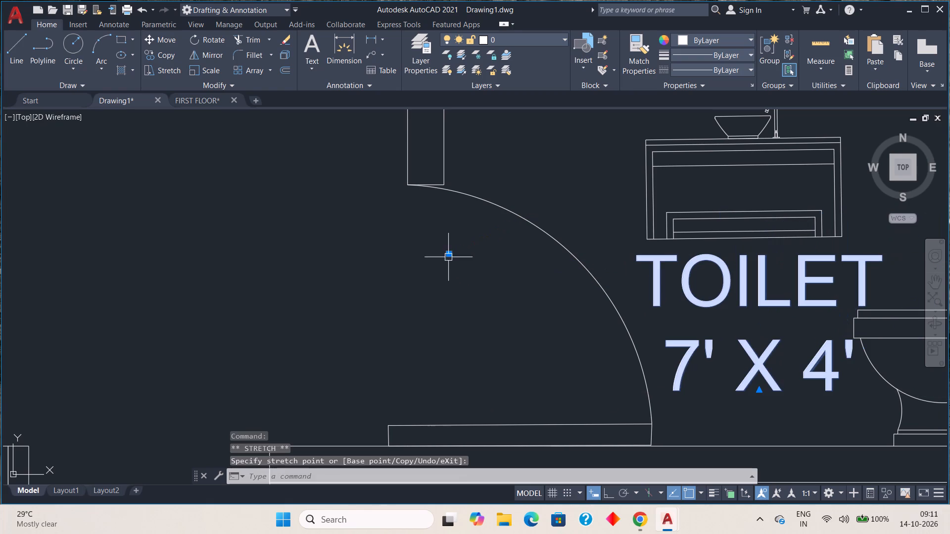
pyautogui.press('Escape')
# Copy the TOILET 4' X 7' label from the F.B plan beside PARKING into the PARKING plan's upper toilet, below the WC.
pyautogui.scroll(-2, 574, 232)
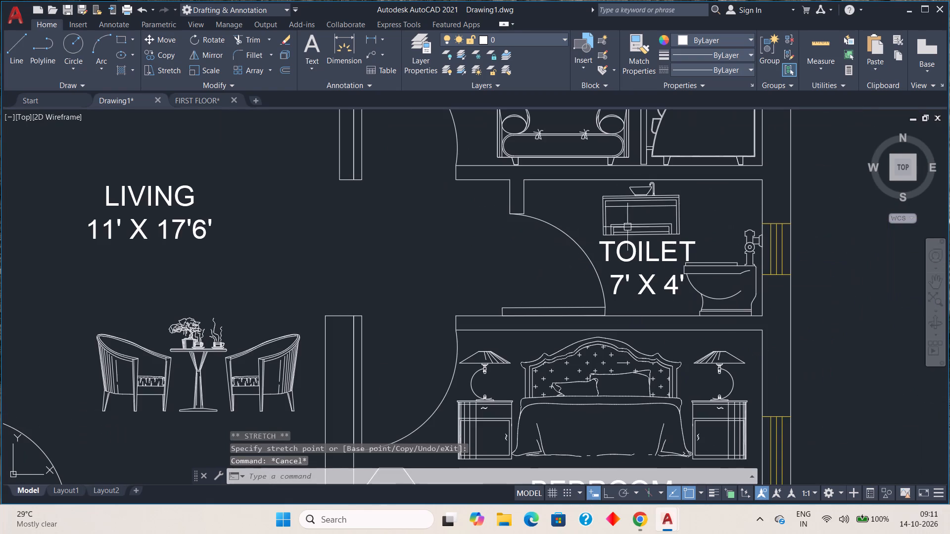
pyautogui.scroll(-2, 632, 224)
pyautogui.moveTo(494, 260); pyautogui.dragTo(610, 251, button='middle')
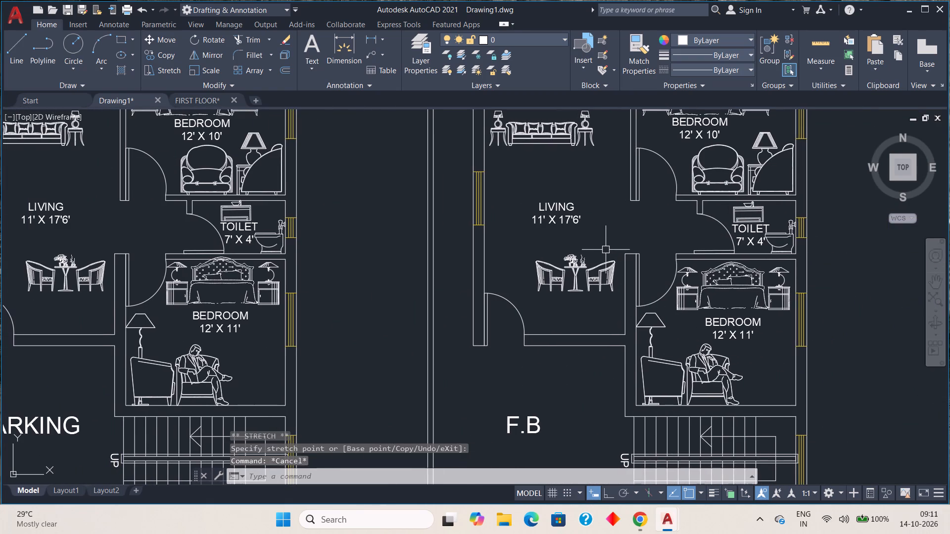
pyautogui.scroll(-1, 601, 262)
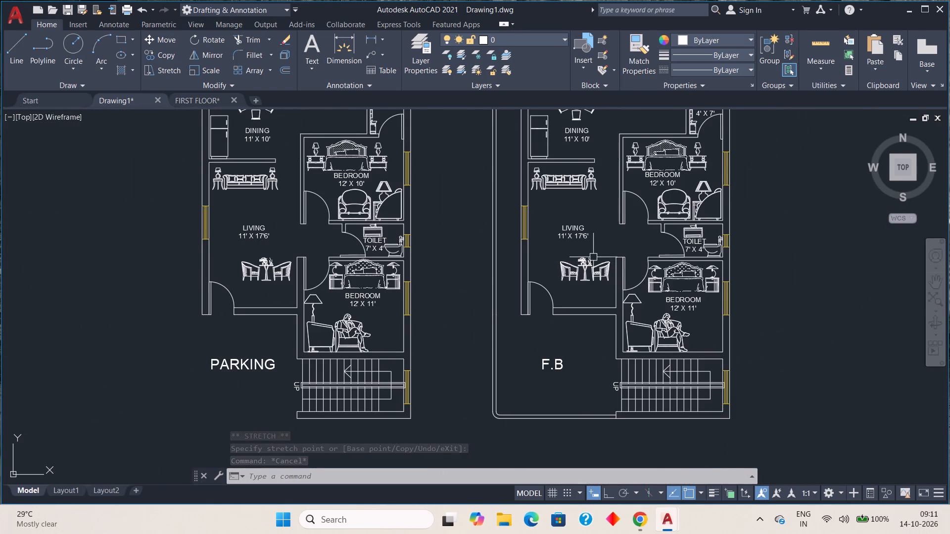
pyautogui.moveTo(595, 267); pyautogui.dragTo(811, 281, button='middle')
pyautogui.moveTo(634, 240); pyautogui.dragTo(658, 291, button='middle')
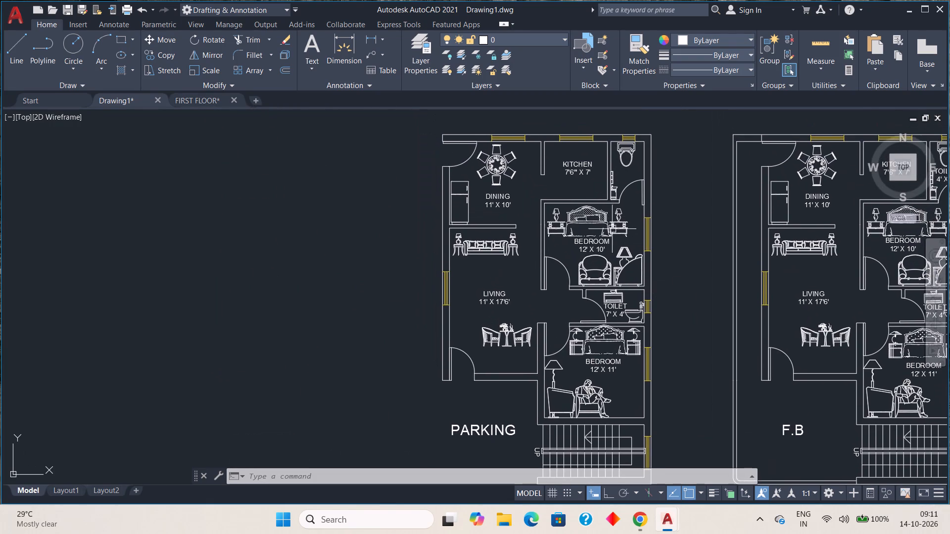
pyautogui.moveTo(612, 232); pyautogui.dragTo(417, 297, button='middle')
pyautogui.click(747, 238)
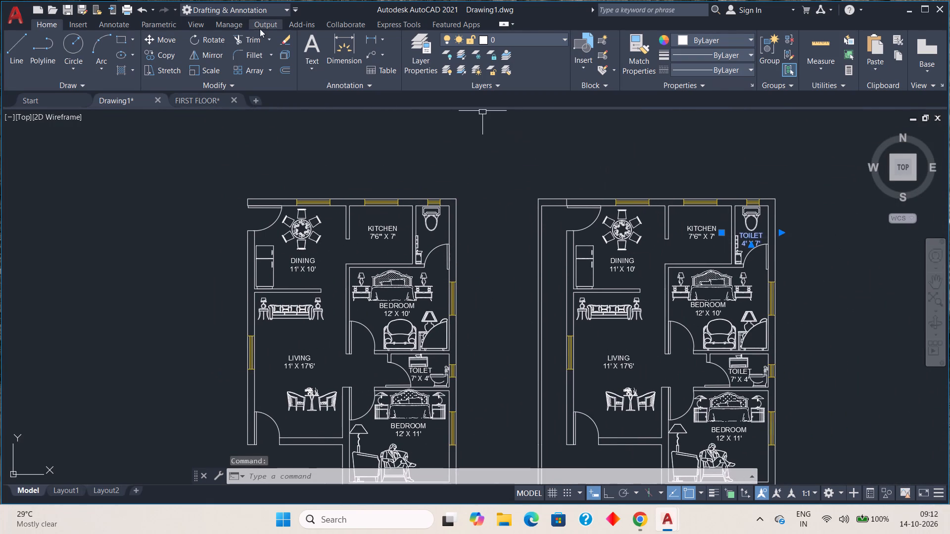
pyautogui.click(162, 57)
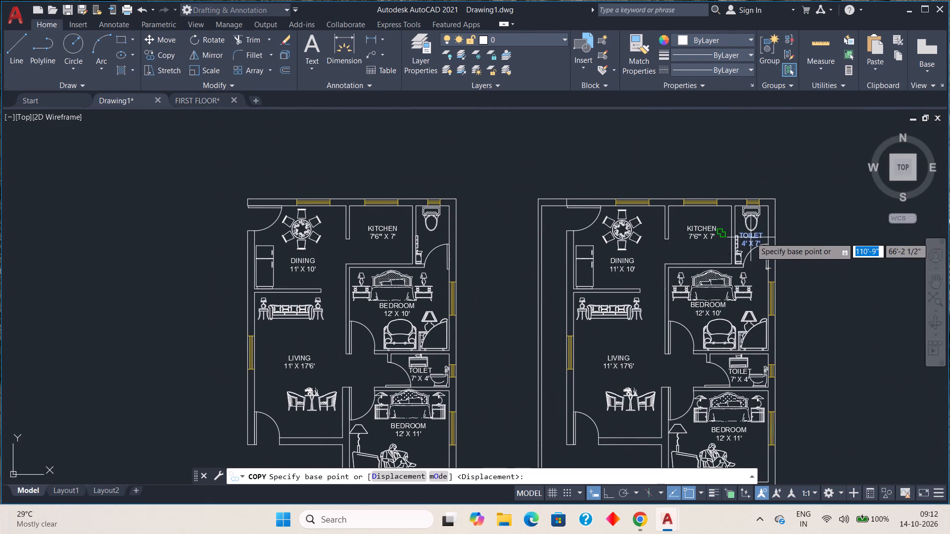
pyautogui.click(750, 237)
pyautogui.scroll(2, 404, 245)
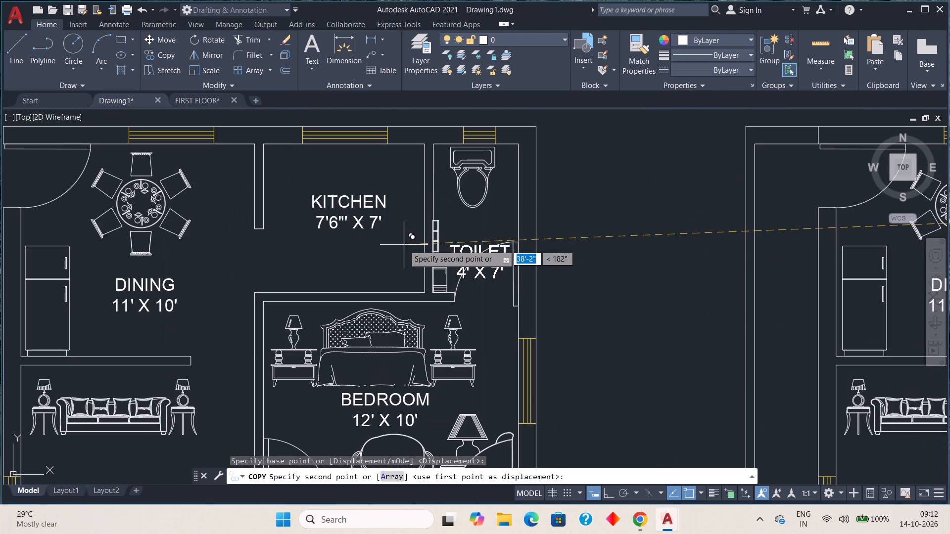
pyautogui.click(400, 214)
pyautogui.press('Escape')
# Review the doors, fixtures and room labels across the PARKING plan and both F.B plans.
pyautogui.scroll(-2, 606, 262)
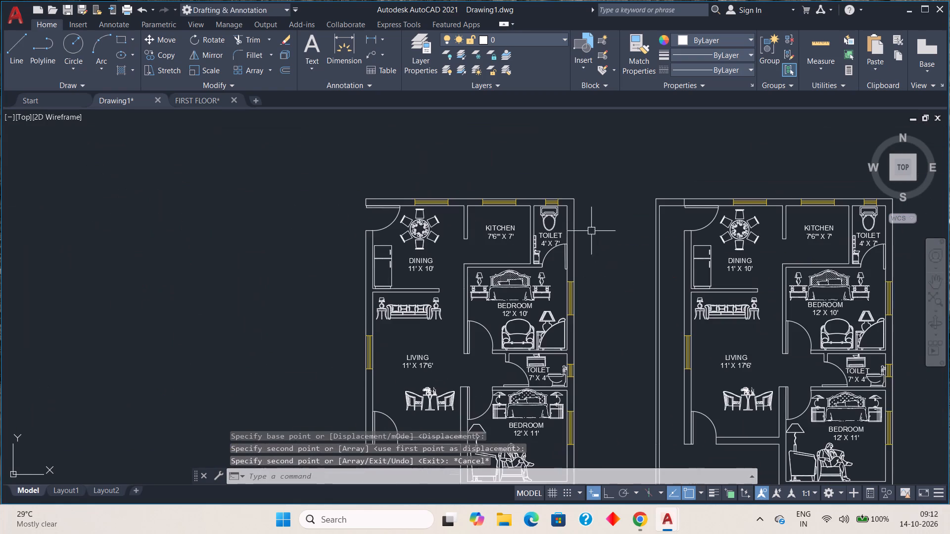
pyautogui.scroll(1, 636, 231)
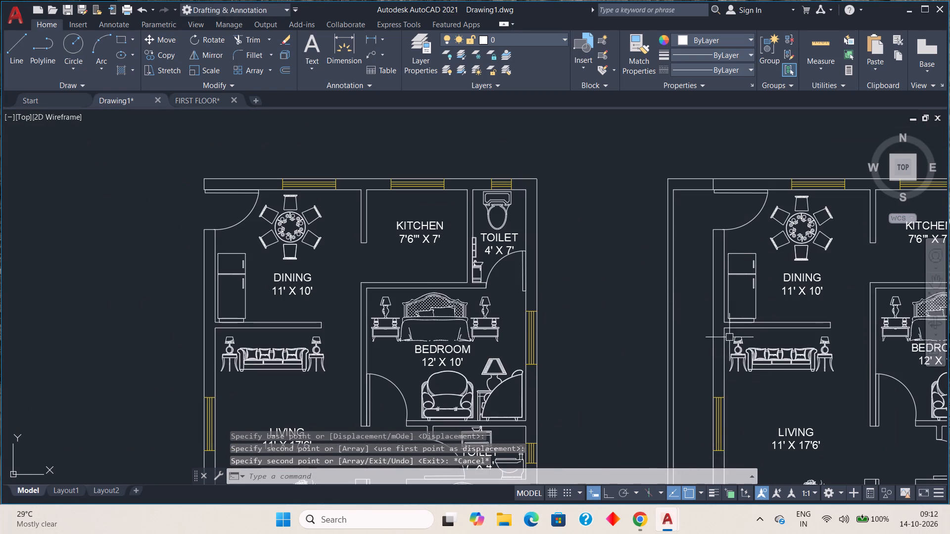
pyautogui.scroll(-1, 718, 312)
pyautogui.moveTo(700, 286); pyautogui.dragTo(652, 220, button='middle')
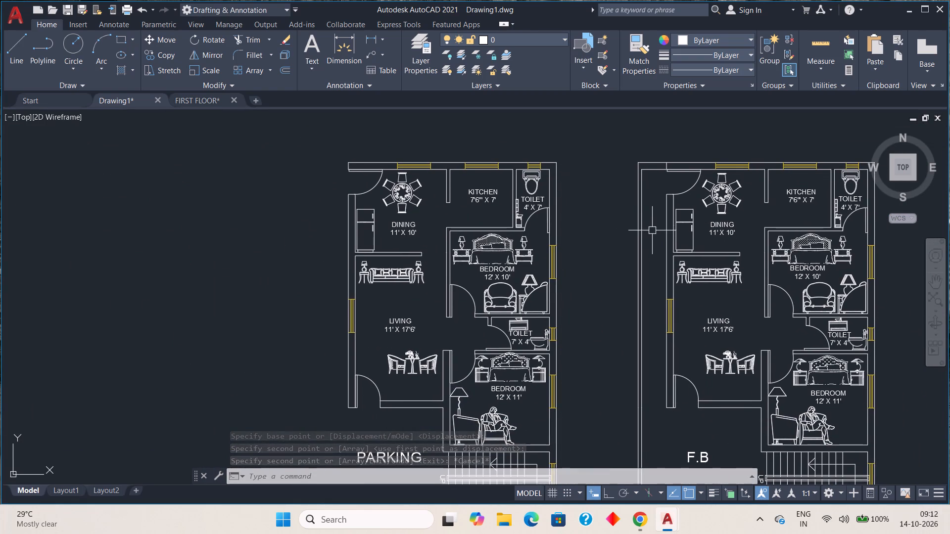
pyautogui.scroll(-1, 653, 232)
pyautogui.moveTo(660, 257); pyautogui.dragTo(543, 225, button='middle')
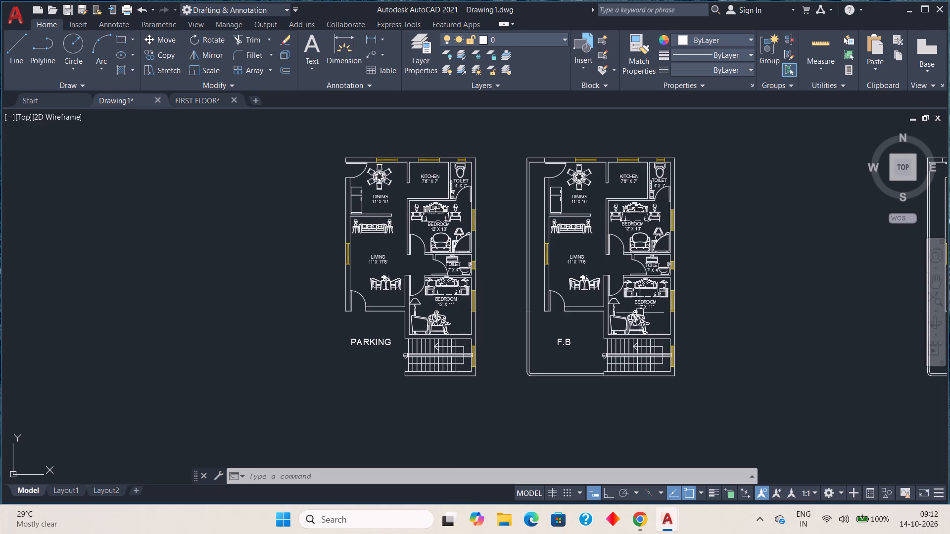
pyautogui.moveTo(683, 277); pyautogui.dragTo(603, 285, button='middle')
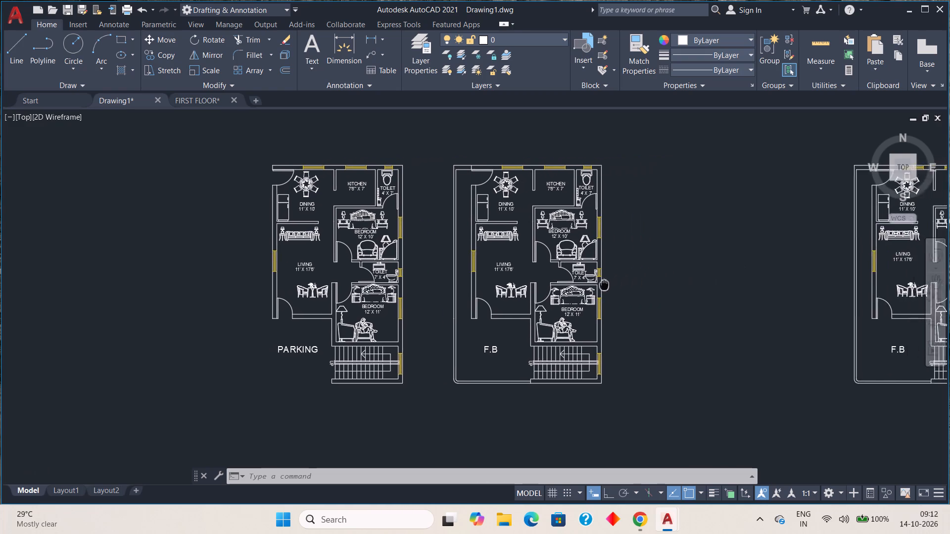
pyautogui.moveTo(603, 285); pyautogui.dragTo(478, 292, button='middle')
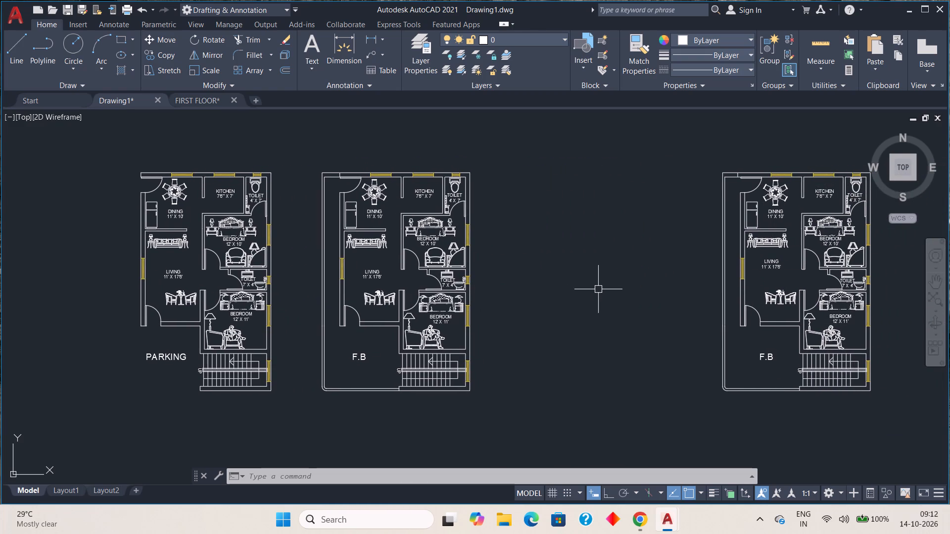
pyautogui.moveTo(546, 302); pyautogui.dragTo(491, 196, button='middle')
pyautogui.scroll(-1, 492, 210)
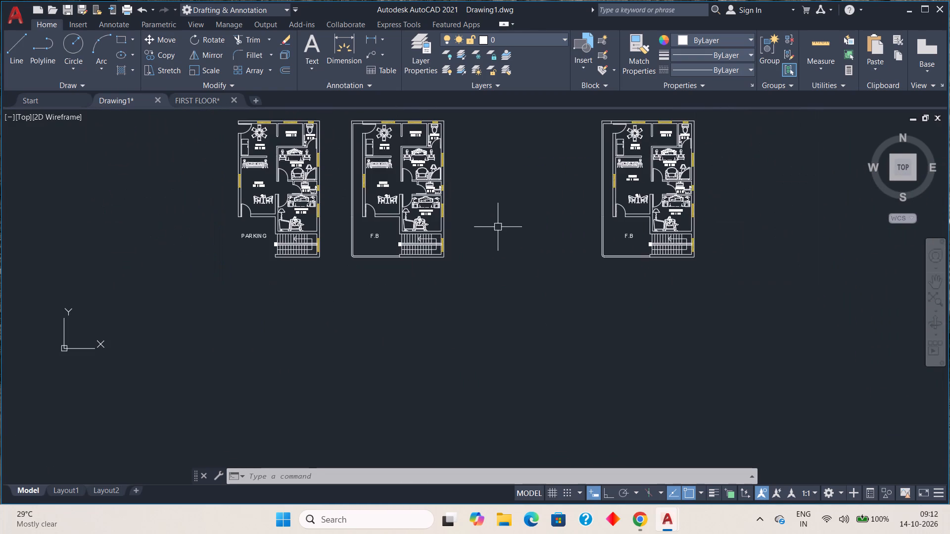
pyautogui.moveTo(532, 160); pyautogui.dragTo(510, 241, button='middle')
pyautogui.scroll(2, 506, 237)
pyautogui.scroll(-1, 506, 235)
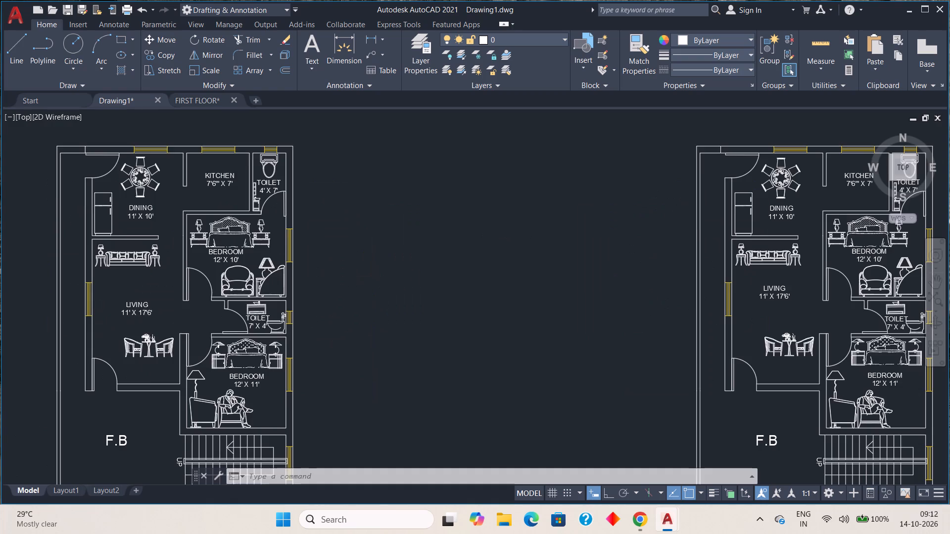
pyautogui.moveTo(420, 249); pyautogui.dragTo(839, 238, button='middle')
pyautogui.moveTo(566, 233); pyautogui.dragTo(572, 254, button='middle')
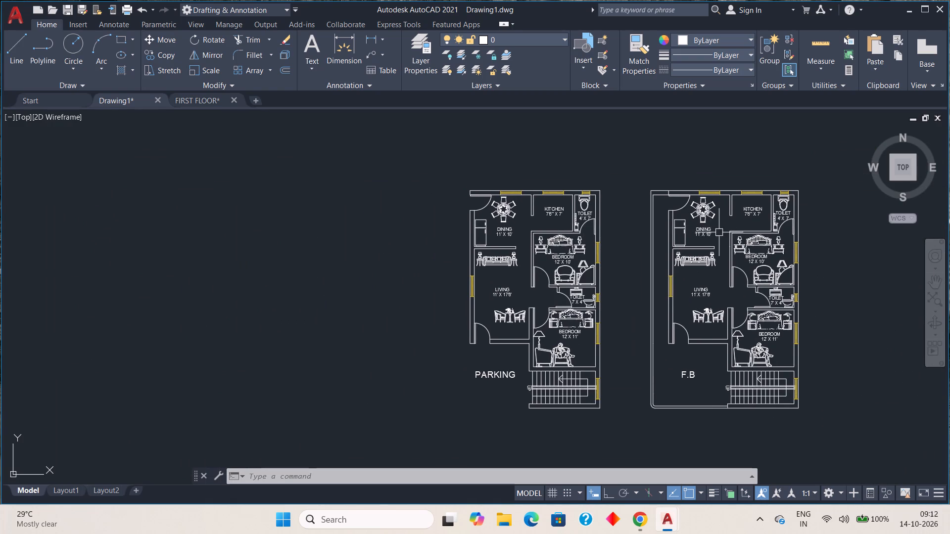
pyautogui.moveTo(736, 240); pyautogui.dragTo(598, 249, button='middle')
pyautogui.scroll(2, 598, 246)
pyautogui.scroll(-1, 599, 243)
pyautogui.moveTo(599, 243); pyautogui.dragTo(599, 242, button='middle')
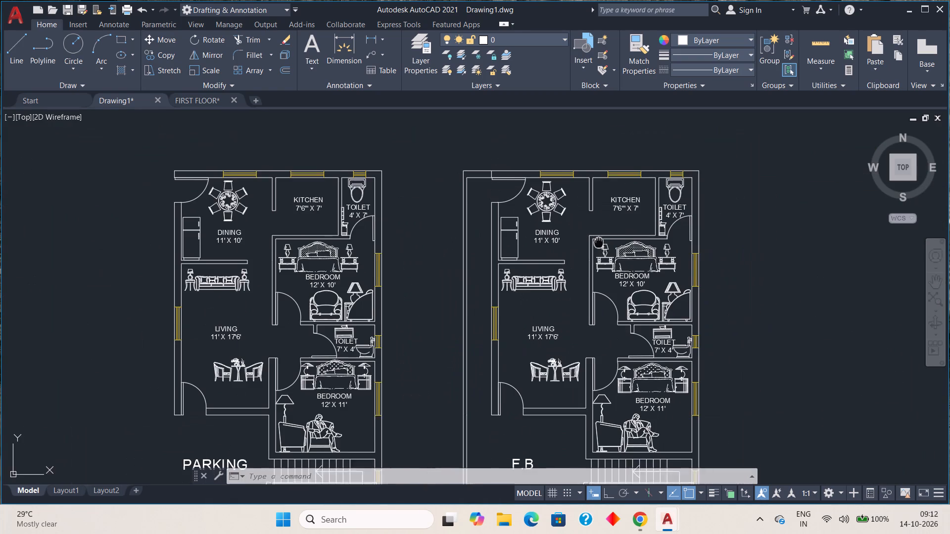
pyautogui.moveTo(599, 242); pyautogui.dragTo(599, 235, button='middle')
# Solid-hatch in colour 215,235,210 the F.B plan's walls beside PARKING around the kitchen and upper toilet, including the outer corner by the WC.
pyautogui.click(119, 70)
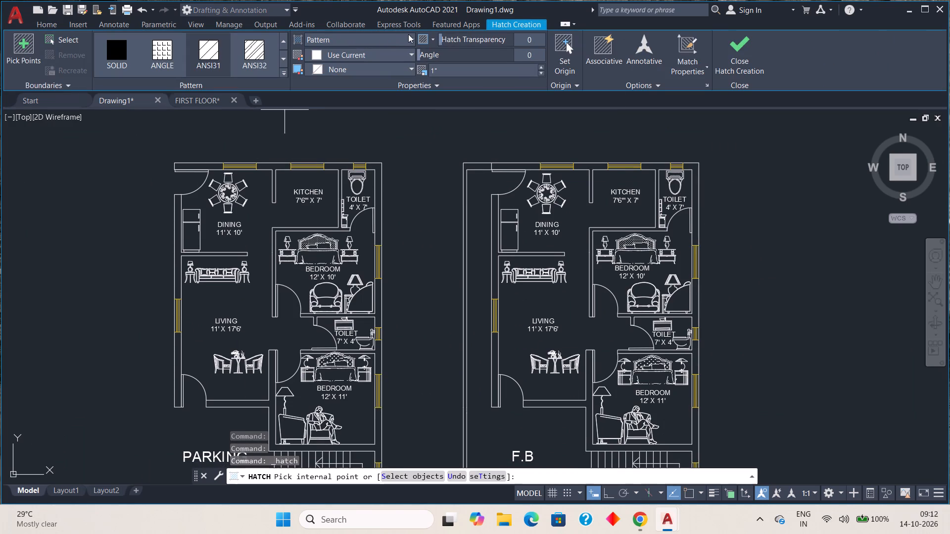
pyautogui.click(408, 34)
pyautogui.click(365, 55)
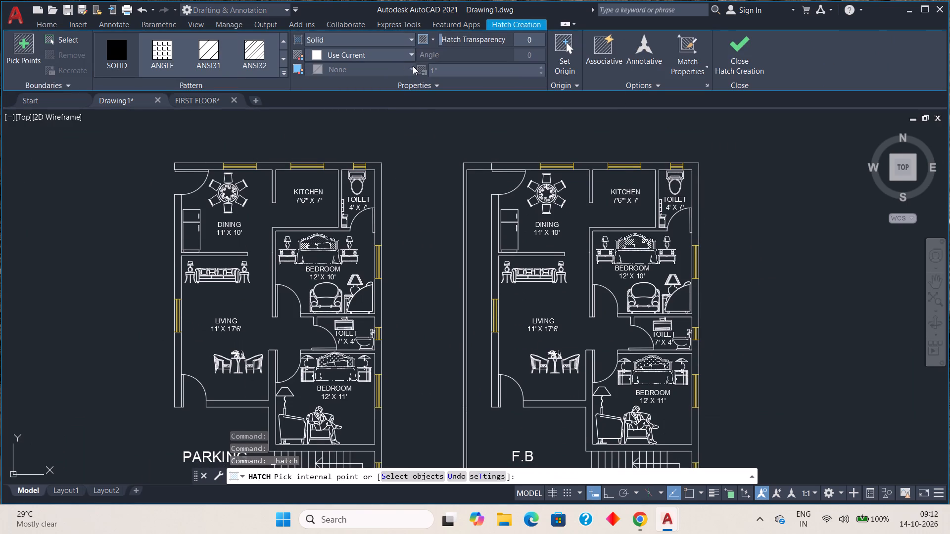
pyautogui.click(410, 51)
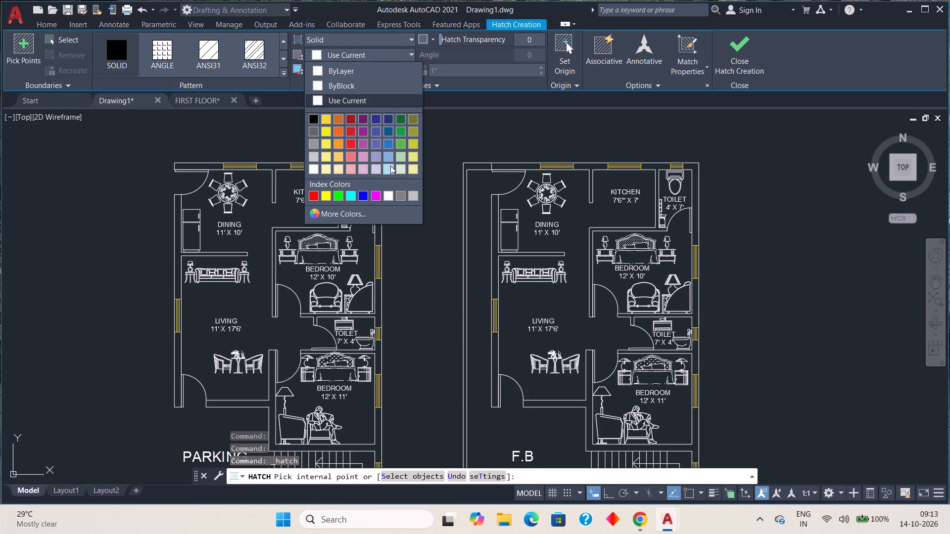
pyautogui.click(404, 171)
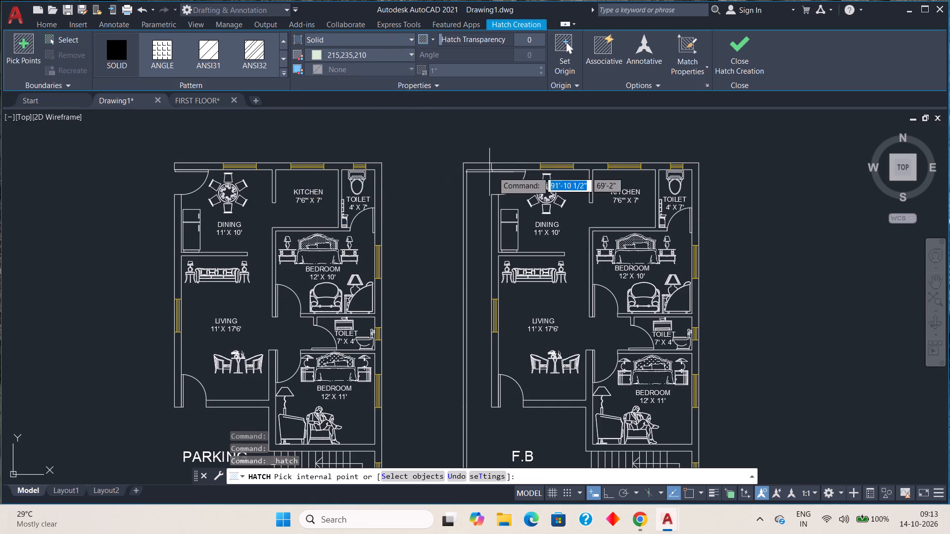
pyautogui.scroll(3, 592, 173)
pyautogui.click(582, 160)
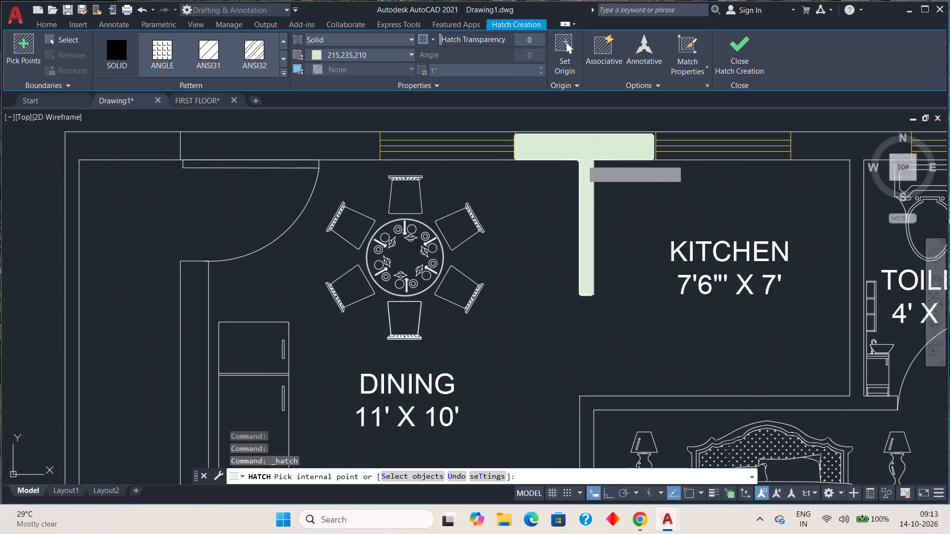
pyautogui.scroll(-2, 614, 169)
pyautogui.moveTo(613, 186); pyautogui.dragTo(427, 211, button='middle')
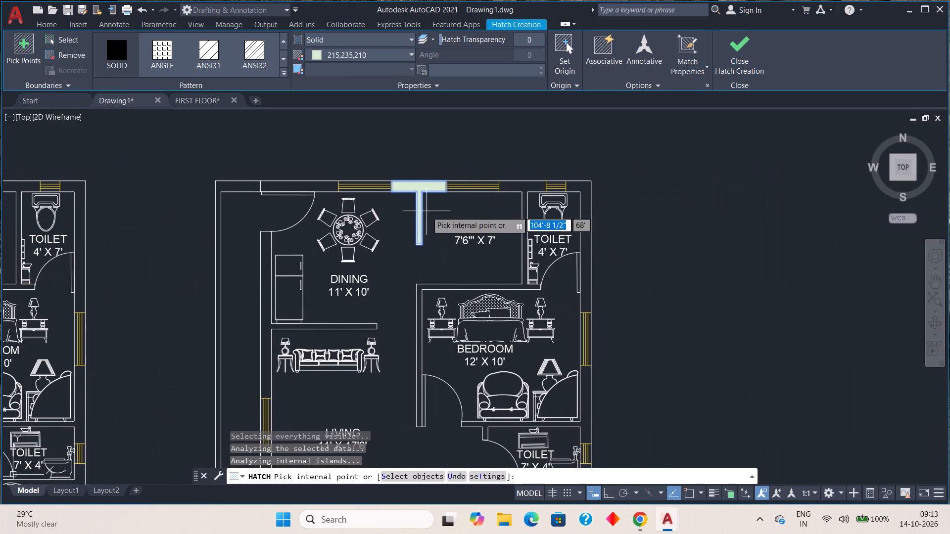
pyautogui.click(523, 187)
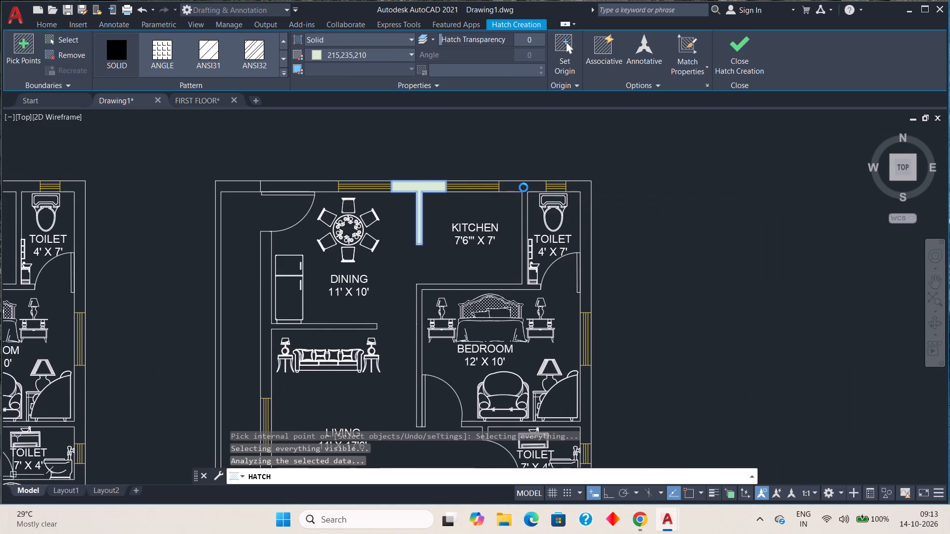
pyautogui.click(578, 185)
# Hatch the same F.B plan's walls around the 7' X 4' toilet, the 12' X 11' bedroom and the staircase's outer corner.
pyautogui.moveTo(634, 300); pyautogui.dragTo(596, 132, button='middle')
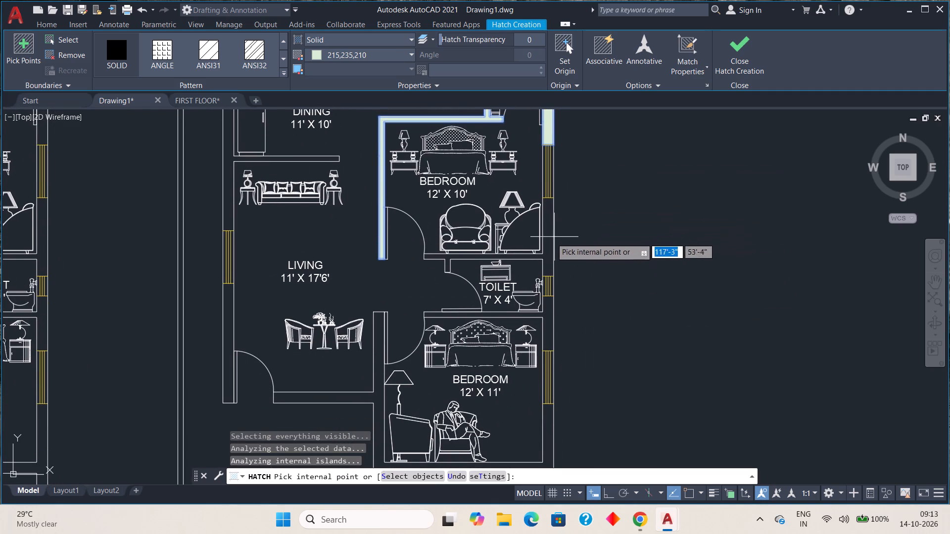
pyautogui.click(545, 244)
pyautogui.moveTo(591, 301); pyautogui.dragTo(587, 211, button='middle')
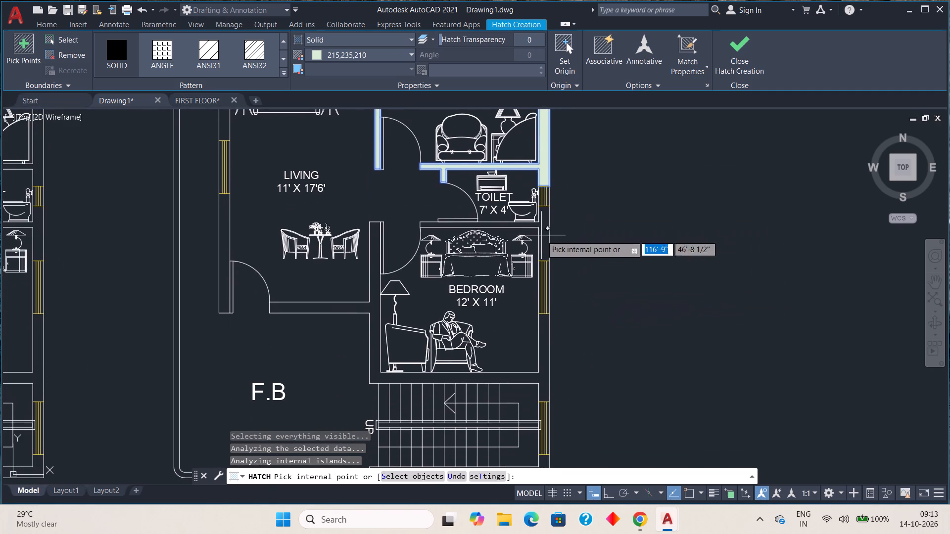
pyautogui.click(546, 238)
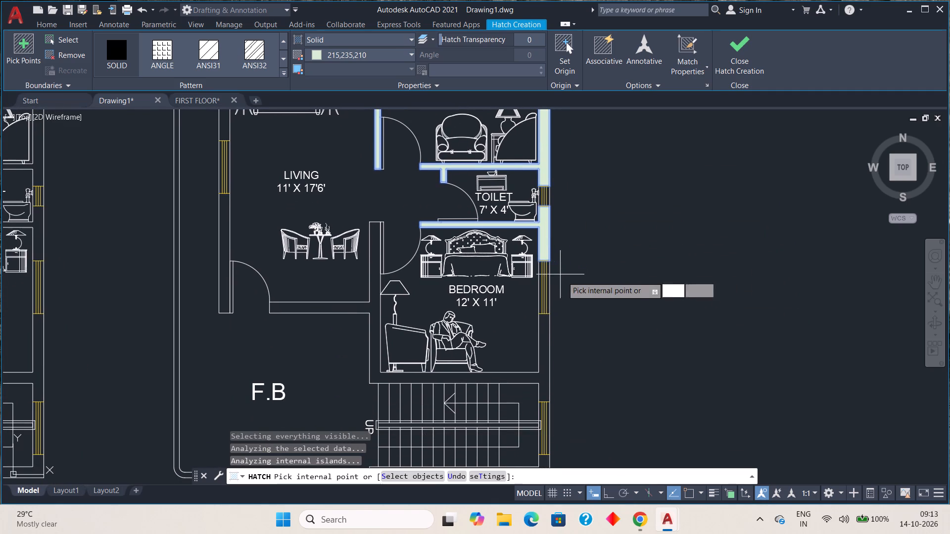
pyautogui.moveTo(578, 277); pyautogui.dragTo(579, 175, button='middle')
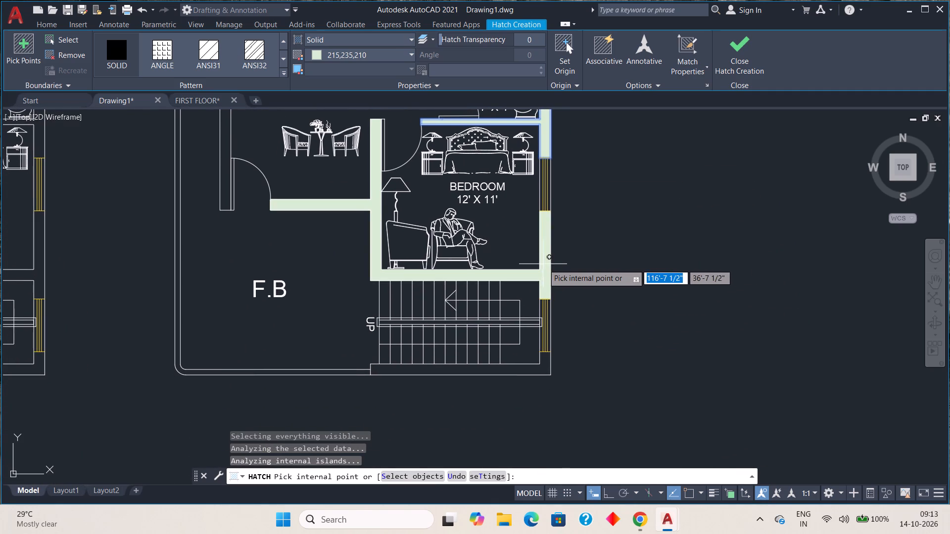
pyautogui.click(545, 265)
pyautogui.click(544, 367)
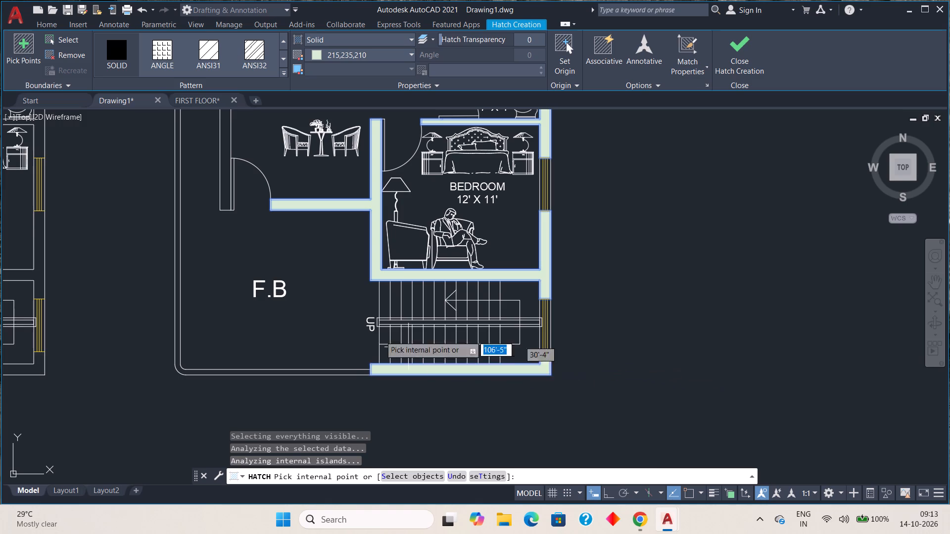
# Hatch the remaining walls of the F.B plan beside PARKING: the living and dining outer wall, their partition, and the wall above the dining door.
pyautogui.scroll(-1, 278, 273)
pyautogui.moveTo(273, 253); pyautogui.dragTo(385, 361, button='middle')
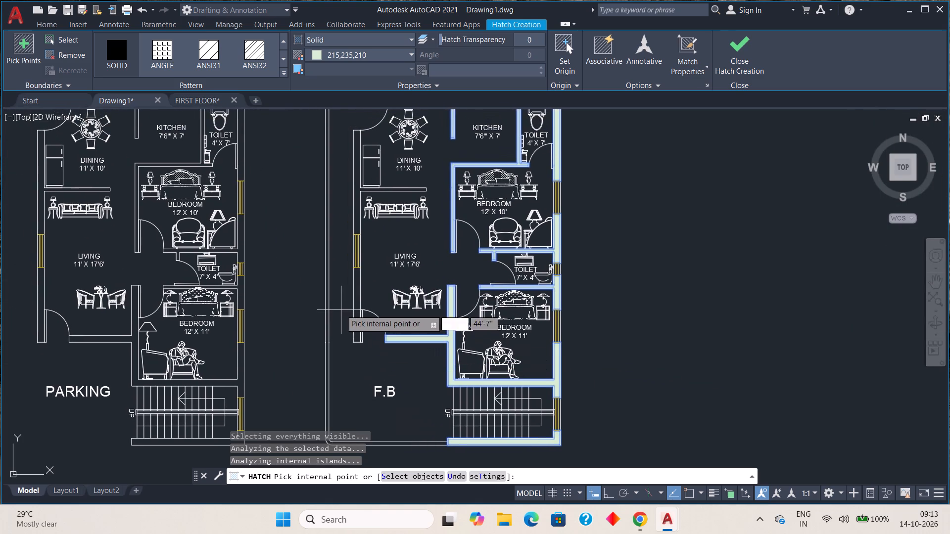
pyautogui.scroll(1, 353, 302)
pyautogui.click(362, 287)
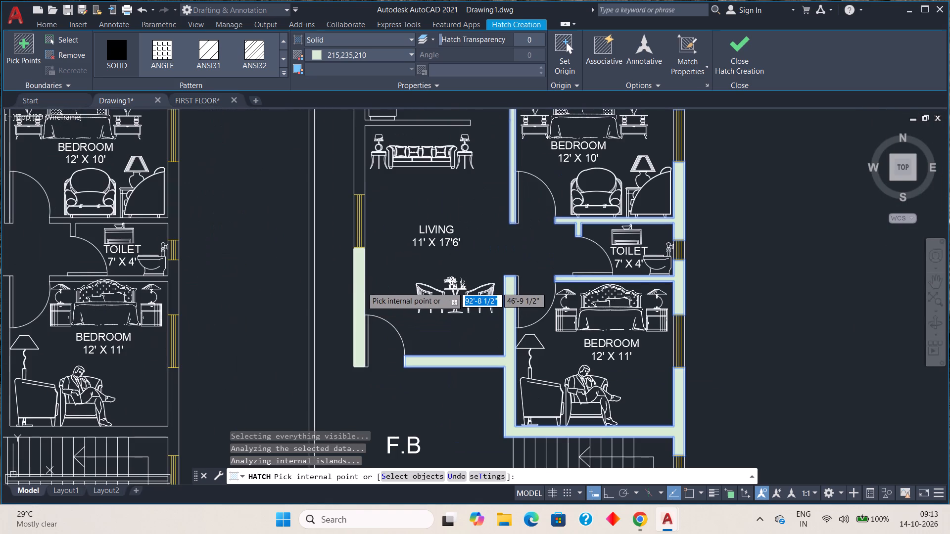
pyautogui.moveTo(380, 243); pyautogui.dragTo(411, 327, button='middle')
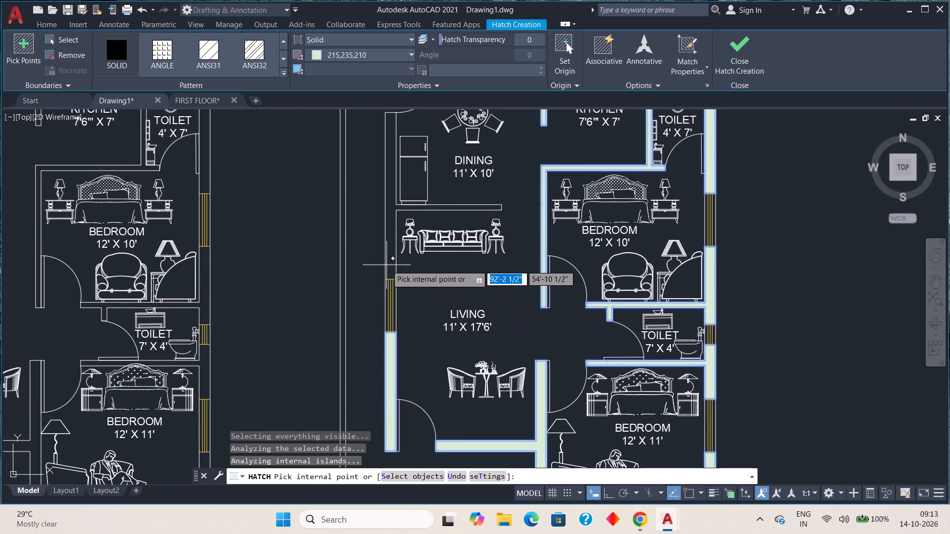
pyautogui.click(391, 255)
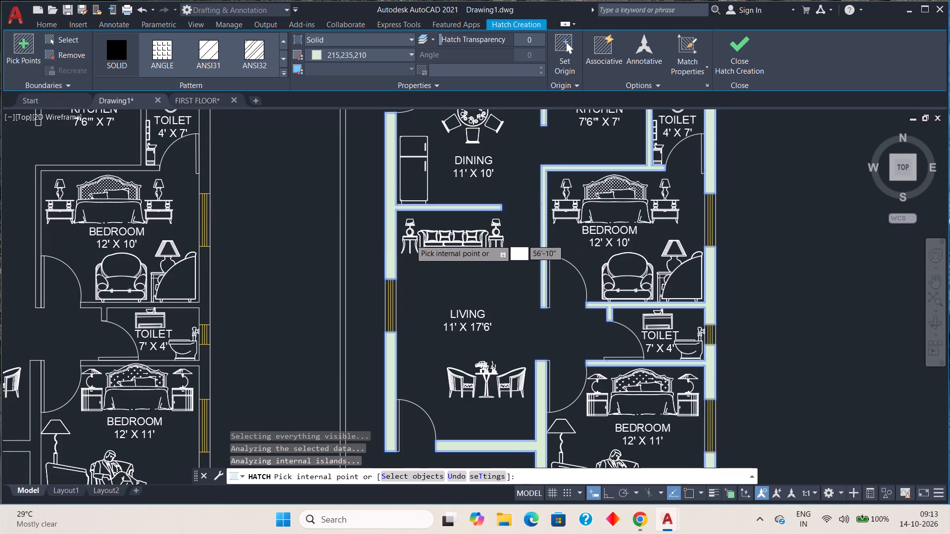
pyautogui.scroll(-1, 410, 239)
pyautogui.moveTo(410, 190); pyautogui.dragTo(431, 271, button='middle')
pyautogui.scroll(1, 397, 208)
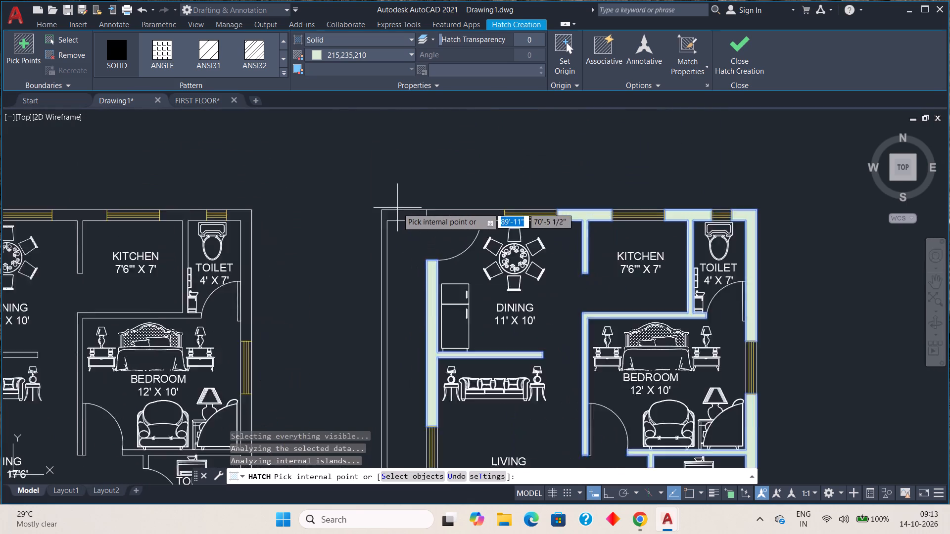
pyautogui.scroll(1, 397, 208)
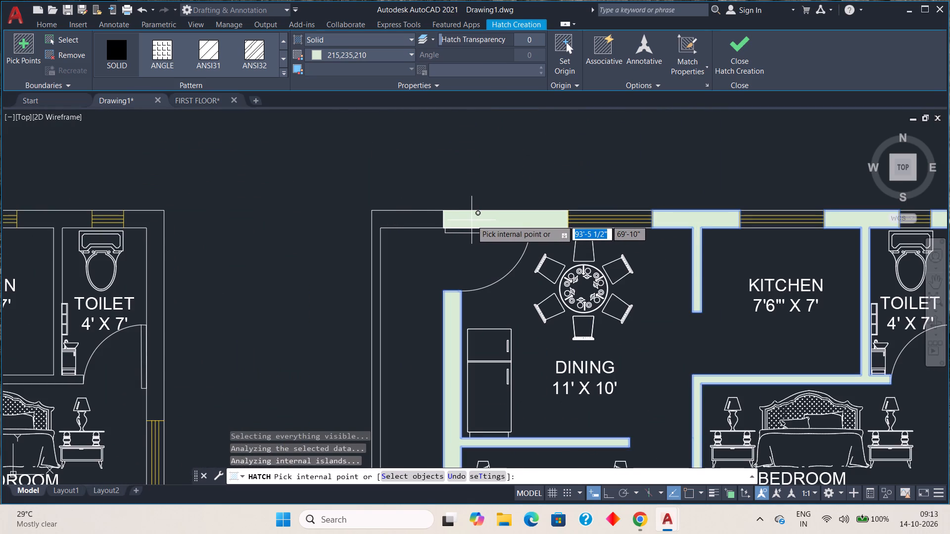
pyautogui.click(472, 220)
pyautogui.scroll(-2, 458, 261)
pyautogui.moveTo(465, 256); pyautogui.dragTo(475, 164, button='middle')
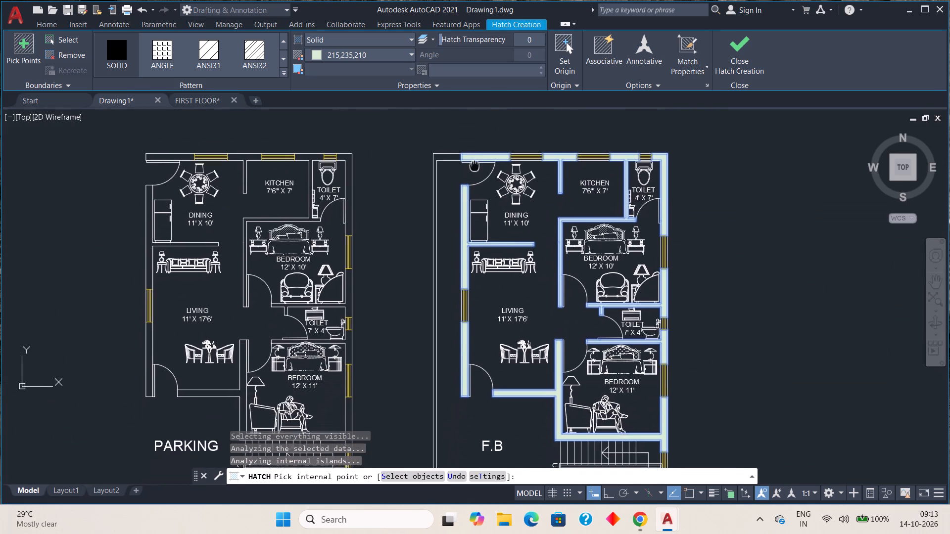
pyautogui.moveTo(475, 164); pyautogui.dragTo(476, 163, button='middle')
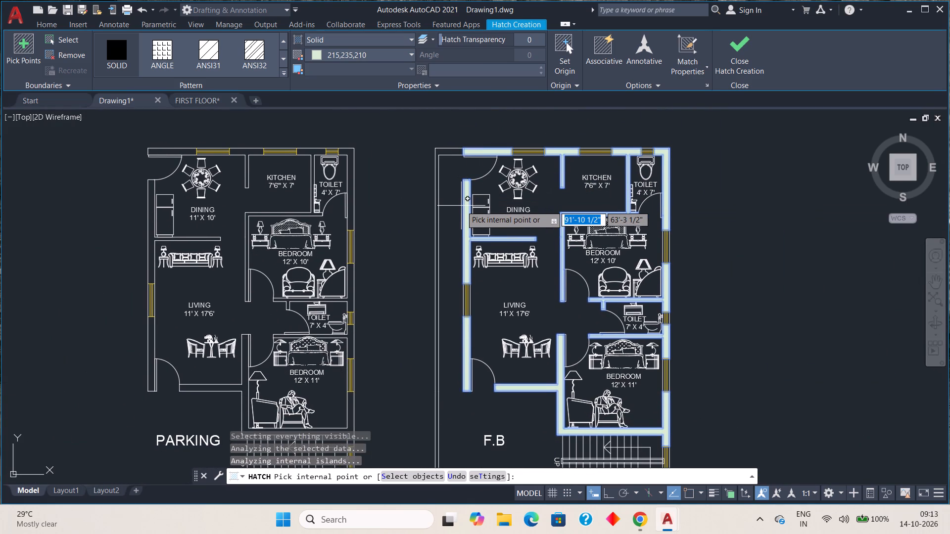
pyautogui.scroll(-1, 463, 206)
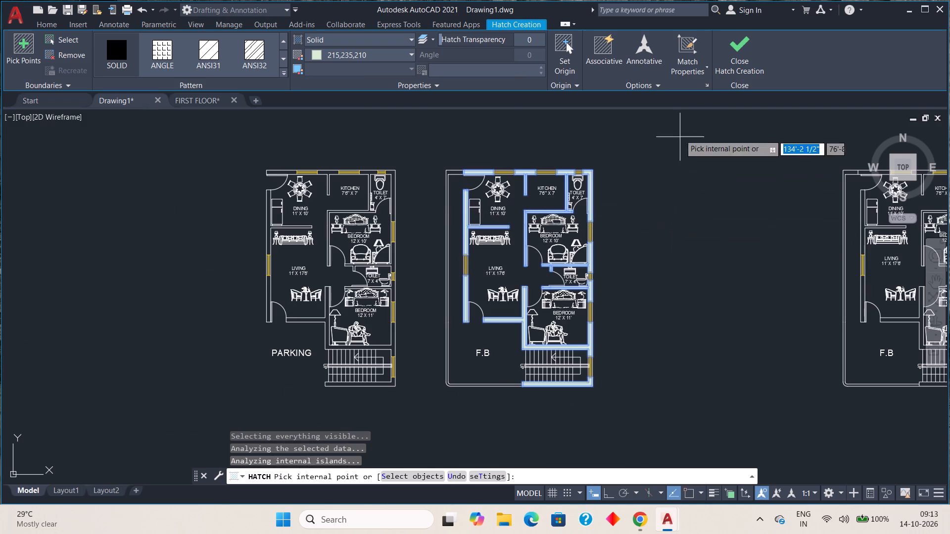
pyautogui.click(729, 56)
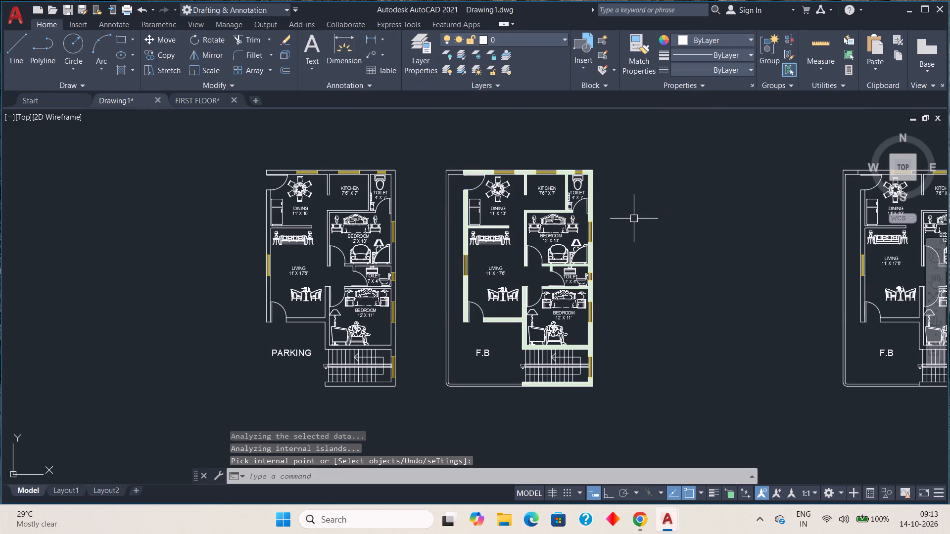
# Review the hatched walls of the F.B plan alongside the unhatched PARKING plan.
pyautogui.scroll(2, 597, 206)
pyautogui.scroll(-1, 597, 206)
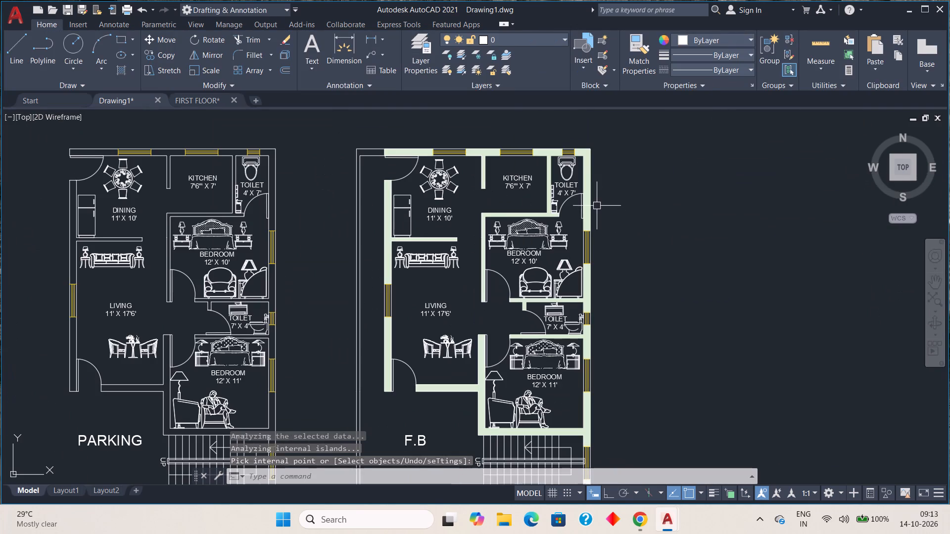
pyautogui.moveTo(617, 227); pyautogui.dragTo(623, 187, button='middle')
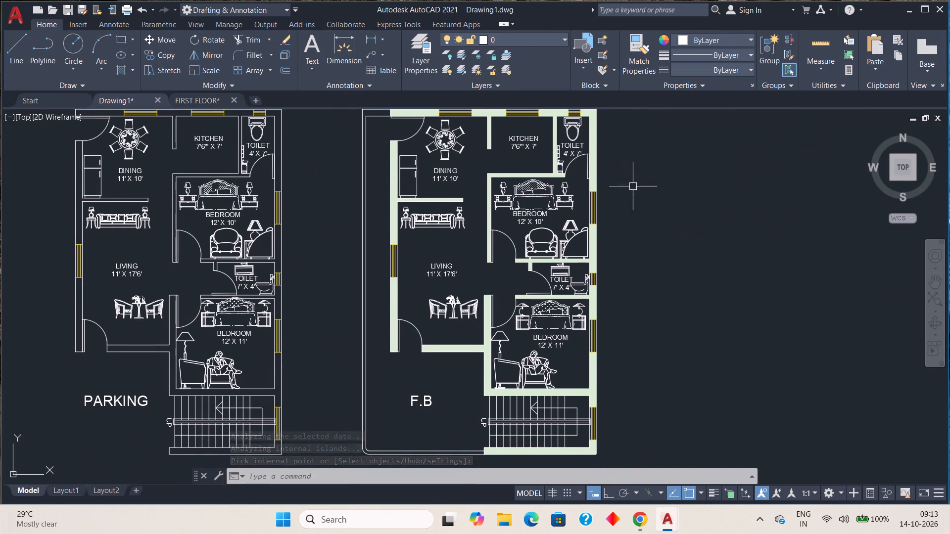
pyautogui.moveTo(636, 198); pyautogui.dragTo(657, 234, button='middle')
pyautogui.scroll(-1, 656, 226)
pyautogui.moveTo(658, 232); pyautogui.dragTo(657, 230, button='middle')
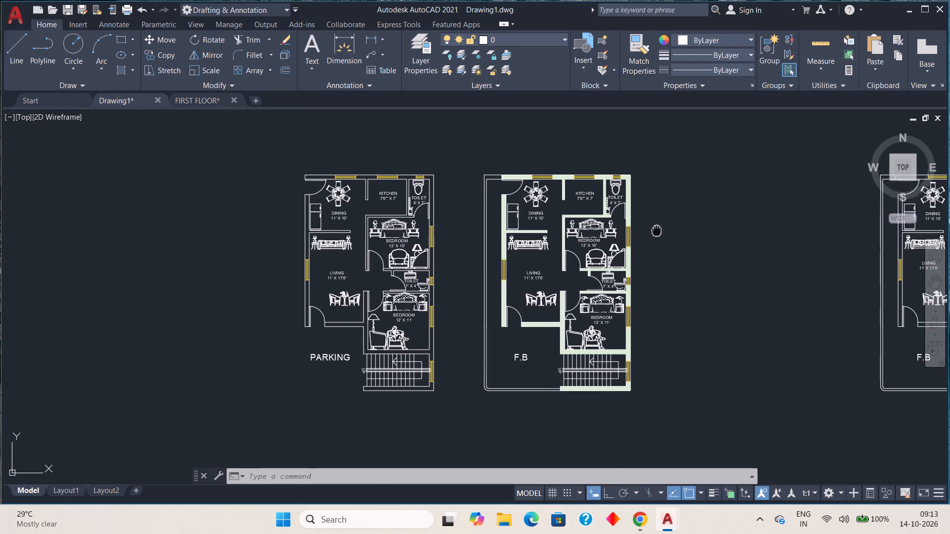
pyautogui.moveTo(657, 230); pyautogui.dragTo(651, 192, button='middle')
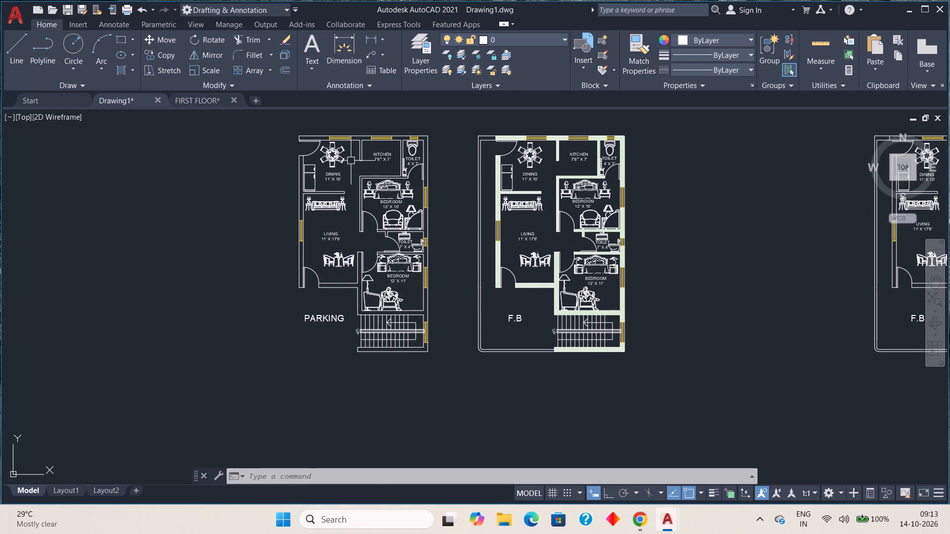
pyautogui.scroll(2, 496, 174)
pyautogui.scroll(-1, 495, 174)
pyautogui.moveTo(484, 183); pyautogui.dragTo(485, 197, button='middle')
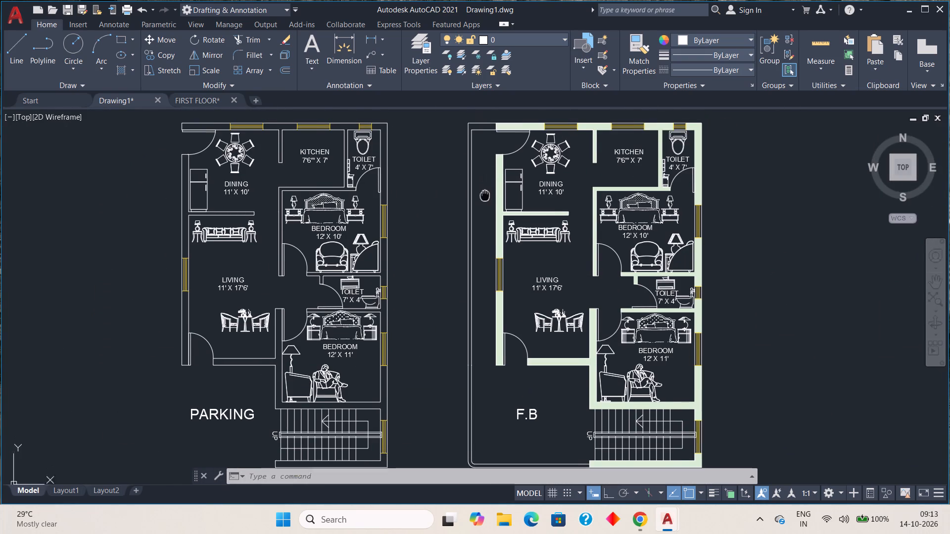
pyautogui.moveTo(485, 197); pyautogui.dragTo(485, 198, button='middle')
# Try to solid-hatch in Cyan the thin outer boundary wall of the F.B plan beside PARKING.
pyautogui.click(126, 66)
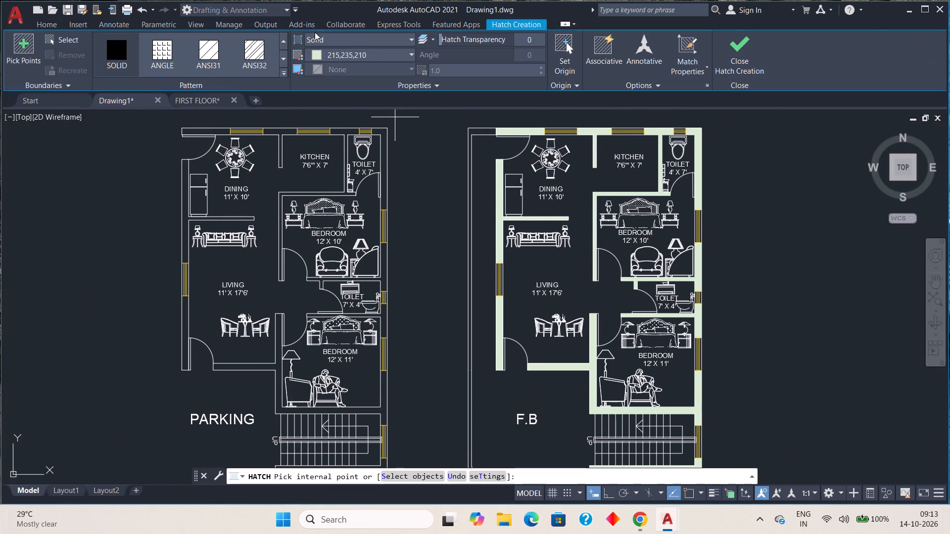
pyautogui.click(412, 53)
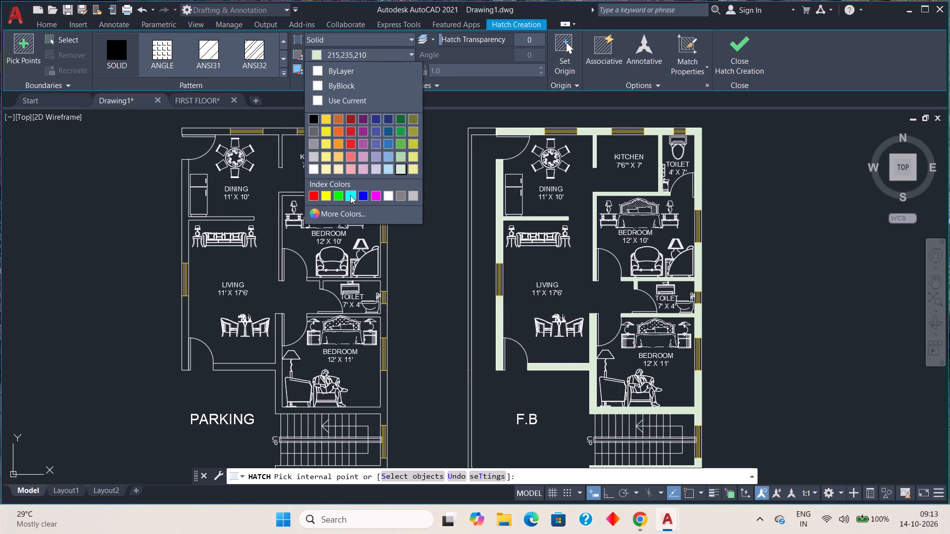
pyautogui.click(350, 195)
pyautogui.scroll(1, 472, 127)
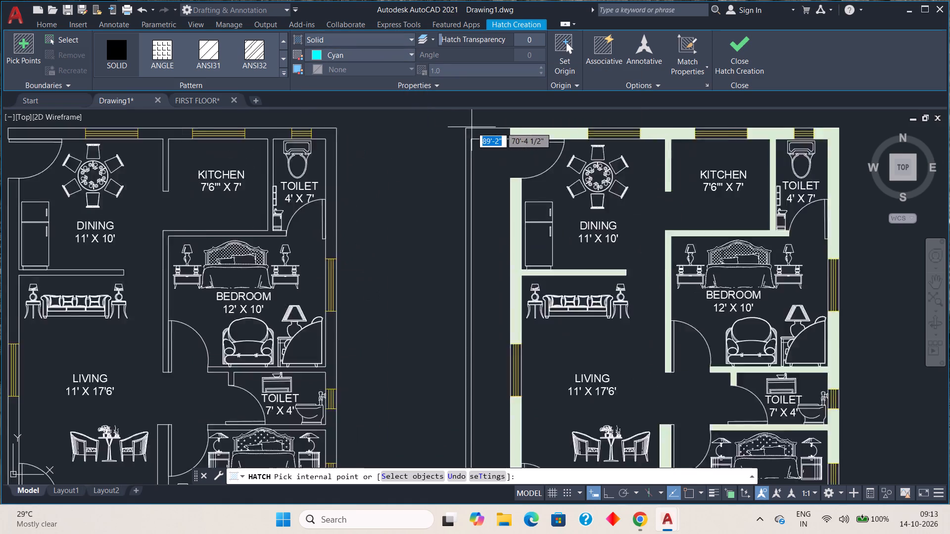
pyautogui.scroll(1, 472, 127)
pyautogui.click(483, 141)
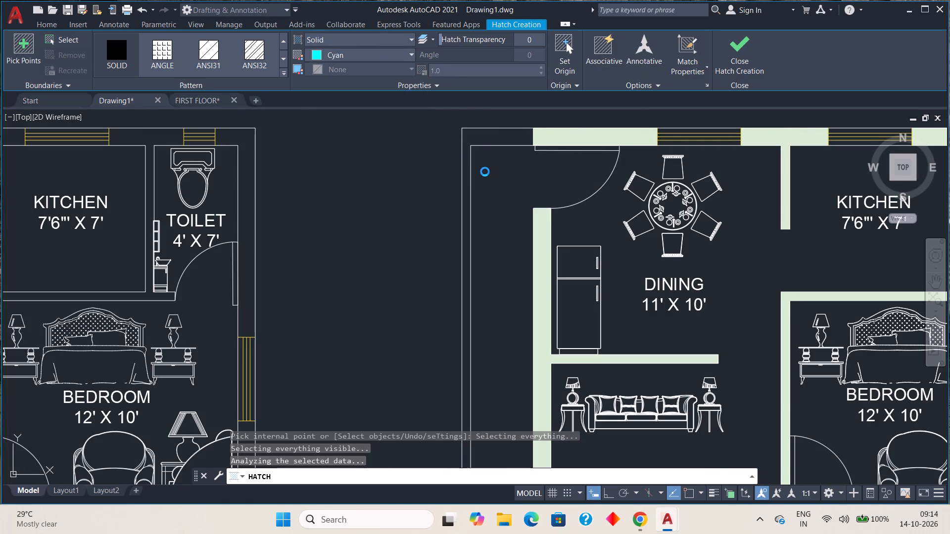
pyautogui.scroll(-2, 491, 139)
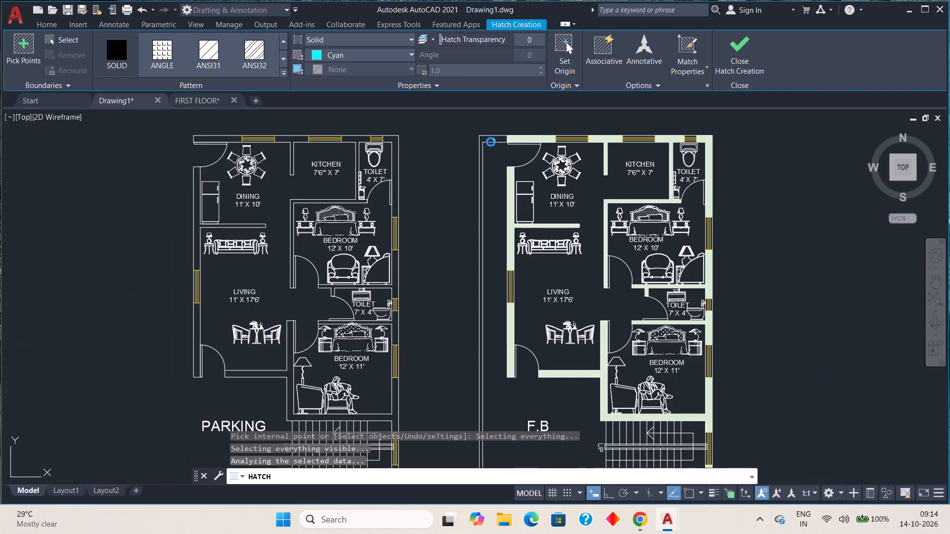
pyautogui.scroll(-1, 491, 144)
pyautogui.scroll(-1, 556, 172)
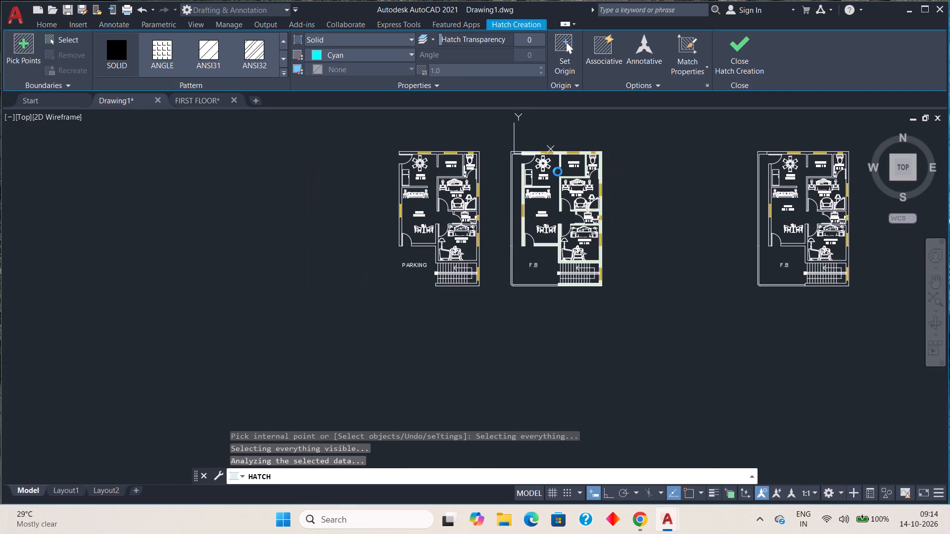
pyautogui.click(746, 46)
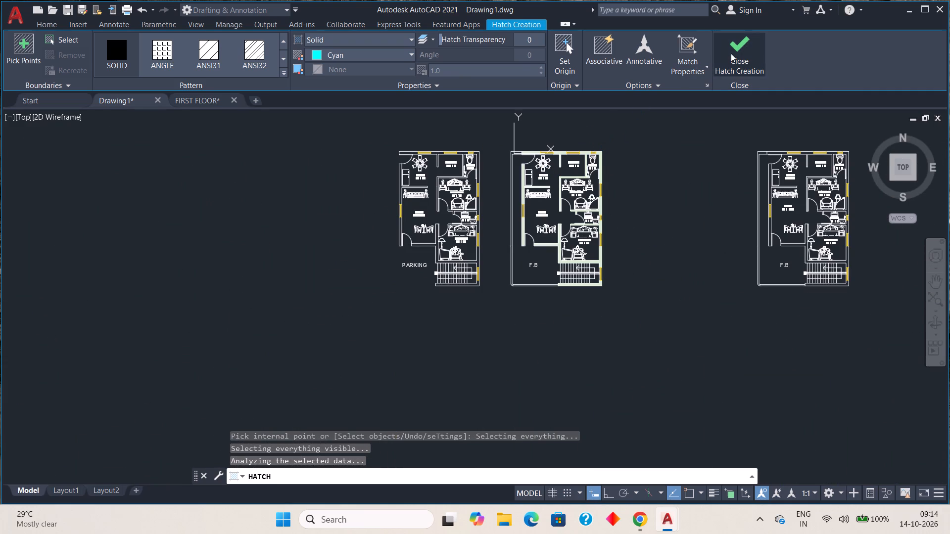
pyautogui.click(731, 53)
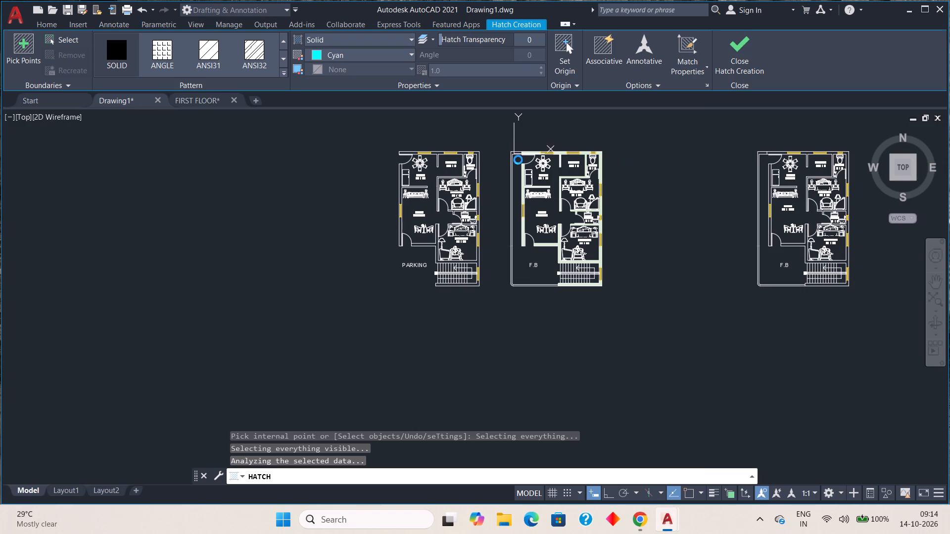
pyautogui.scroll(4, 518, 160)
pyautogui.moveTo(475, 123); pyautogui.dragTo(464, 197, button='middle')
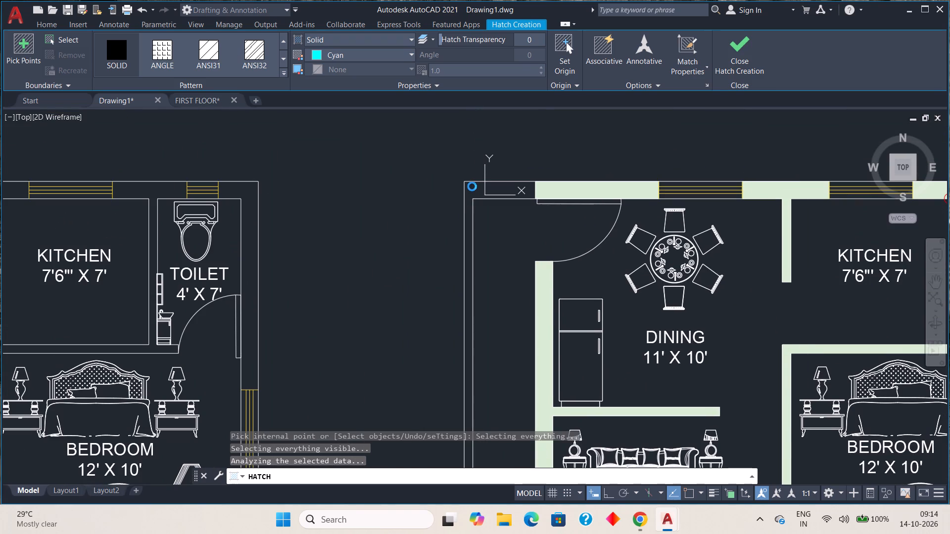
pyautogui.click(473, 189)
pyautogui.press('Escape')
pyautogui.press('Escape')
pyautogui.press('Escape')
# Select the leaves and swing arcs of all six doors in the F.B plan beside PARKING, from living room to 4' X 7' toilet.
pyautogui.scroll(-4, 471, 192)
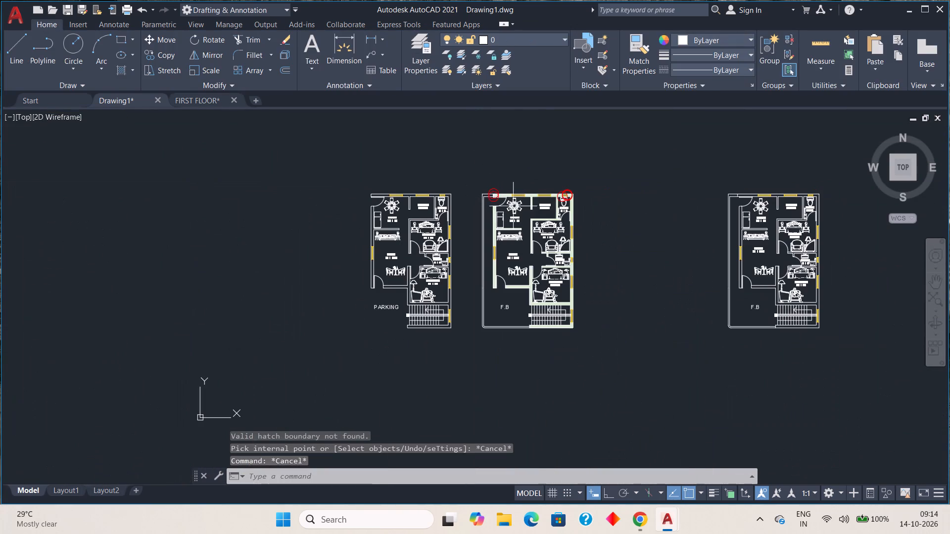
pyautogui.moveTo(529, 216); pyautogui.dragTo(472, 181, button='middle')
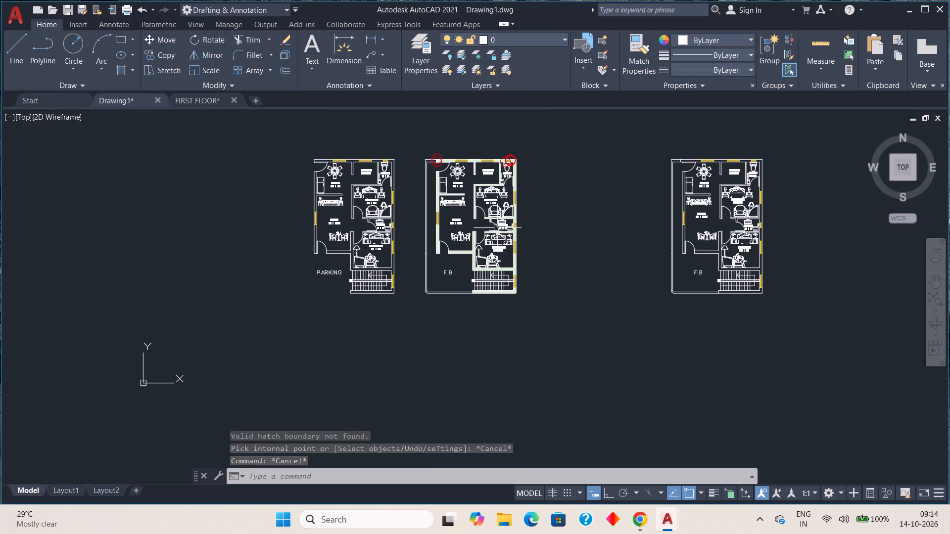
pyautogui.scroll(4, 498, 228)
pyautogui.scroll(-2, 500, 225)
pyautogui.moveTo(493, 229); pyautogui.dragTo(512, 178, button='middle')
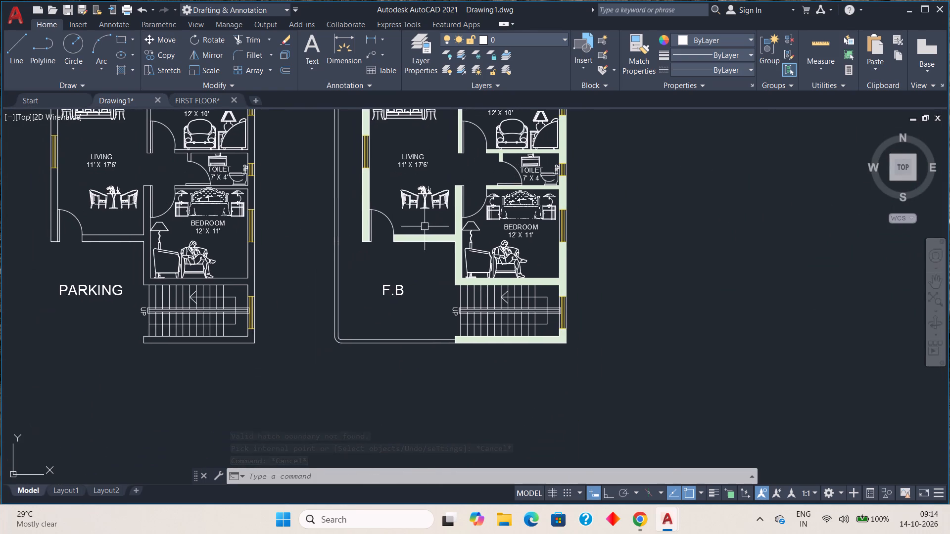
pyautogui.scroll(2, 424, 226)
pyautogui.click(341, 220)
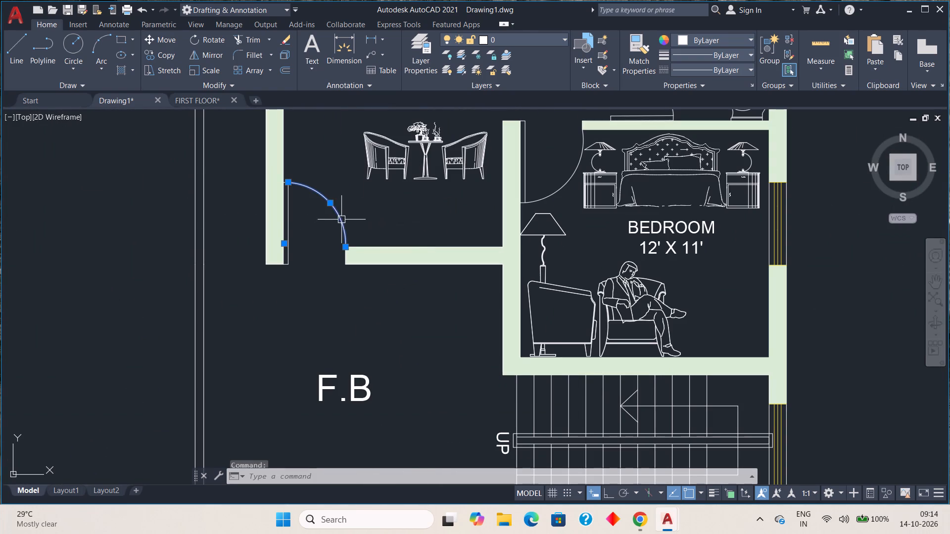
pyautogui.click(287, 219)
pyautogui.scroll(-1, 419, 198)
pyautogui.moveTo(456, 209); pyautogui.dragTo(407, 228, button='middle')
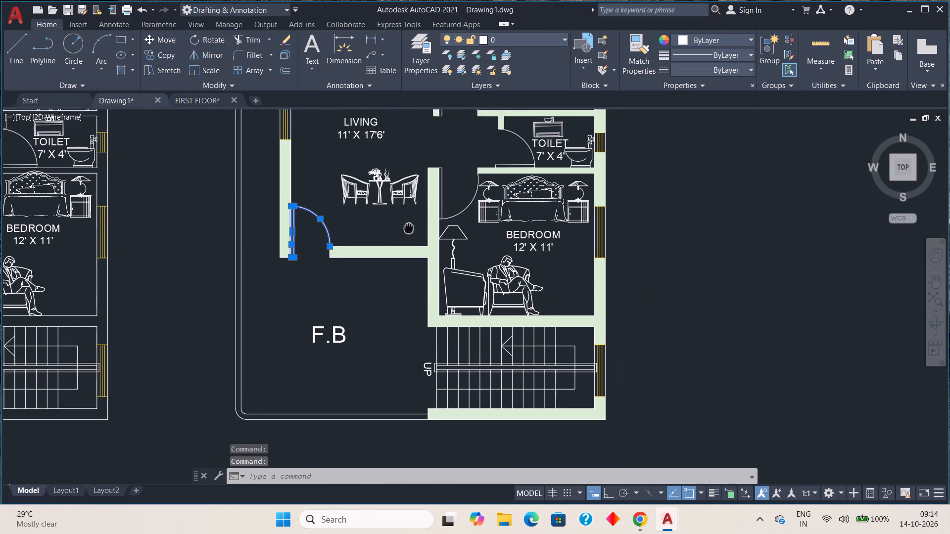
pyautogui.moveTo(407, 228); pyautogui.dragTo(354, 249, button='middle')
pyautogui.click(401, 233)
pyautogui.scroll(2, 379, 216)
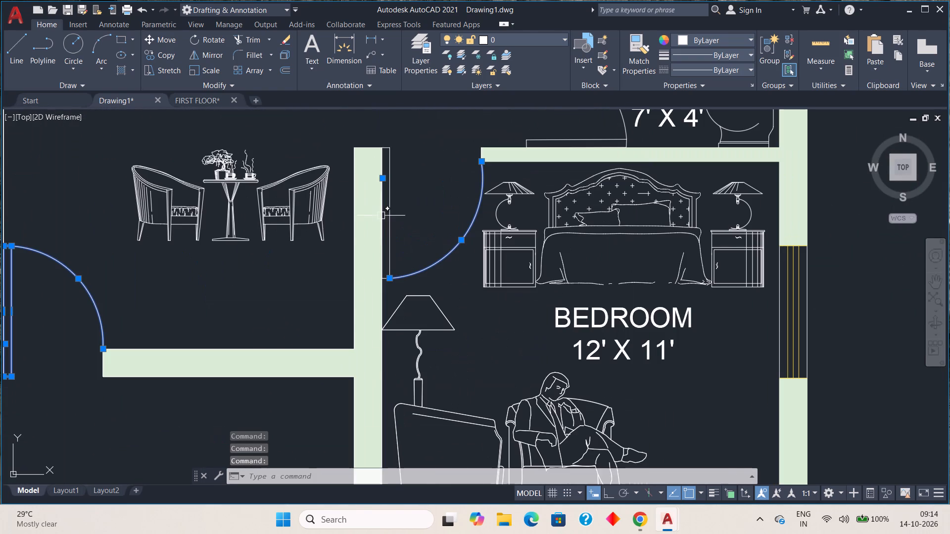
pyautogui.click(391, 213)
pyautogui.scroll(-2, 434, 180)
pyautogui.moveTo(428, 186); pyautogui.dragTo(382, 234, button='middle')
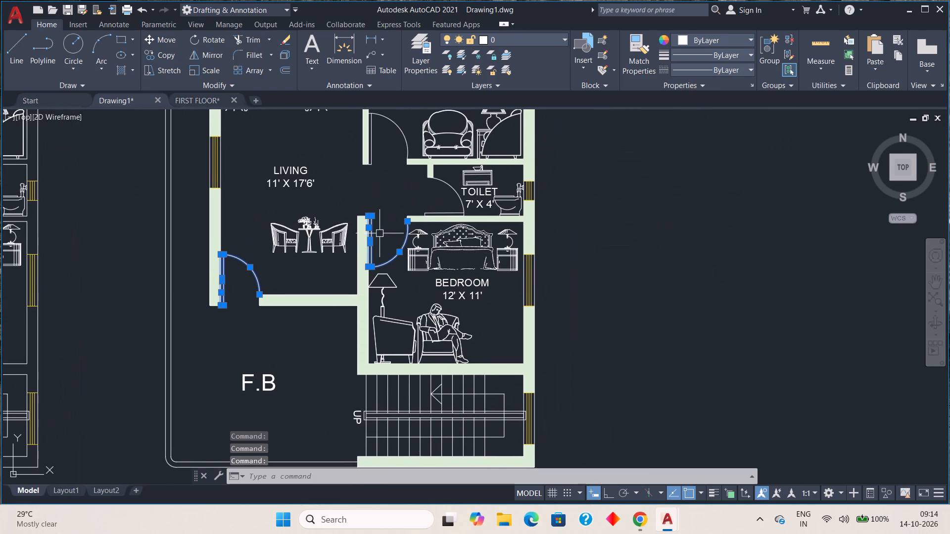
pyautogui.scroll(2, 433, 217)
pyautogui.click(440, 204)
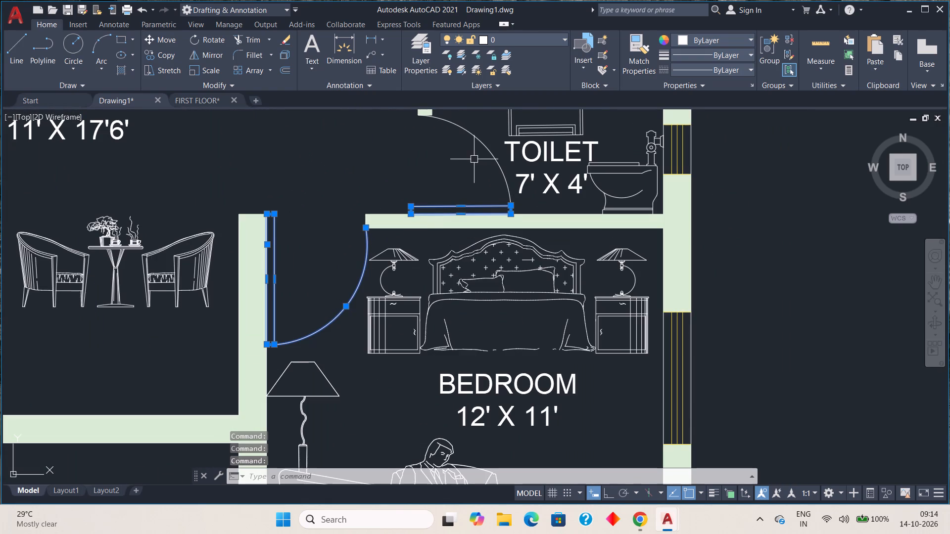
pyautogui.click(479, 141)
pyautogui.scroll(-1, 465, 146)
pyautogui.moveTo(455, 149); pyautogui.dragTo(470, 264, button='middle')
pyautogui.click(363, 185)
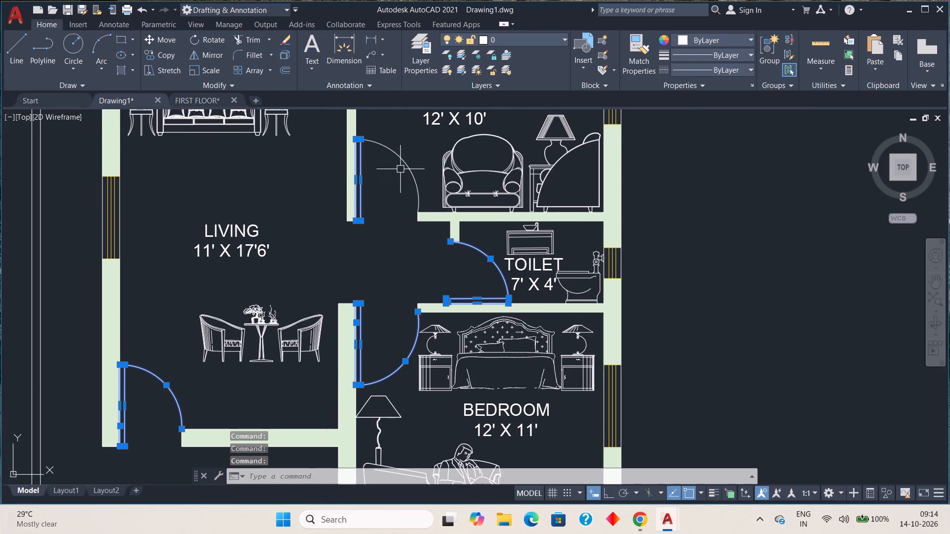
pyautogui.click(403, 164)
pyautogui.scroll(-2, 393, 183)
pyautogui.moveTo(391, 155); pyautogui.dragTo(395, 248, button='middle')
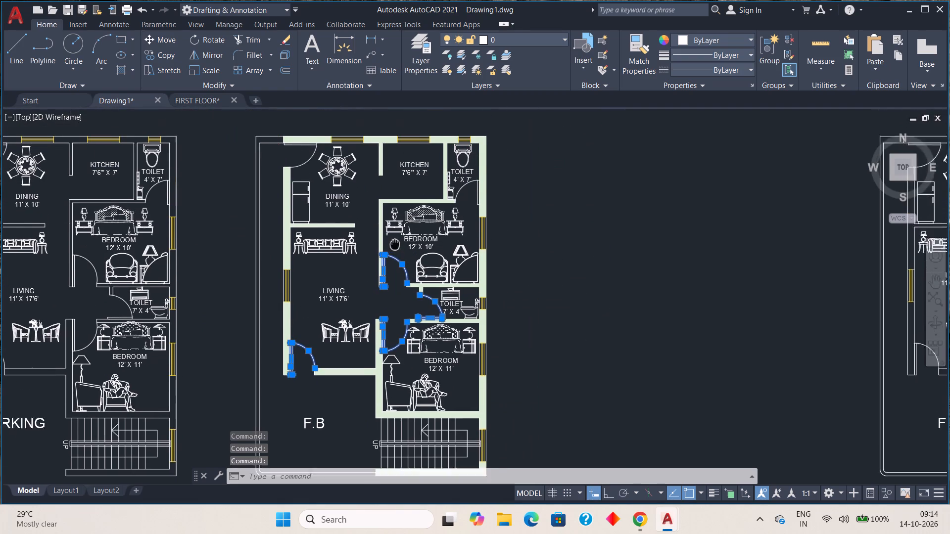
pyautogui.moveTo(395, 248); pyautogui.dragTo(396, 266, button='middle')
pyautogui.click(311, 183)
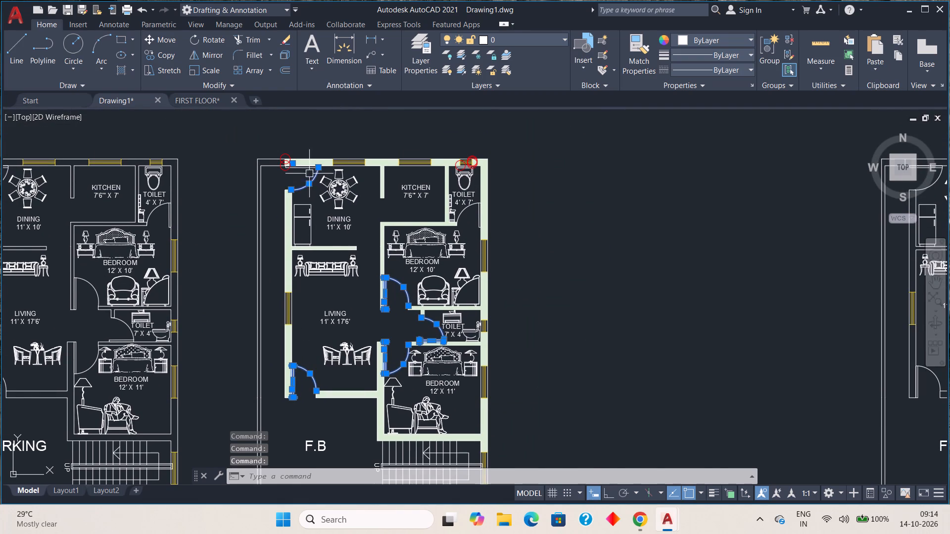
pyautogui.scroll(3, 308, 169)
pyautogui.click(307, 167)
pyautogui.scroll(-1, 478, 187)
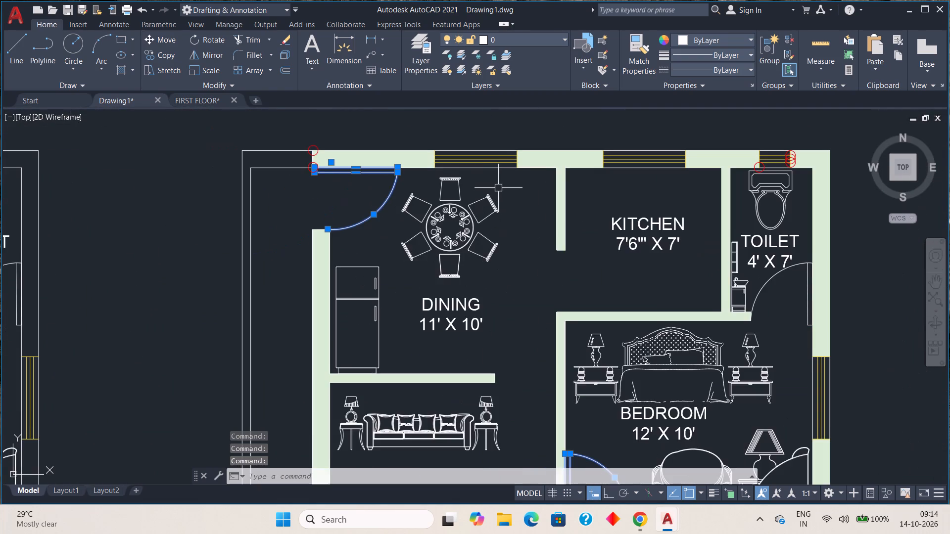
pyautogui.moveTo(495, 193); pyautogui.dragTo(209, 212, button='middle')
pyautogui.moveTo(398, 281); pyautogui.dragTo(288, 213, button='middle')
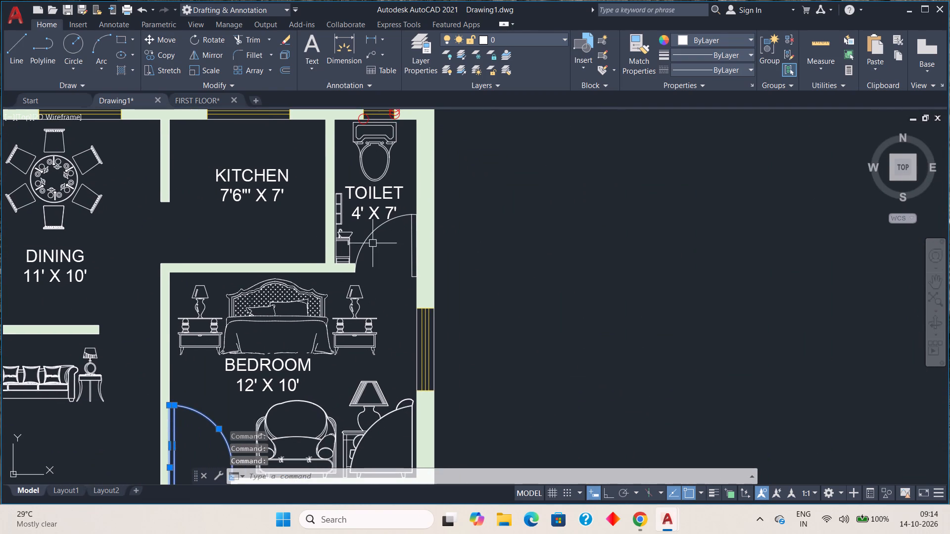
pyautogui.click(367, 238)
pyautogui.click(409, 241)
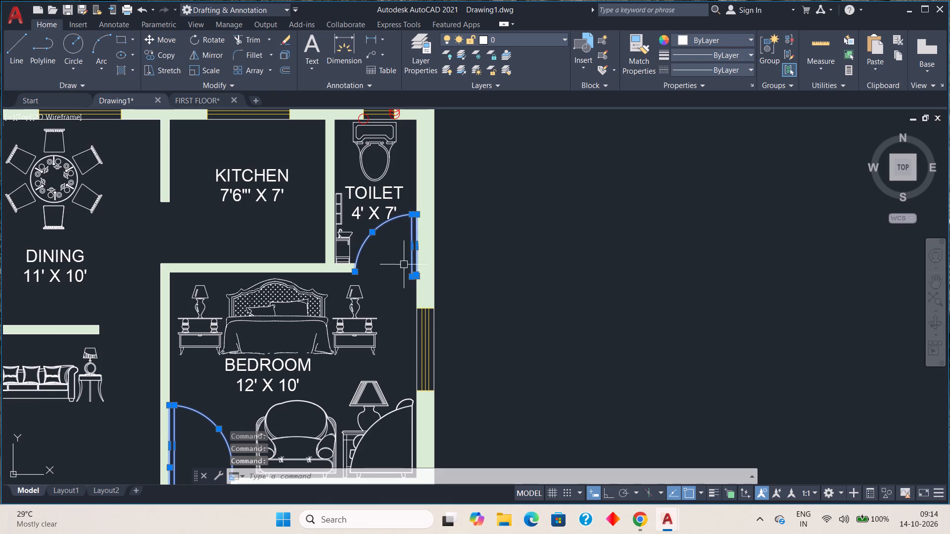
# Add the leaves and swing arcs of the PARKING plan's six doors to the selection and colour all selected doors 153,27,30.
pyautogui.moveTo(408, 316); pyautogui.dragTo(391, 126, button='middle')
pyautogui.moveTo(346, 286); pyautogui.dragTo(455, 206, button='middle')
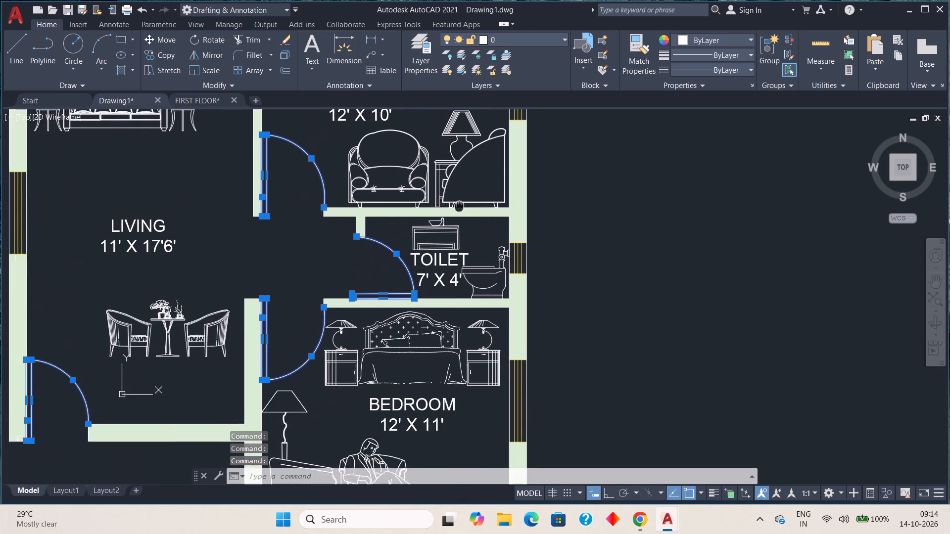
pyautogui.scroll(-3, 493, 197)
pyautogui.moveTo(471, 239); pyautogui.dragTo(467, 249, button='middle')
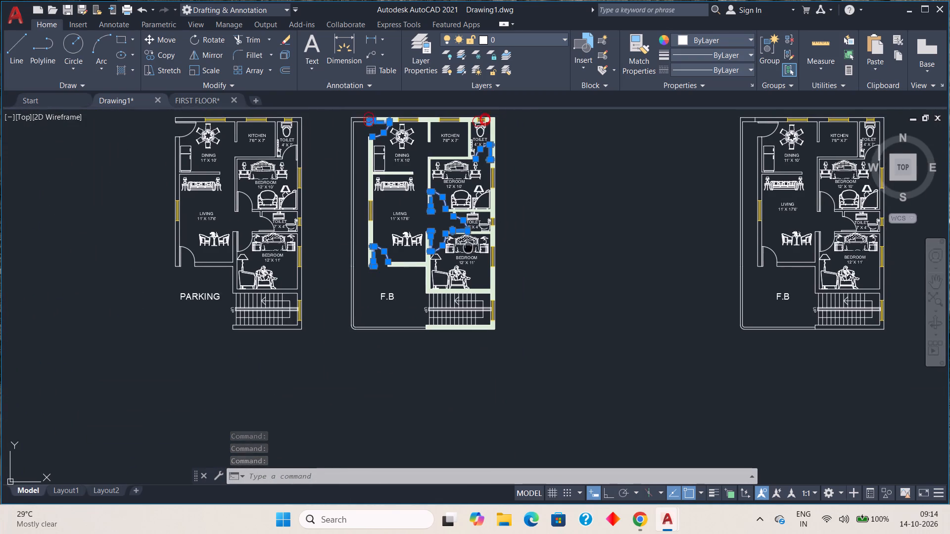
pyautogui.moveTo(467, 249); pyautogui.dragTo(397, 266, button='middle')
pyautogui.moveTo(243, 295); pyautogui.dragTo(299, 298, button='middle')
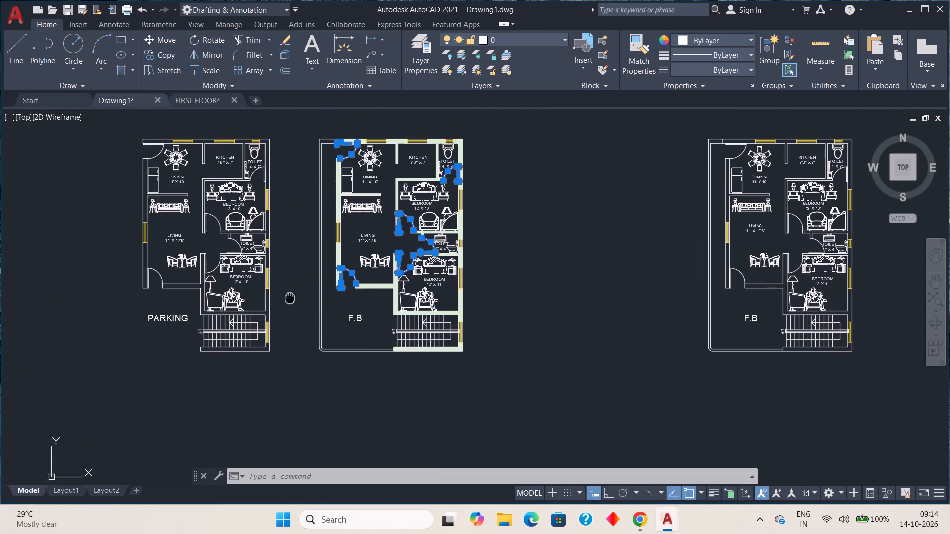
pyautogui.moveTo(299, 298); pyautogui.dragTo(397, 303, button='middle')
pyautogui.scroll(3, 279, 294)
pyautogui.moveTo(280, 295); pyautogui.dragTo(434, 316, button='middle')
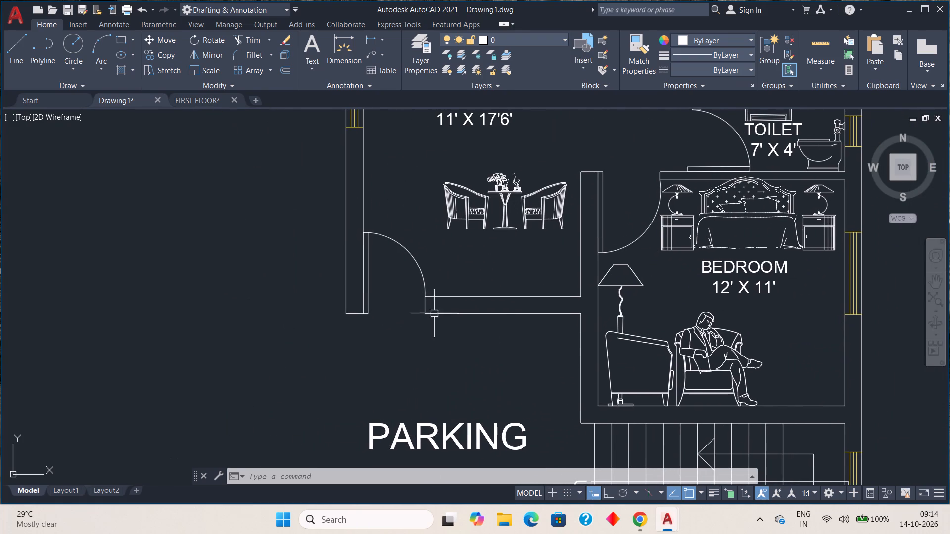
pyautogui.click(368, 287)
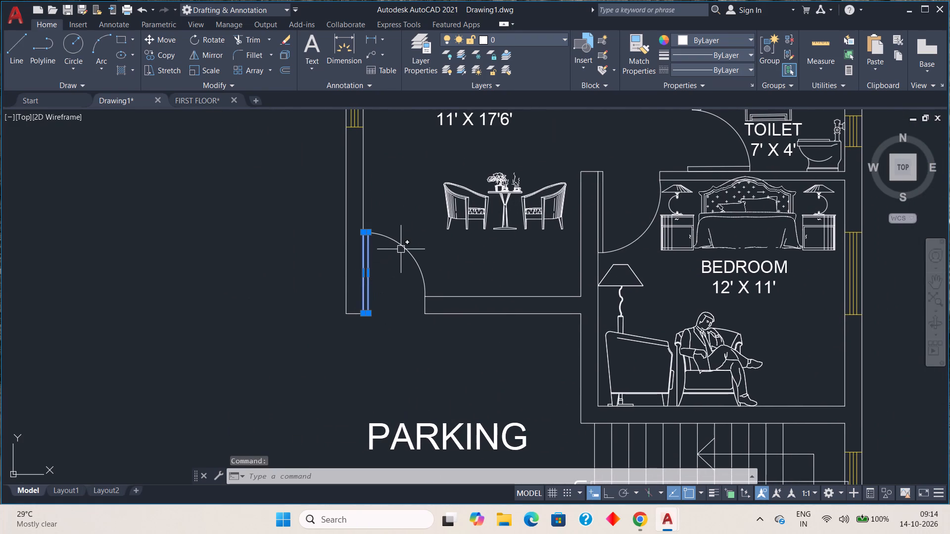
pyautogui.click(402, 248)
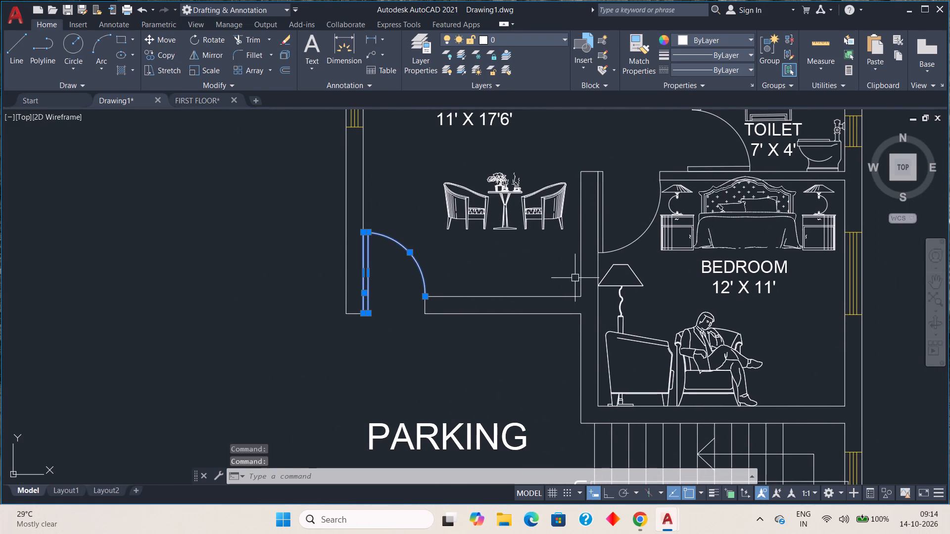
pyautogui.moveTo(571, 278); pyautogui.dragTo(440, 324, button='middle')
pyautogui.click(474, 276)
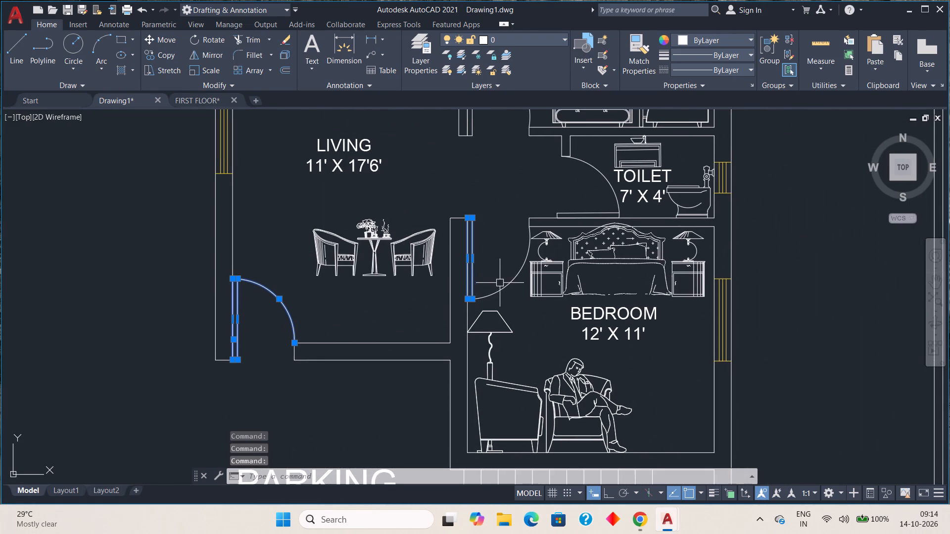
pyautogui.click(505, 287)
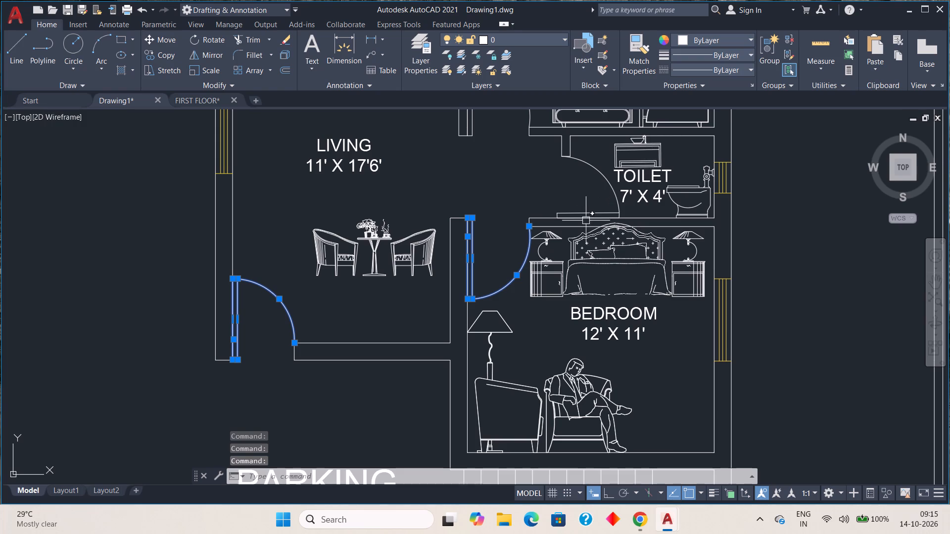
pyautogui.click(591, 214)
pyautogui.click(599, 172)
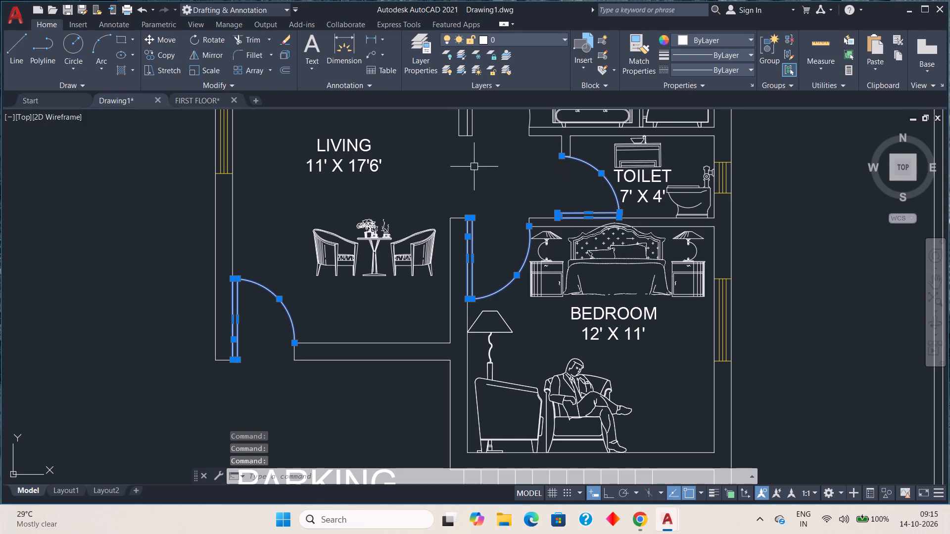
pyautogui.moveTo(474, 170); pyautogui.dragTo(458, 298, button='middle')
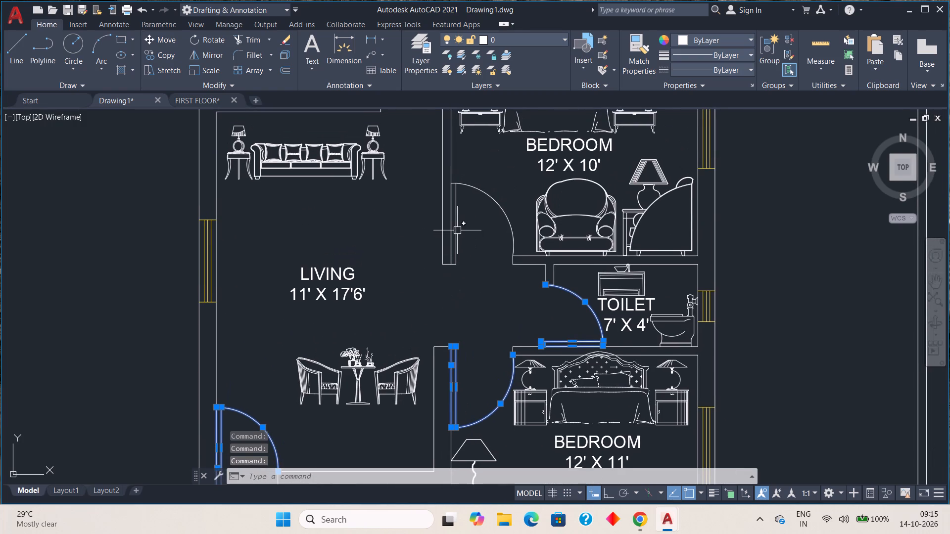
pyautogui.click(457, 230)
pyautogui.click(495, 202)
pyautogui.moveTo(480, 178); pyautogui.dragTo(481, 320, button='middle')
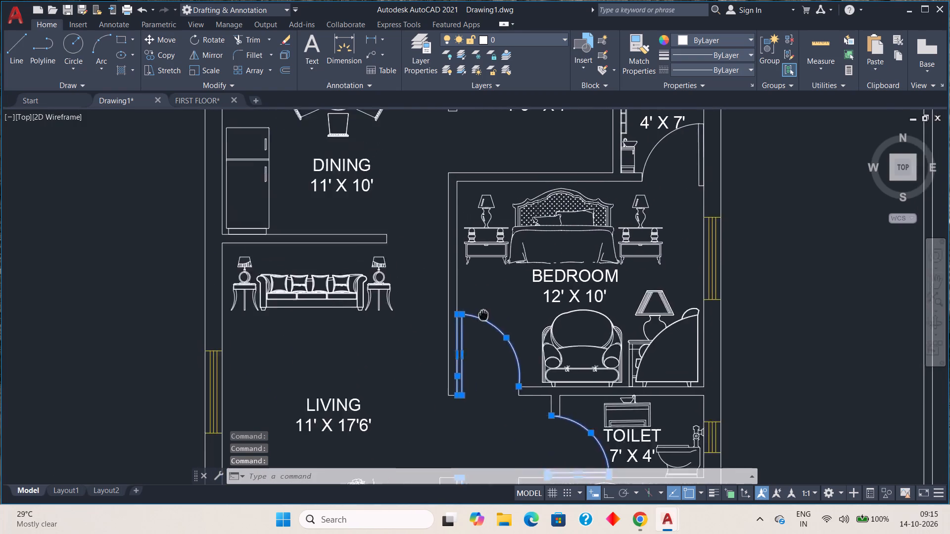
pyautogui.moveTo(481, 320); pyautogui.dragTo(457, 350, button='middle')
pyautogui.click(620, 195)
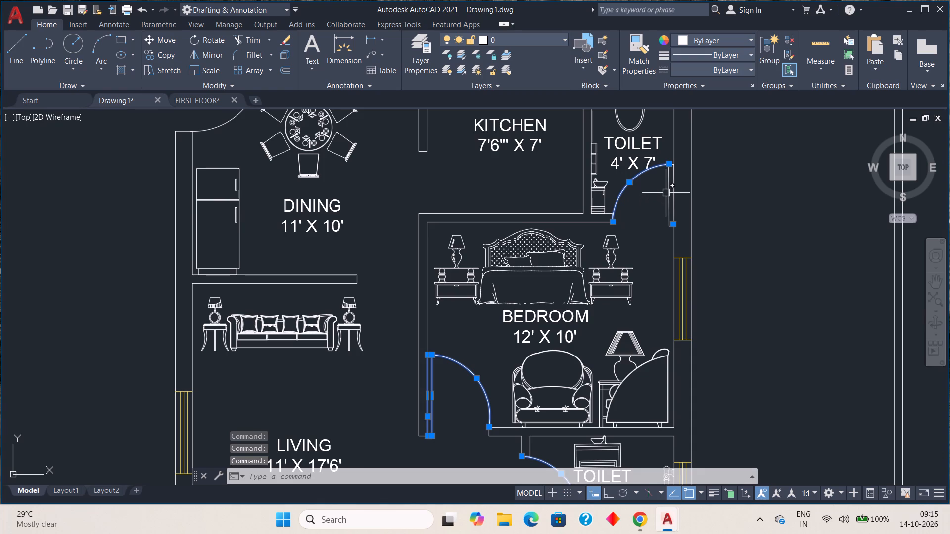
pyautogui.click(668, 191)
pyautogui.moveTo(412, 163); pyautogui.dragTo(475, 265, button='middle')
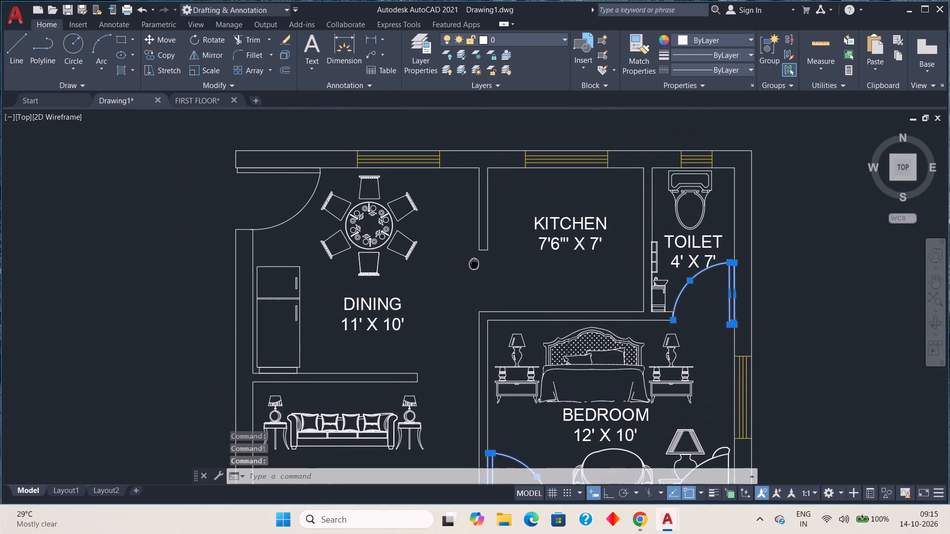
pyautogui.moveTo(475, 265); pyautogui.dragTo(476, 269, button='middle')
pyautogui.click(307, 183)
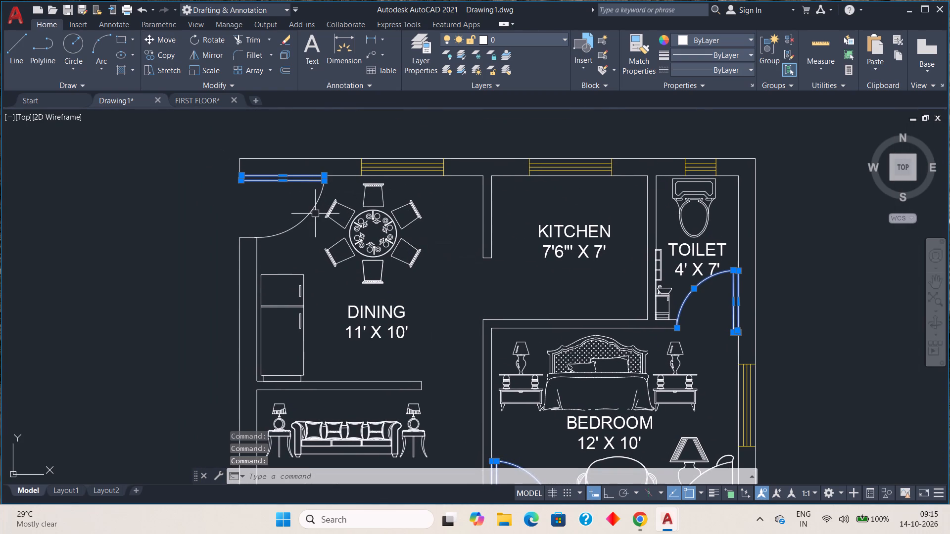
pyautogui.click(313, 210)
pyautogui.scroll(-2, 376, 249)
pyautogui.moveTo(487, 289); pyautogui.dragTo(434, 155, button='middle')
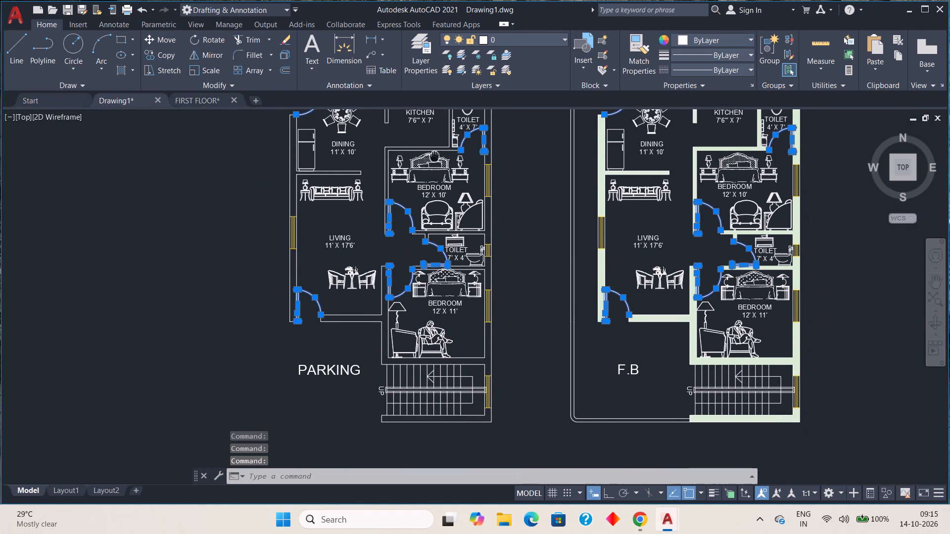
pyautogui.moveTo(434, 155); pyautogui.dragTo(434, 152, button='middle')
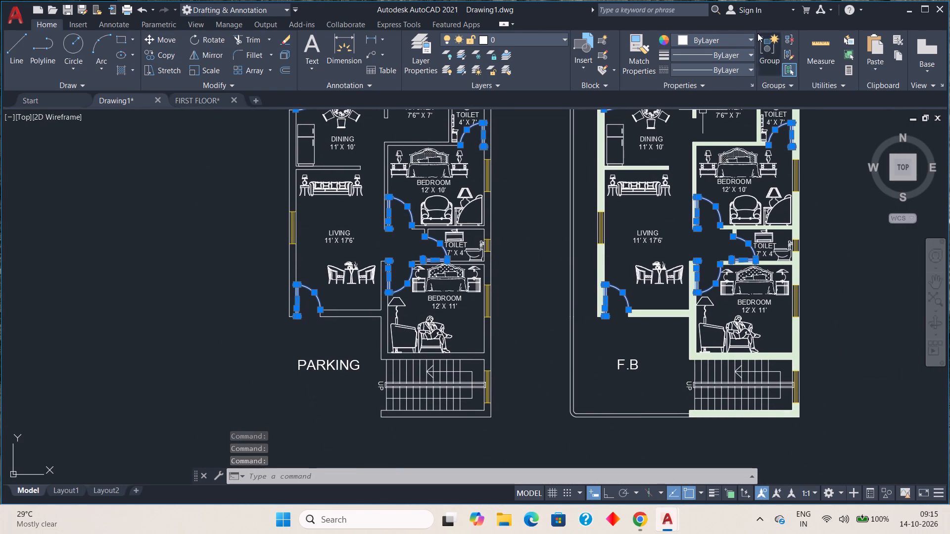
pyautogui.click(748, 39)
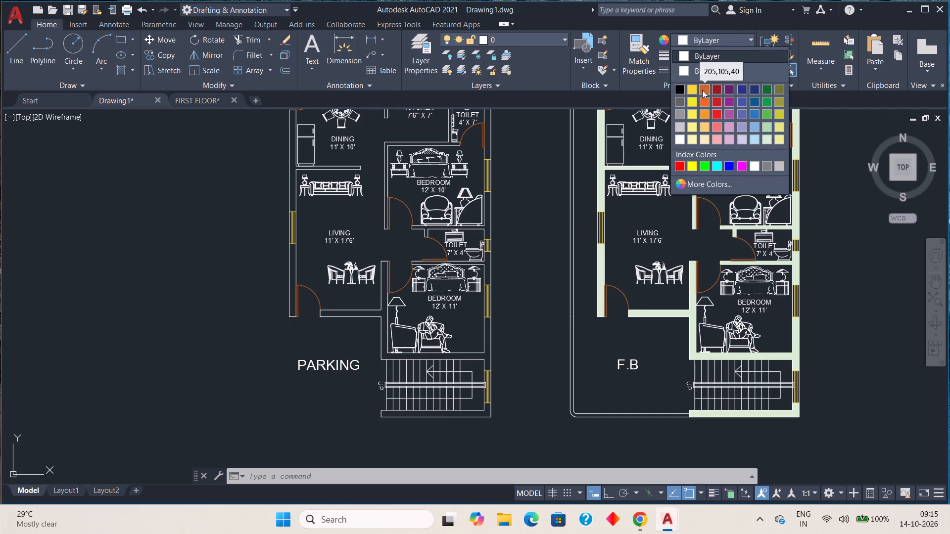
pyautogui.click(713, 90)
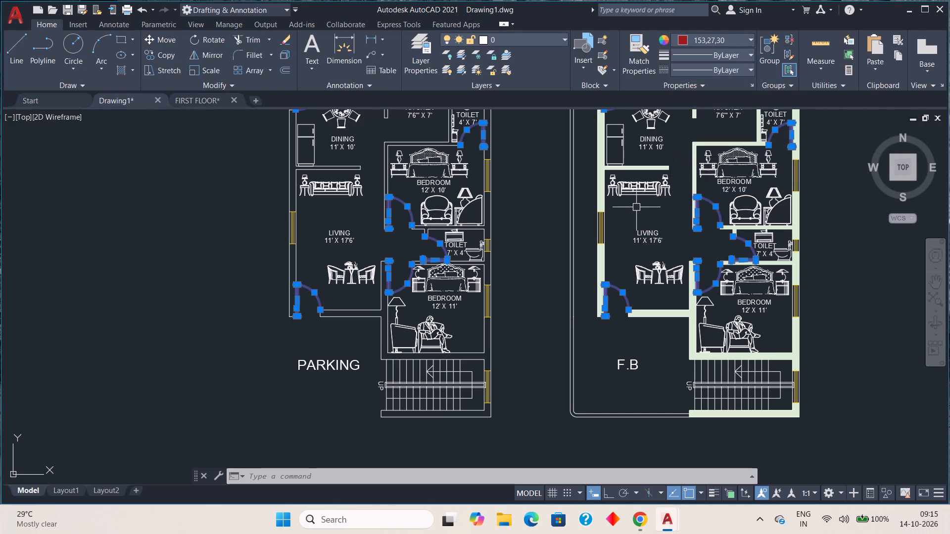
pyautogui.scroll(-2, 624, 222)
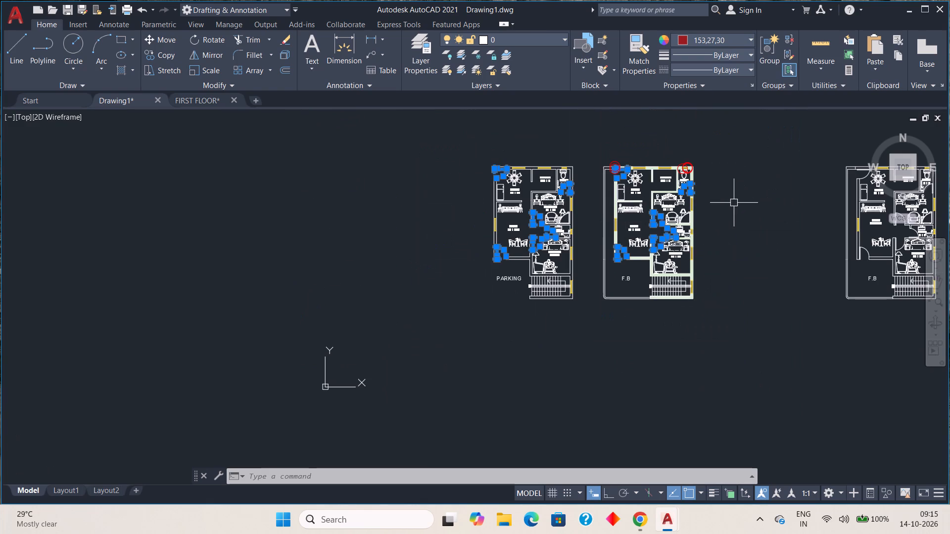
pyautogui.press('Escape')
pyautogui.scroll(3, 710, 201)
pyautogui.scroll(-1, 709, 200)
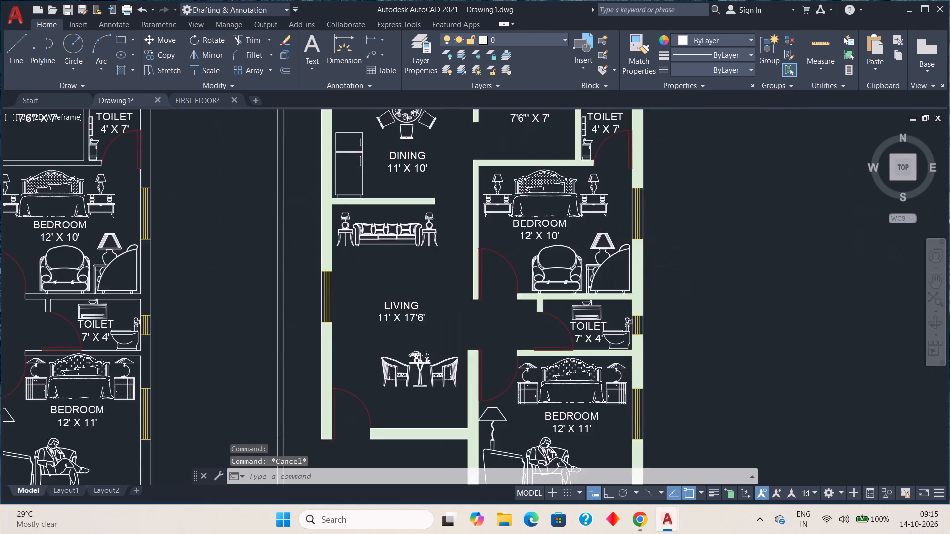
pyautogui.scroll(-1, 701, 226)
pyautogui.moveTo(702, 227); pyautogui.dragTo(688, 211, button='middle')
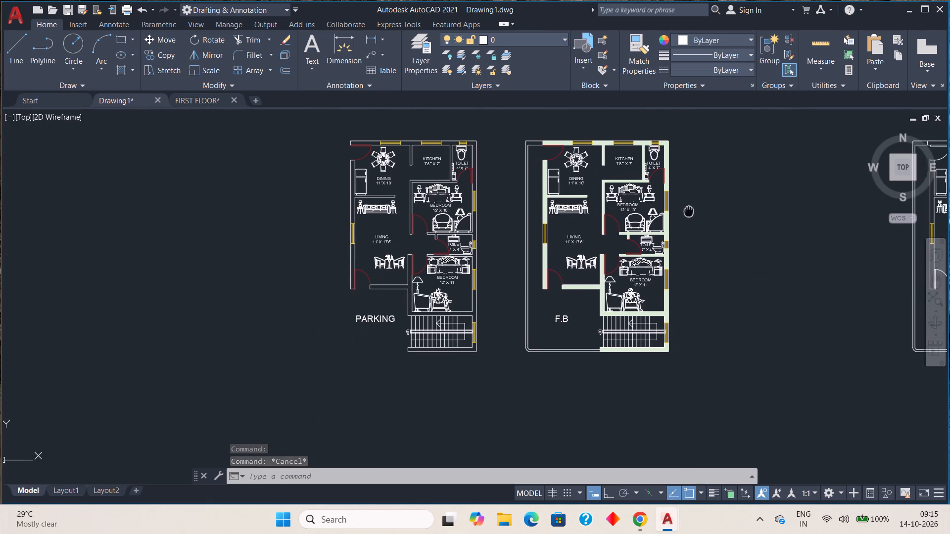
# Fill the PARKING plan's upper outer wall and the kitchen and 4' X 7' toilet partitions with a solid 215,235,210 hatch.
pyautogui.moveTo(688, 211); pyautogui.dragTo(683, 205, button='middle')
pyautogui.moveTo(564, 215); pyautogui.dragTo(639, 213, button='middle')
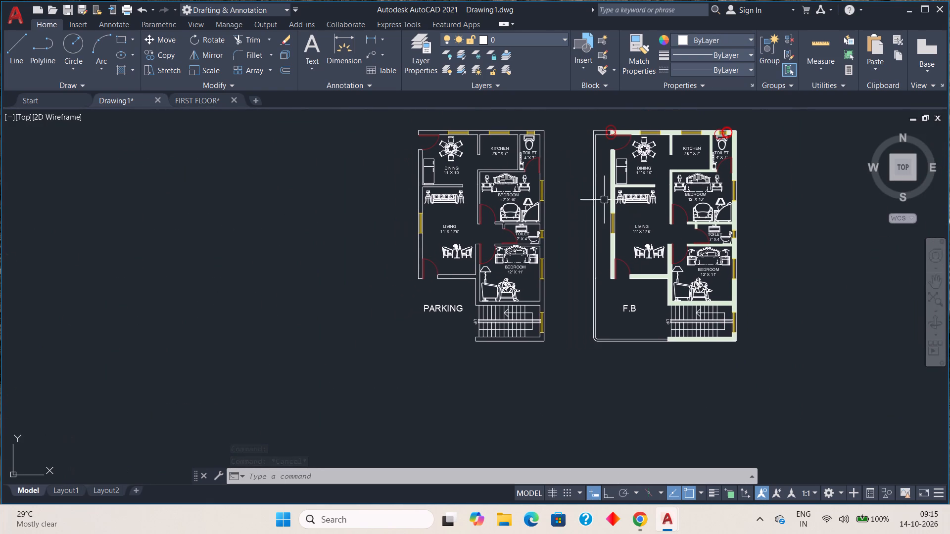
pyautogui.press('h')
pyautogui.press('space')
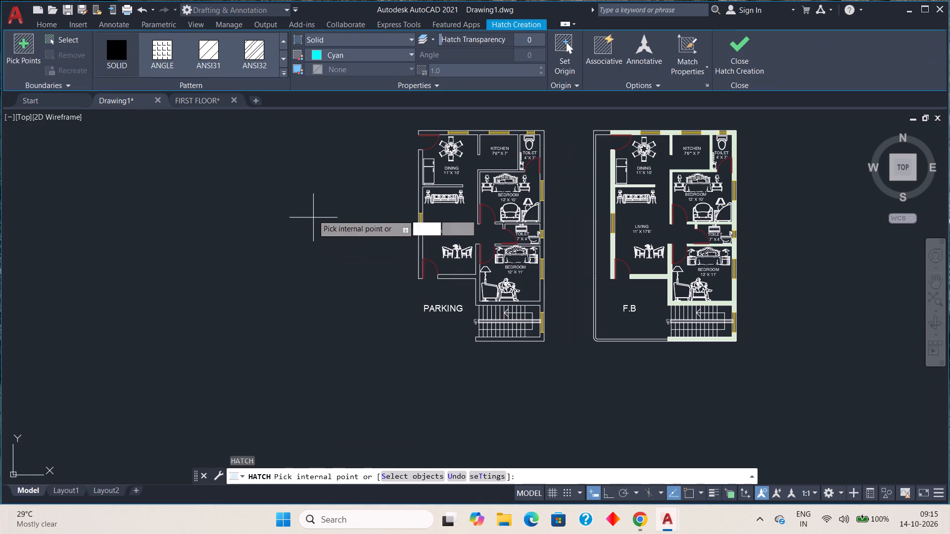
pyautogui.click(409, 52)
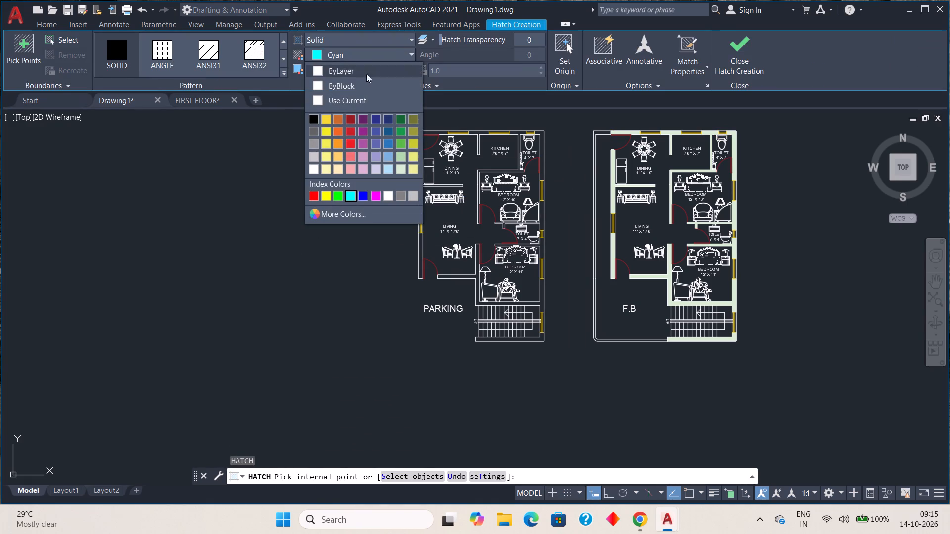
pyautogui.click(396, 170)
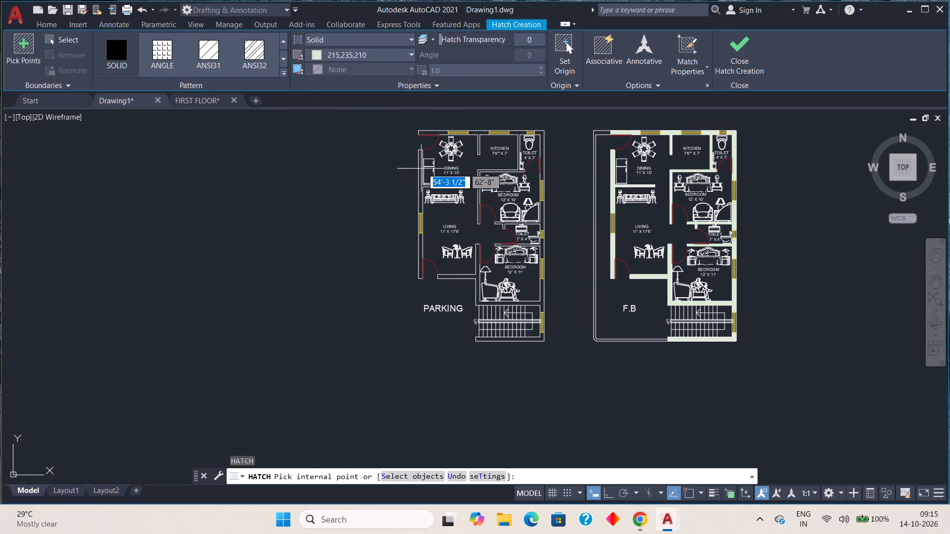
pyautogui.scroll(2, 471, 135)
pyautogui.moveTo(470, 148); pyautogui.dragTo(440, 217, button='middle')
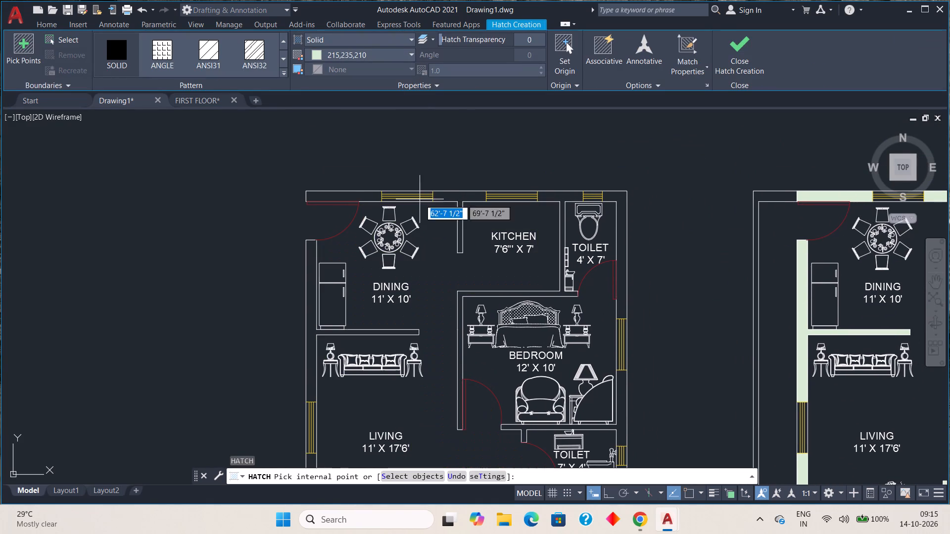
pyautogui.click(367, 192)
pyautogui.click(462, 195)
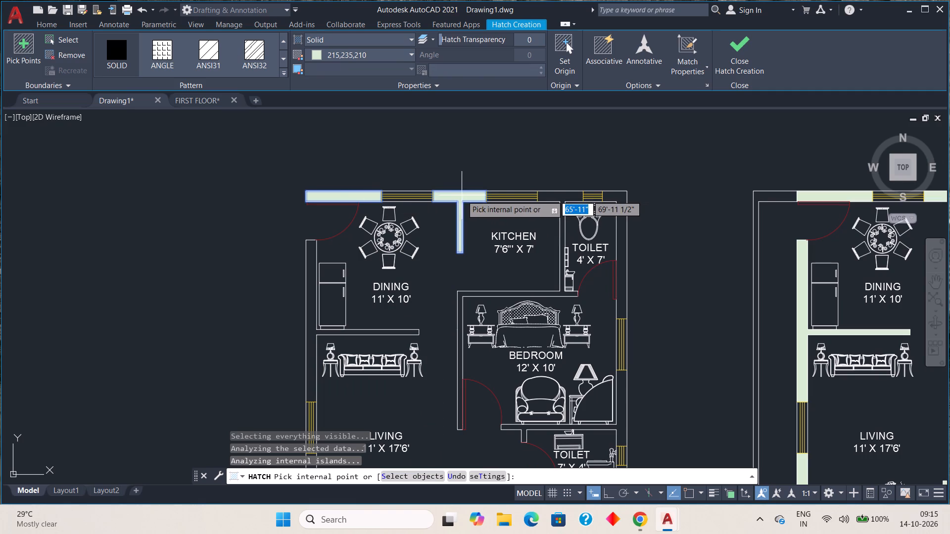
pyautogui.click(560, 196)
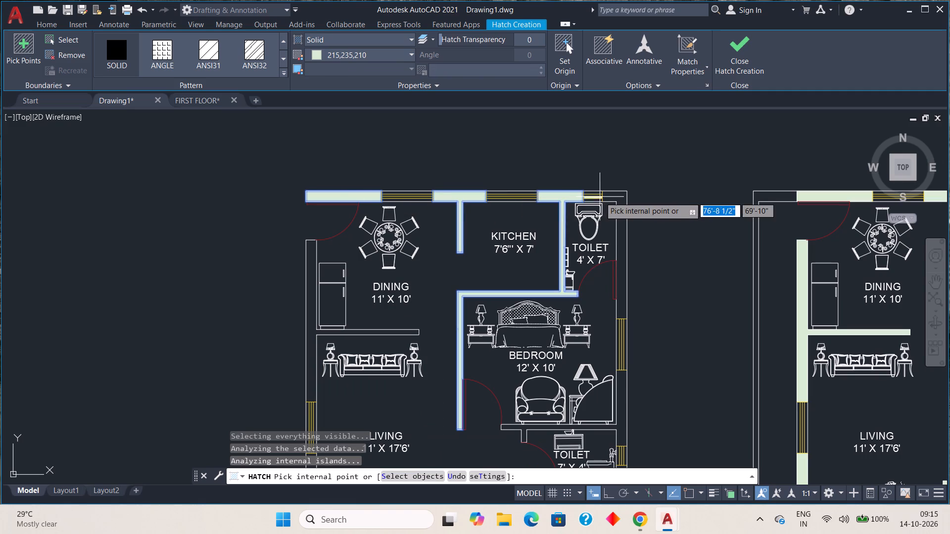
pyautogui.click(617, 197)
# Add the PARKING plan's walls around the 7' X 4' toilet, the 12' X 11' bedroom and the staircase to the hatch.
pyautogui.moveTo(646, 270); pyautogui.dragTo(588, 85, button='middle')
pyautogui.click(566, 205)
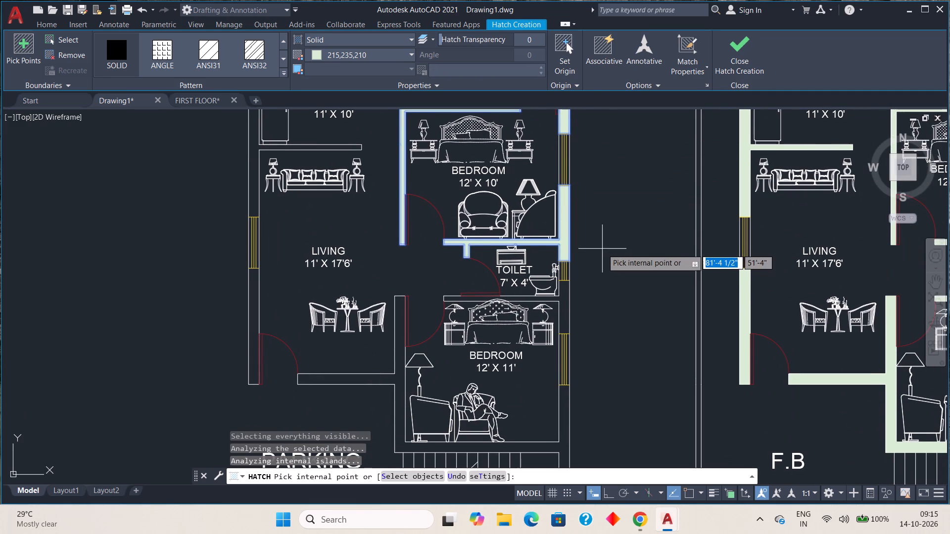
pyautogui.moveTo(602, 248); pyautogui.dragTo(587, 147, button='middle')
pyautogui.click(550, 201)
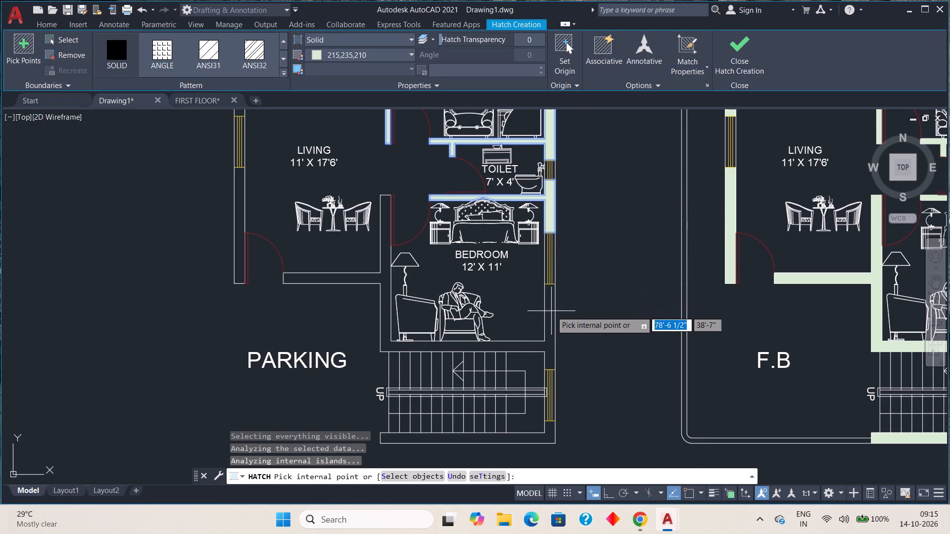
pyautogui.moveTo(554, 292); pyautogui.dragTo(562, 186, button='middle')
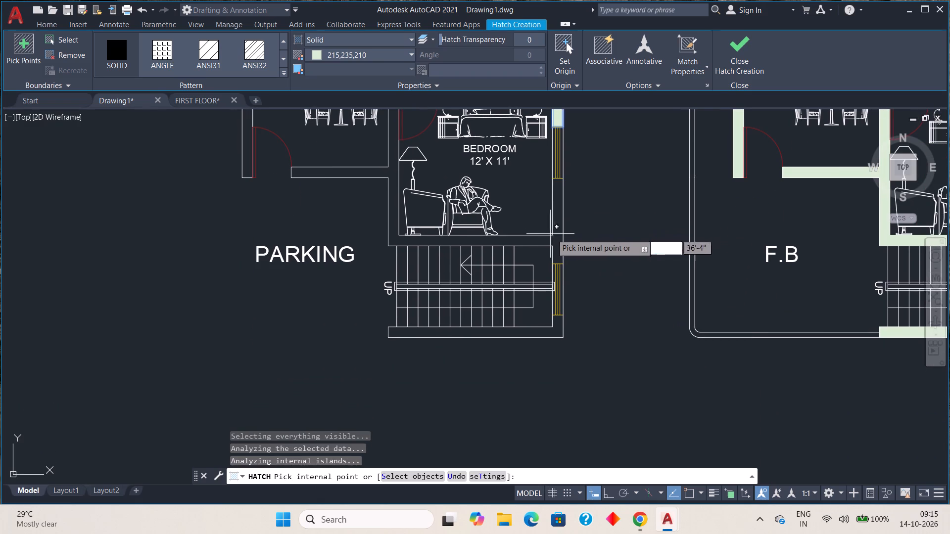
pyautogui.click(558, 242)
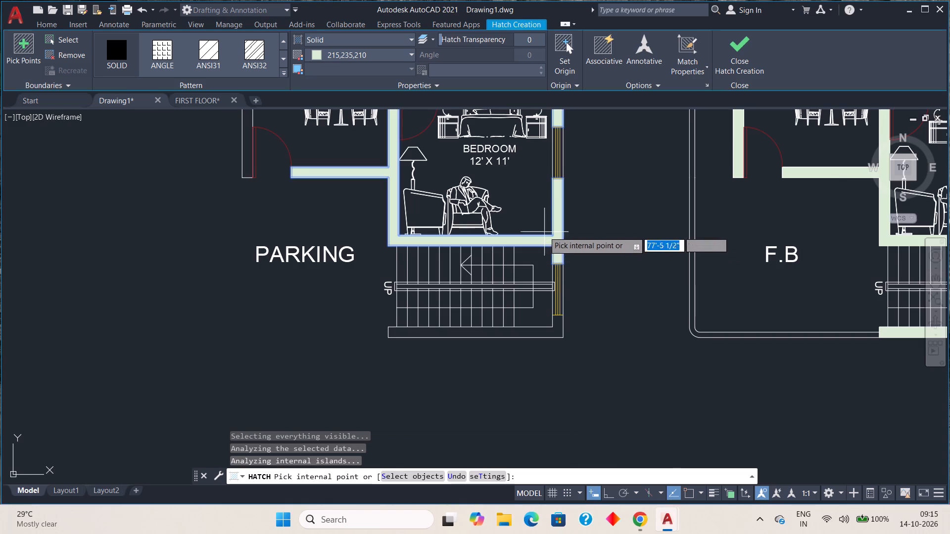
pyautogui.scroll(-1, 539, 229)
pyautogui.scroll(2, 542, 296)
pyautogui.click(542, 291)
pyautogui.scroll(-2, 542, 255)
pyautogui.scroll(-2, 425, 168)
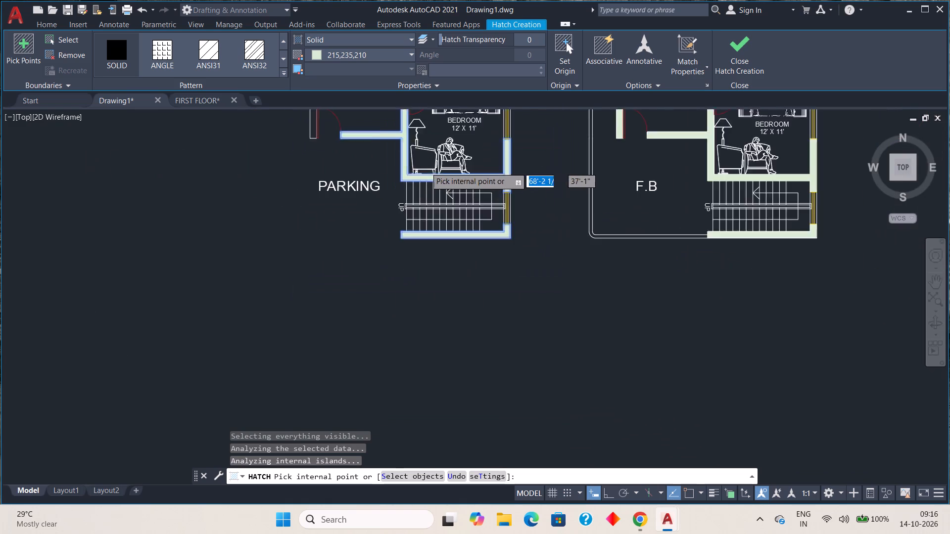
# Add the PARKING plan's outer living and dining walls and the partition between those rooms, and finish the hatch.
pyautogui.moveTo(438, 178); pyautogui.dragTo(455, 334, button='middle')
pyautogui.moveTo(402, 237); pyautogui.dragTo(413, 261, button='middle')
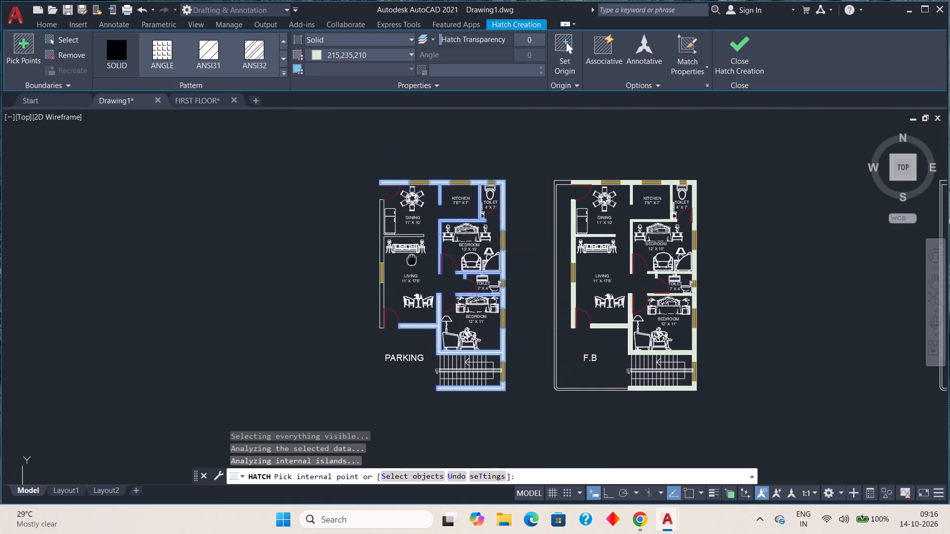
pyautogui.moveTo(413, 261); pyautogui.dragTo(417, 274, button='middle')
pyautogui.scroll(3, 403, 251)
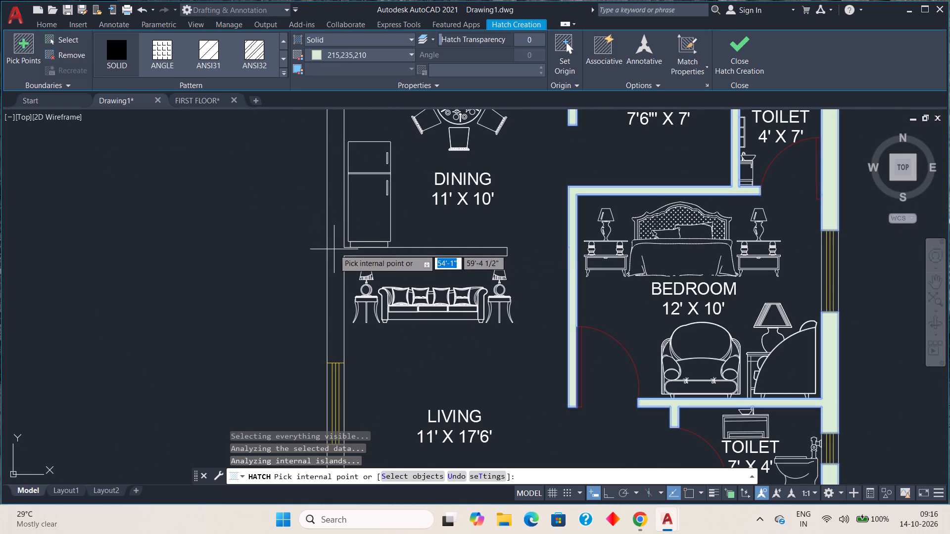
pyautogui.click(334, 249)
pyautogui.scroll(-1, 360, 275)
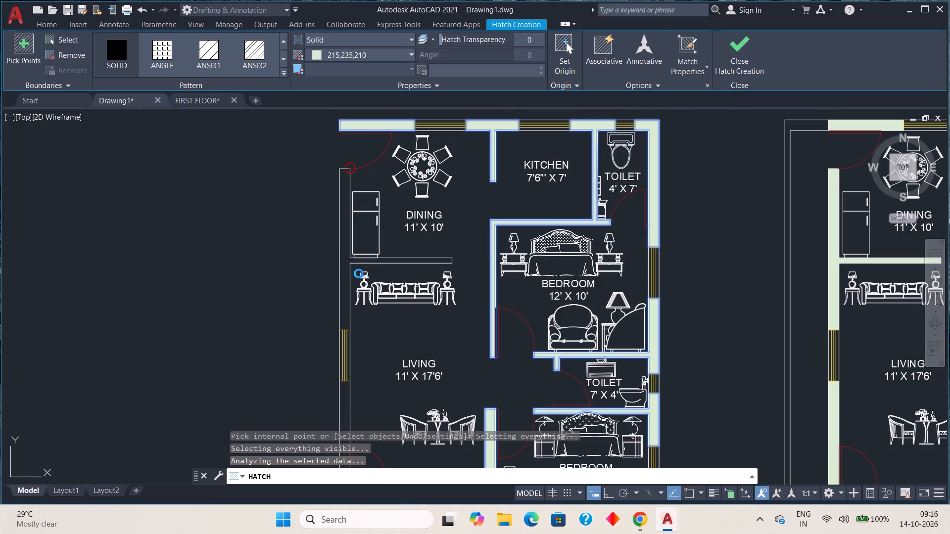
pyautogui.scroll(-1, 357, 268)
pyautogui.moveTo(357, 269); pyautogui.dragTo(371, 198, button='middle')
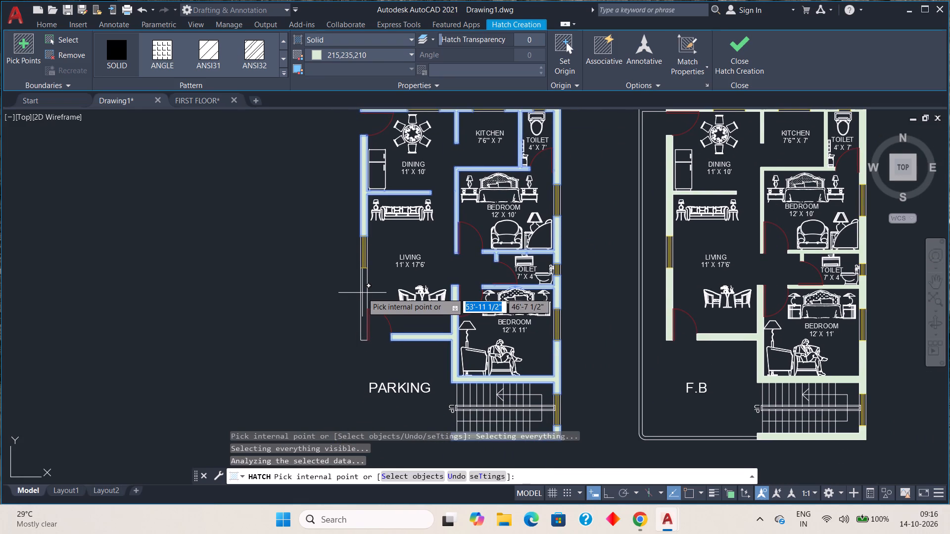
pyautogui.scroll(2, 362, 291)
pyautogui.click(364, 287)
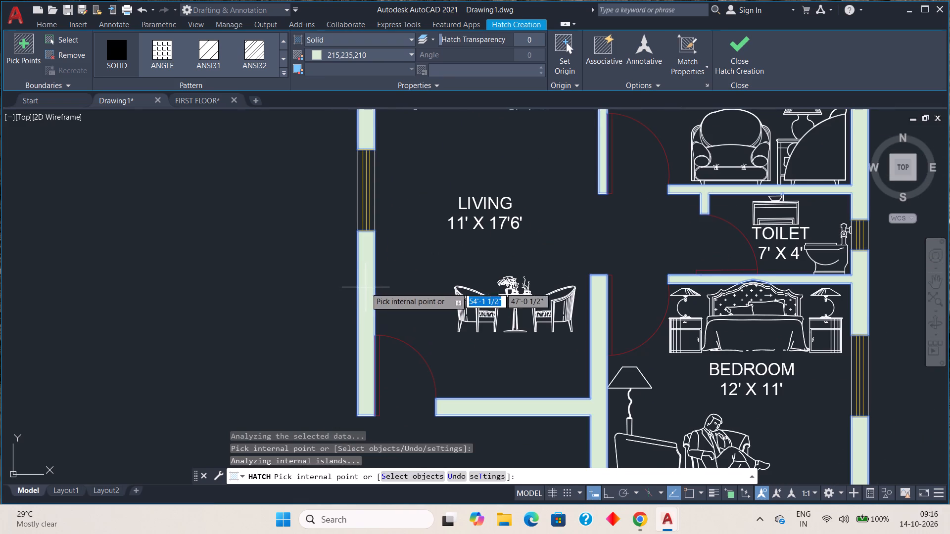
pyautogui.scroll(-3, 409, 266)
pyautogui.moveTo(509, 213); pyautogui.dragTo(442, 243, button='middle')
pyautogui.click(747, 56)
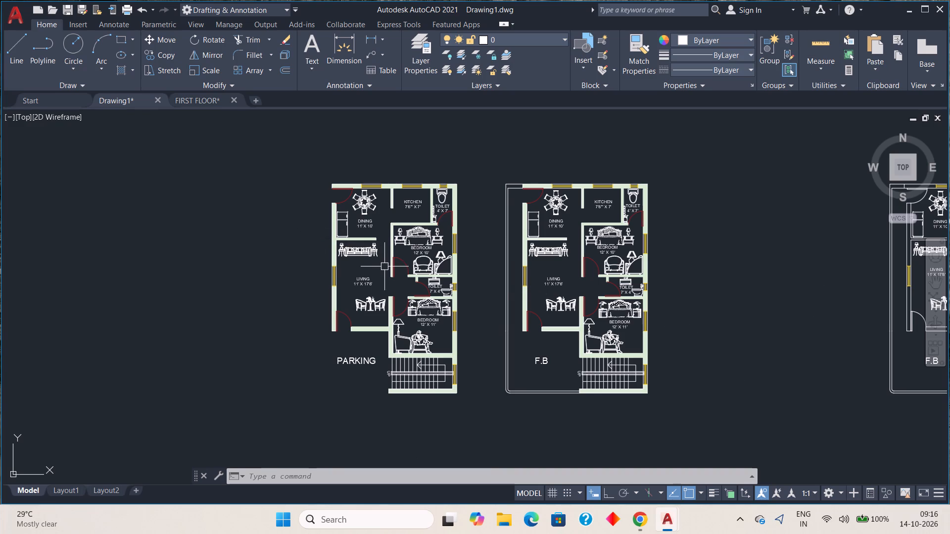
# Review the wall hatching of the PARKING and neighbouring F.B plans, including the F.B plan's thin outer boundary wall.
pyautogui.moveTo(494, 264); pyautogui.dragTo(432, 249, button='middle')
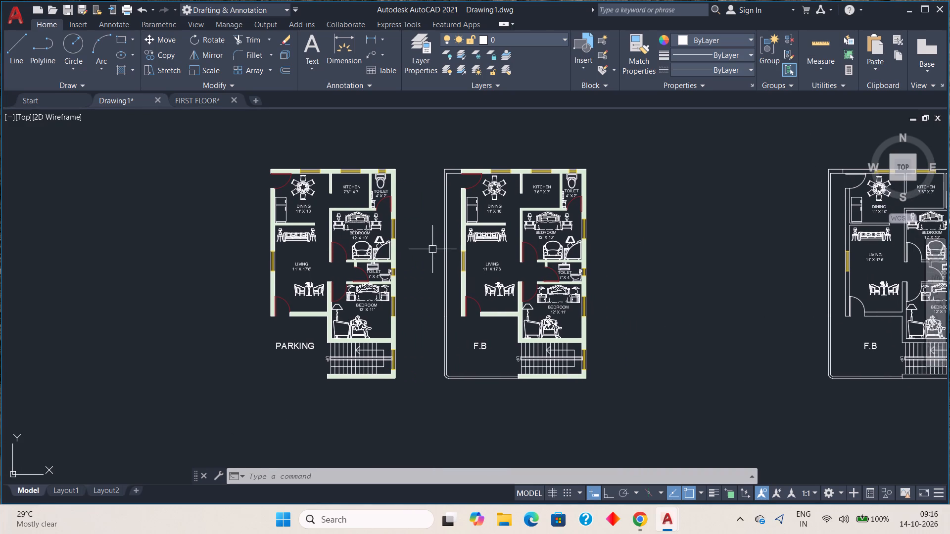
pyautogui.scroll(-1, 450, 282)
pyautogui.scroll(1, 451, 281)
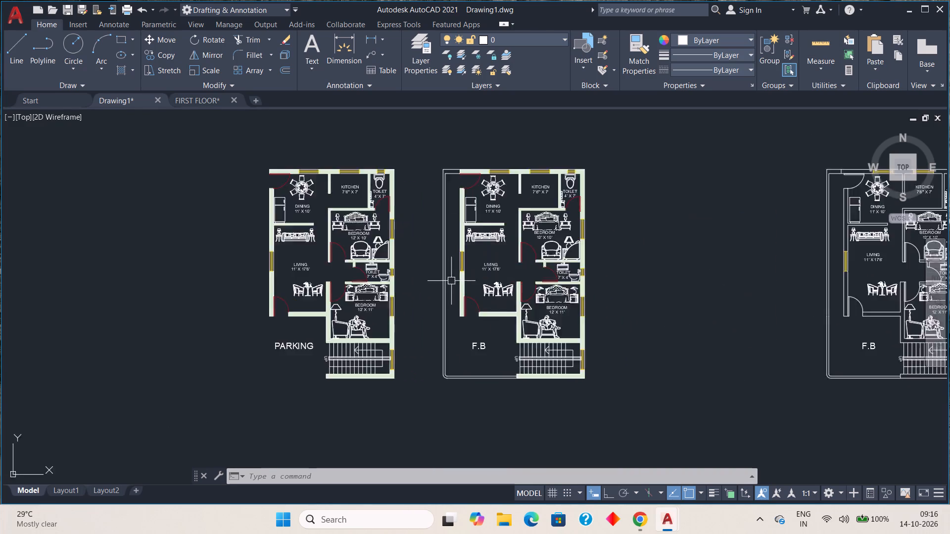
pyautogui.scroll(3, 454, 272)
pyautogui.scroll(-3, 460, 271)
pyautogui.moveTo(490, 265); pyautogui.dragTo(490, 266, button='middle')
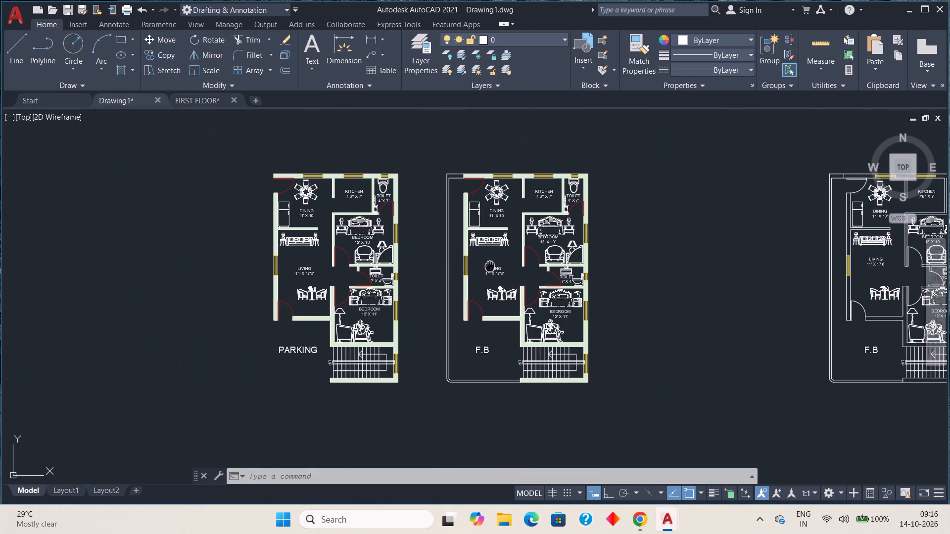
pyautogui.moveTo(490, 266); pyautogui.dragTo(487, 270, button='middle')
pyautogui.scroll(2, 448, 191)
pyautogui.scroll(-2, 449, 191)
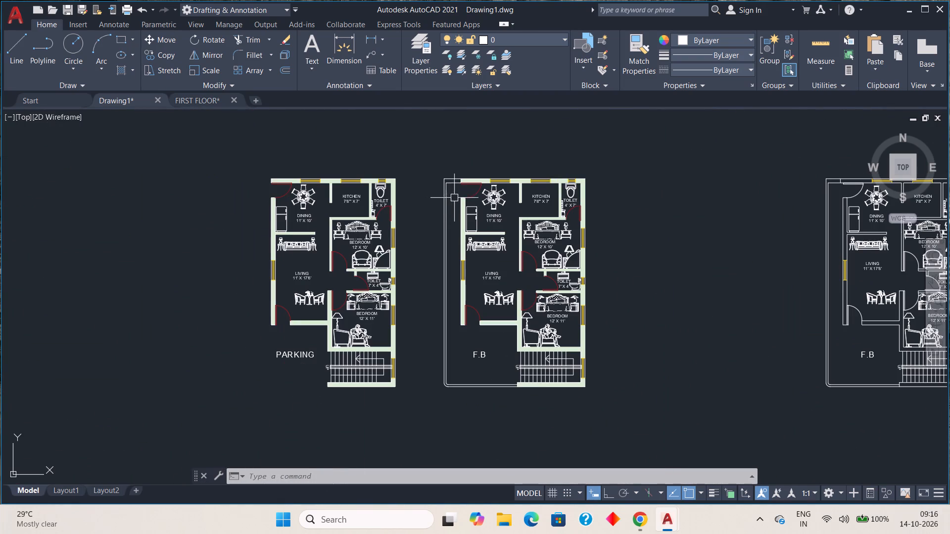
pyautogui.scroll(1, 458, 190)
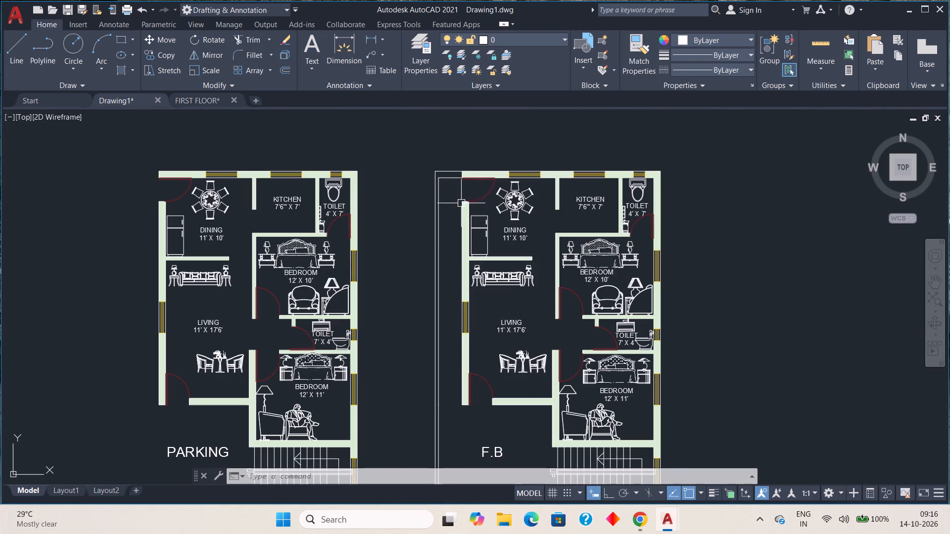
pyautogui.moveTo(462, 205); pyautogui.dragTo(435, 141, button='middle')
pyautogui.scroll(-1, 435, 141)
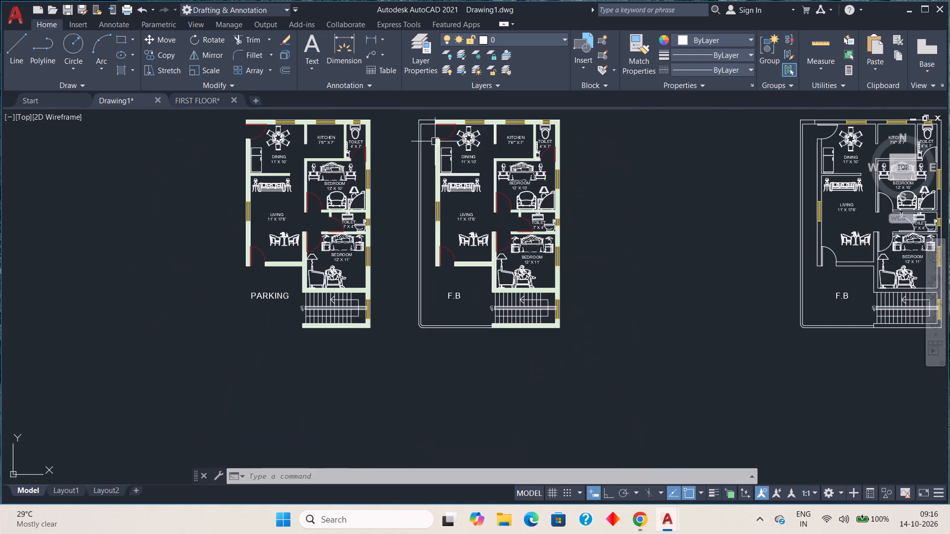
pyautogui.scroll(1, 435, 141)
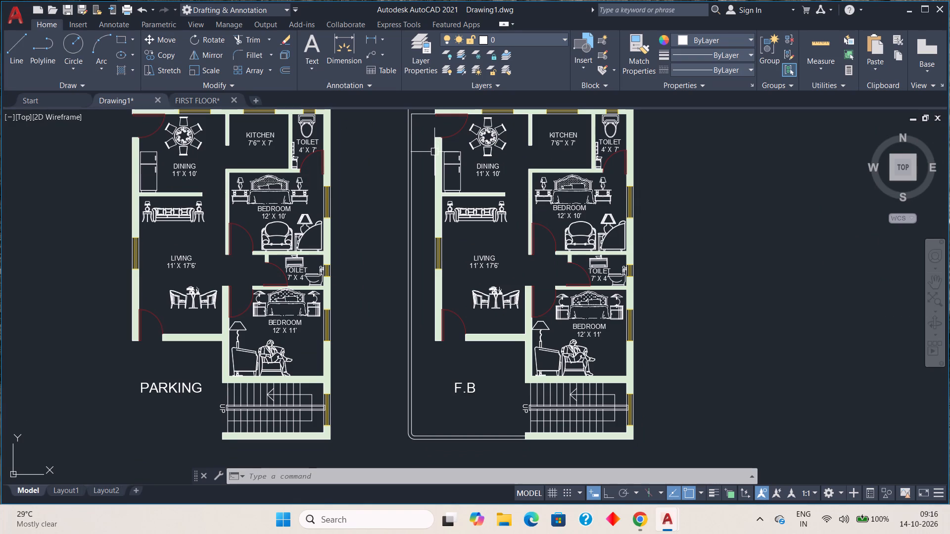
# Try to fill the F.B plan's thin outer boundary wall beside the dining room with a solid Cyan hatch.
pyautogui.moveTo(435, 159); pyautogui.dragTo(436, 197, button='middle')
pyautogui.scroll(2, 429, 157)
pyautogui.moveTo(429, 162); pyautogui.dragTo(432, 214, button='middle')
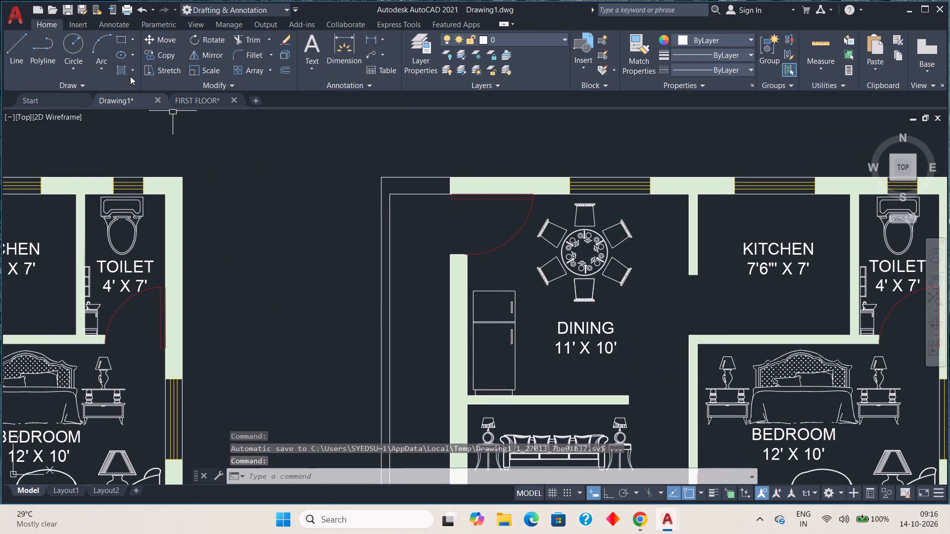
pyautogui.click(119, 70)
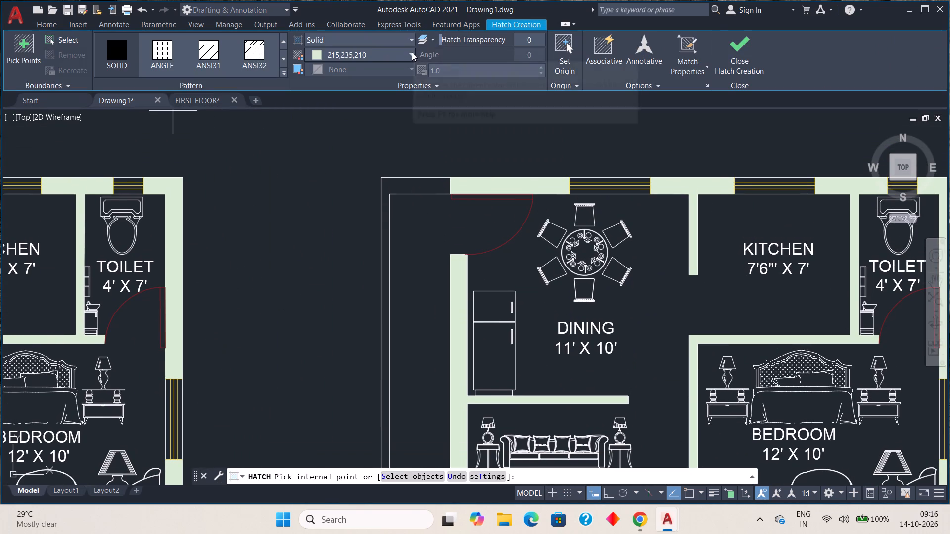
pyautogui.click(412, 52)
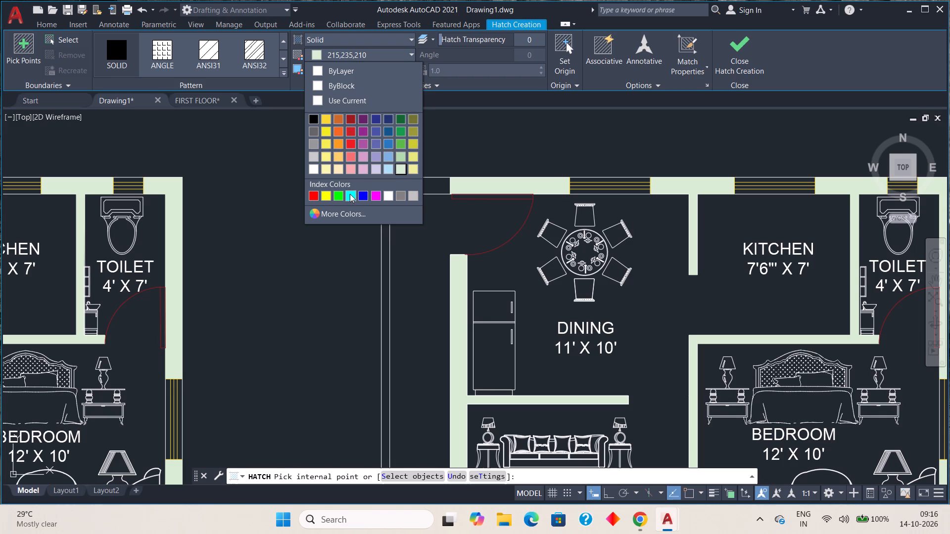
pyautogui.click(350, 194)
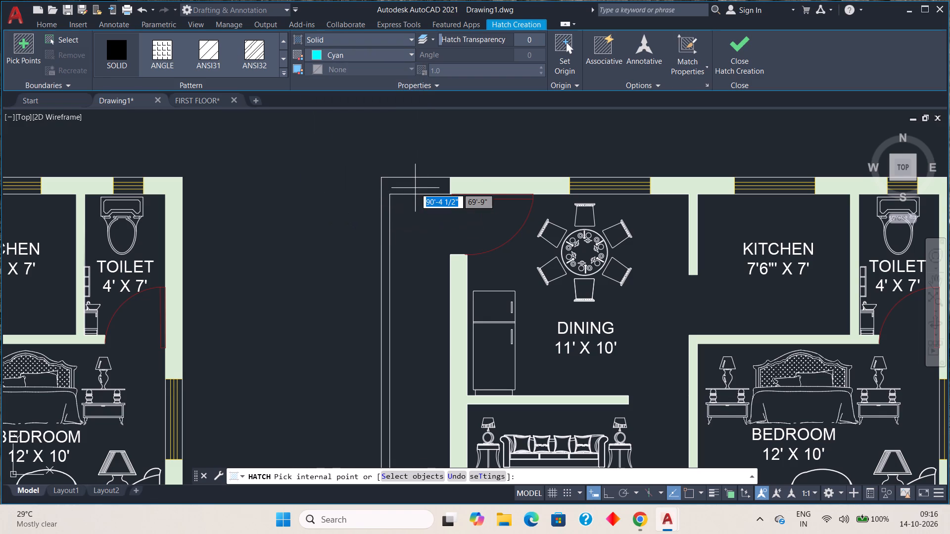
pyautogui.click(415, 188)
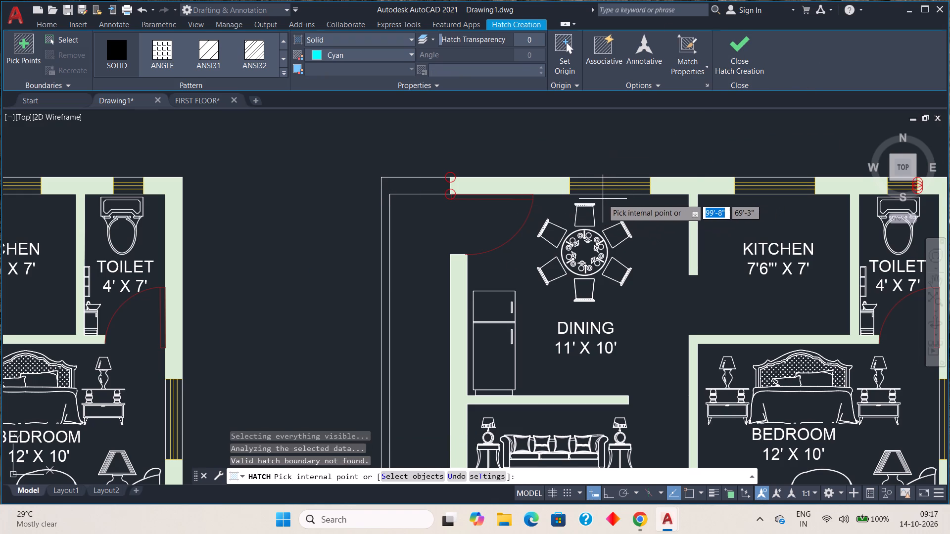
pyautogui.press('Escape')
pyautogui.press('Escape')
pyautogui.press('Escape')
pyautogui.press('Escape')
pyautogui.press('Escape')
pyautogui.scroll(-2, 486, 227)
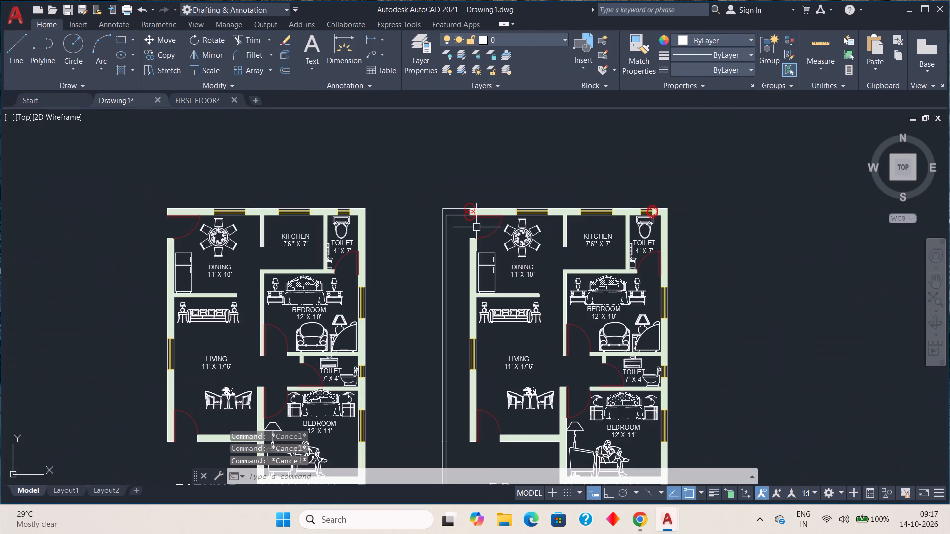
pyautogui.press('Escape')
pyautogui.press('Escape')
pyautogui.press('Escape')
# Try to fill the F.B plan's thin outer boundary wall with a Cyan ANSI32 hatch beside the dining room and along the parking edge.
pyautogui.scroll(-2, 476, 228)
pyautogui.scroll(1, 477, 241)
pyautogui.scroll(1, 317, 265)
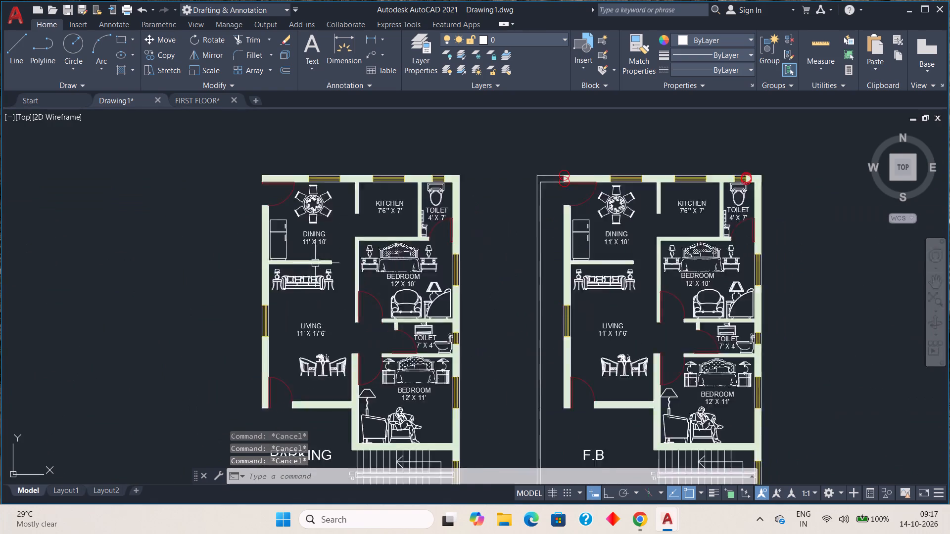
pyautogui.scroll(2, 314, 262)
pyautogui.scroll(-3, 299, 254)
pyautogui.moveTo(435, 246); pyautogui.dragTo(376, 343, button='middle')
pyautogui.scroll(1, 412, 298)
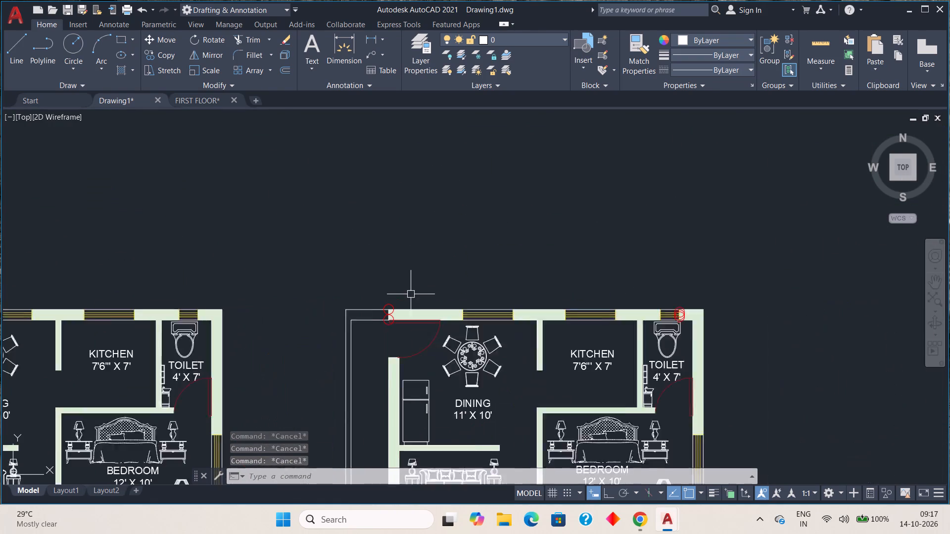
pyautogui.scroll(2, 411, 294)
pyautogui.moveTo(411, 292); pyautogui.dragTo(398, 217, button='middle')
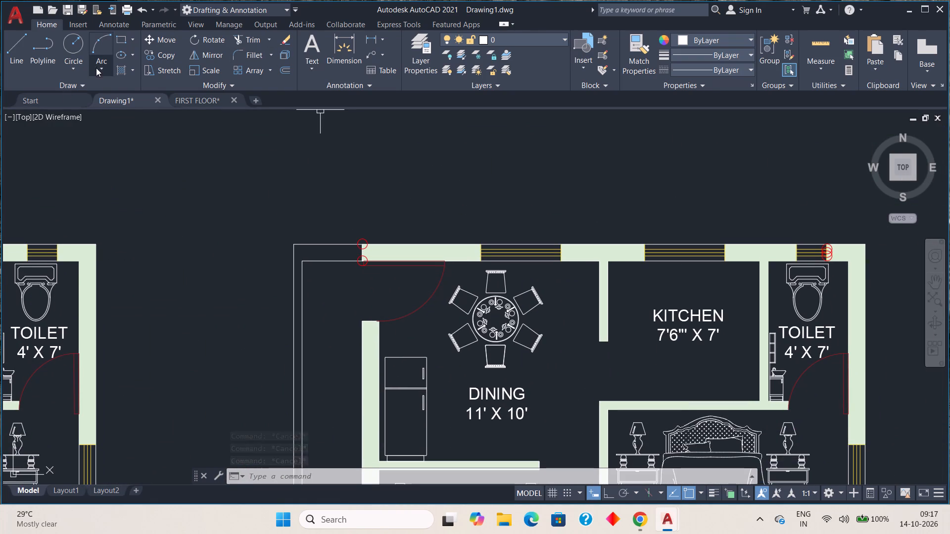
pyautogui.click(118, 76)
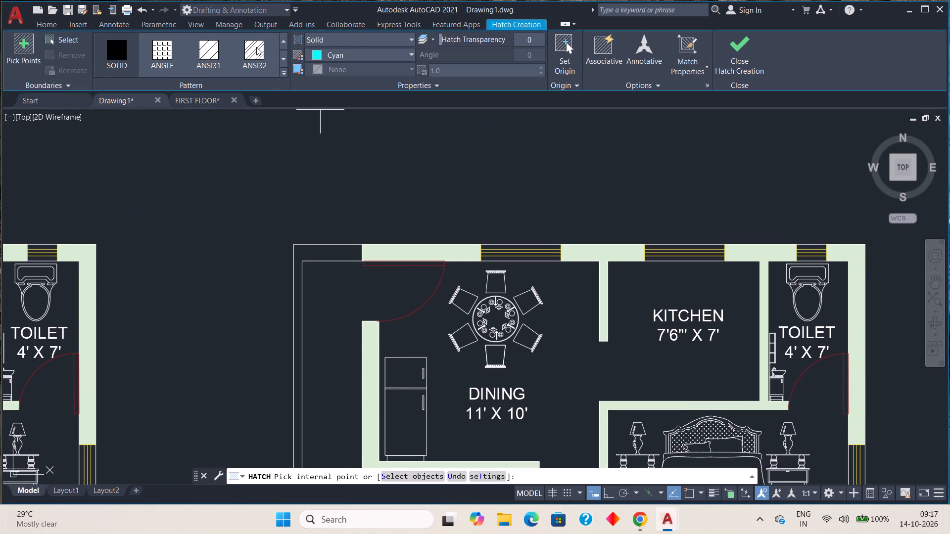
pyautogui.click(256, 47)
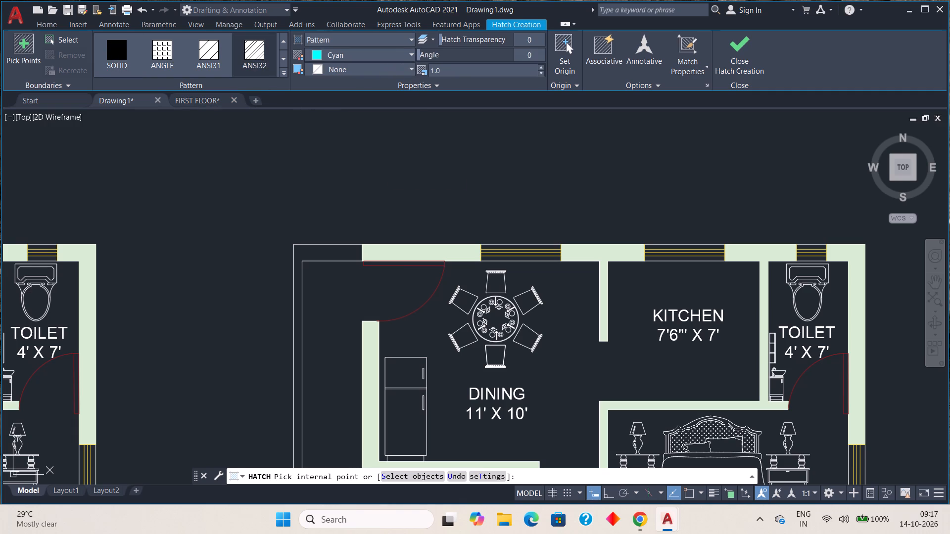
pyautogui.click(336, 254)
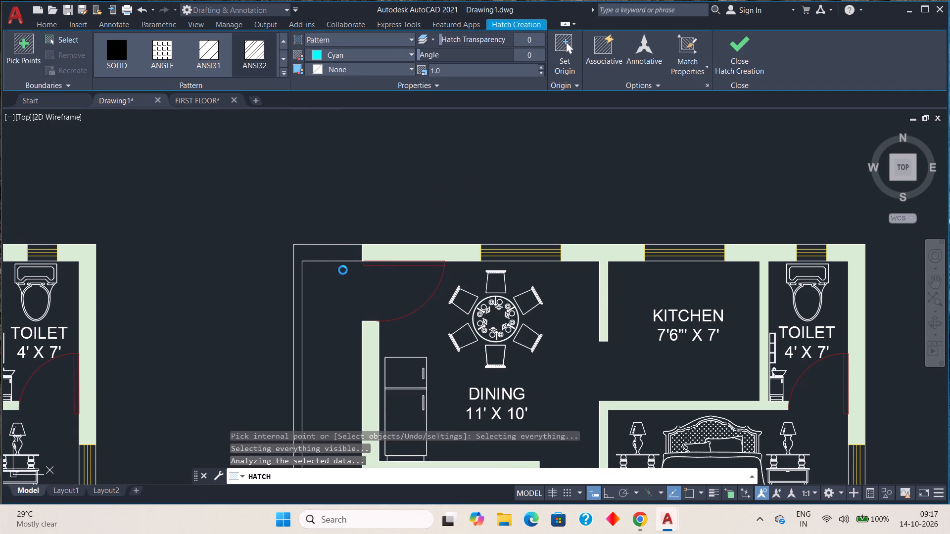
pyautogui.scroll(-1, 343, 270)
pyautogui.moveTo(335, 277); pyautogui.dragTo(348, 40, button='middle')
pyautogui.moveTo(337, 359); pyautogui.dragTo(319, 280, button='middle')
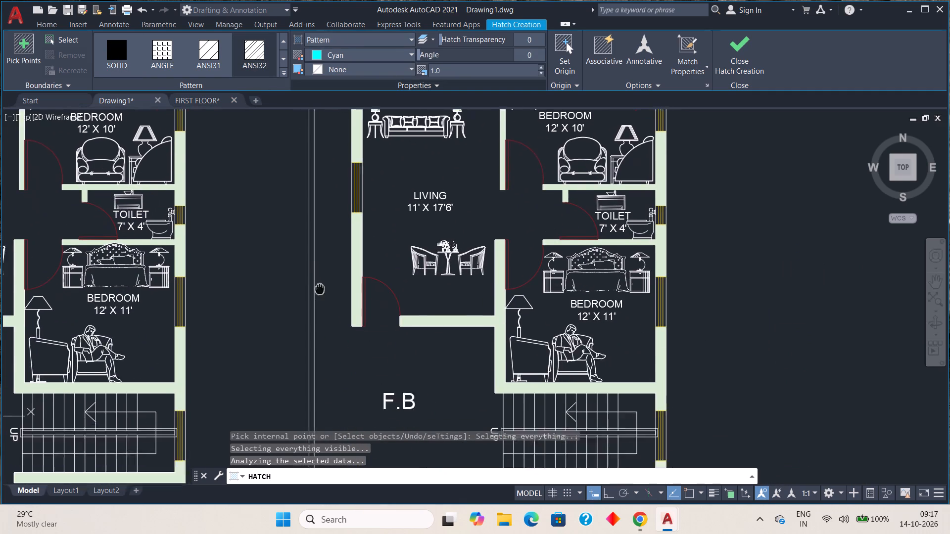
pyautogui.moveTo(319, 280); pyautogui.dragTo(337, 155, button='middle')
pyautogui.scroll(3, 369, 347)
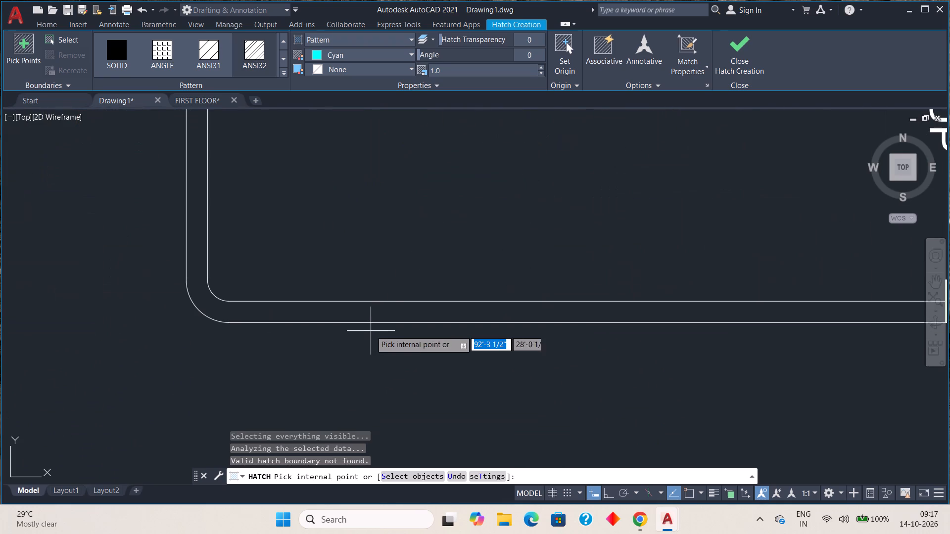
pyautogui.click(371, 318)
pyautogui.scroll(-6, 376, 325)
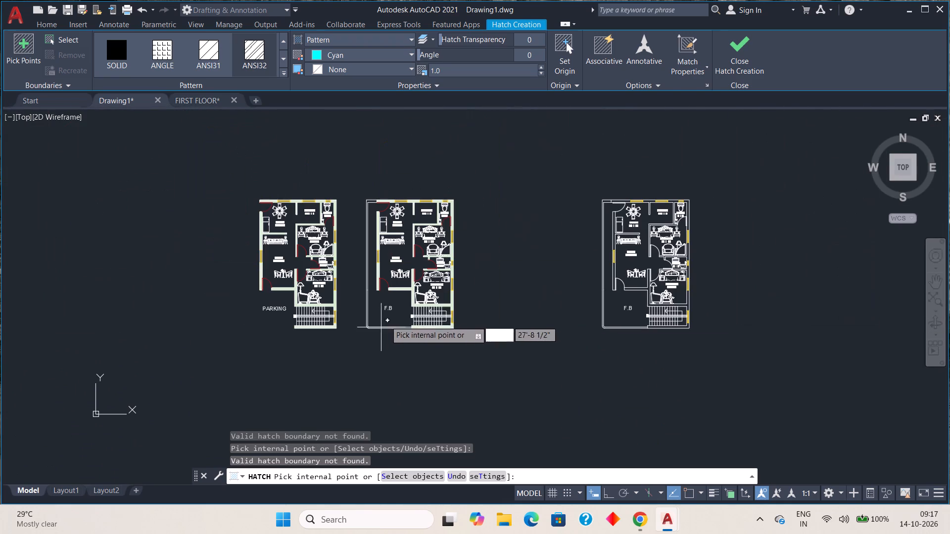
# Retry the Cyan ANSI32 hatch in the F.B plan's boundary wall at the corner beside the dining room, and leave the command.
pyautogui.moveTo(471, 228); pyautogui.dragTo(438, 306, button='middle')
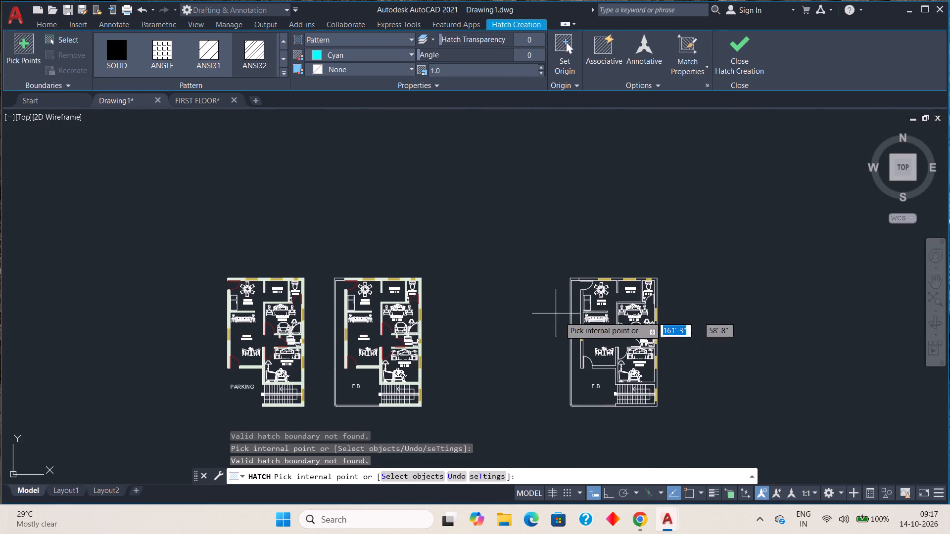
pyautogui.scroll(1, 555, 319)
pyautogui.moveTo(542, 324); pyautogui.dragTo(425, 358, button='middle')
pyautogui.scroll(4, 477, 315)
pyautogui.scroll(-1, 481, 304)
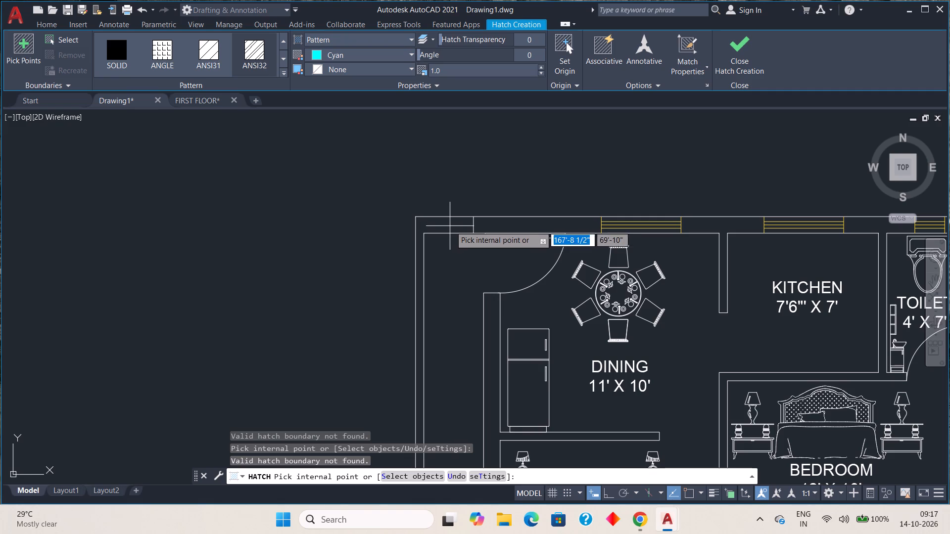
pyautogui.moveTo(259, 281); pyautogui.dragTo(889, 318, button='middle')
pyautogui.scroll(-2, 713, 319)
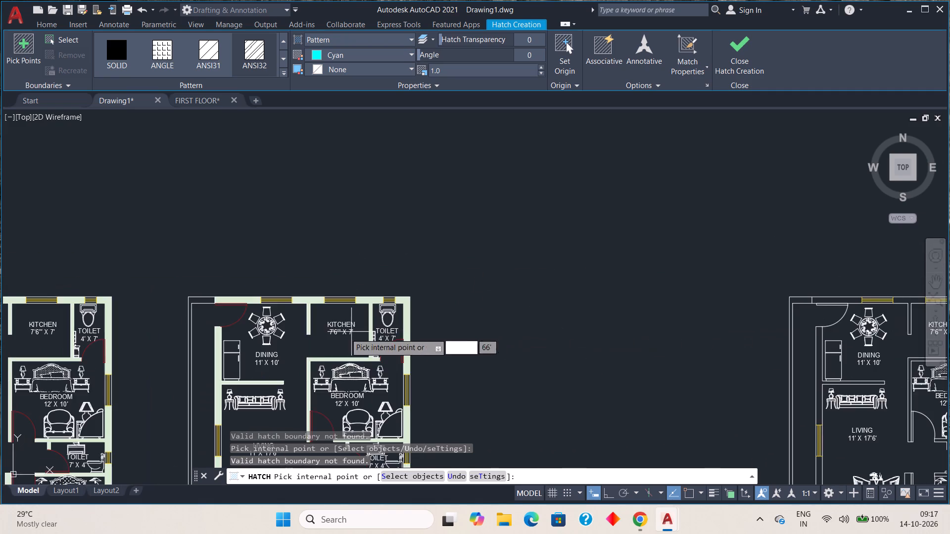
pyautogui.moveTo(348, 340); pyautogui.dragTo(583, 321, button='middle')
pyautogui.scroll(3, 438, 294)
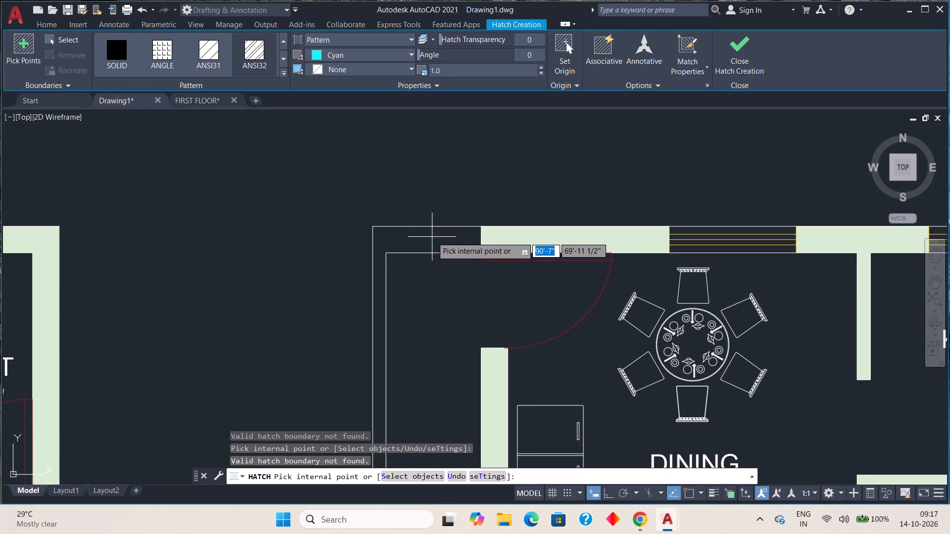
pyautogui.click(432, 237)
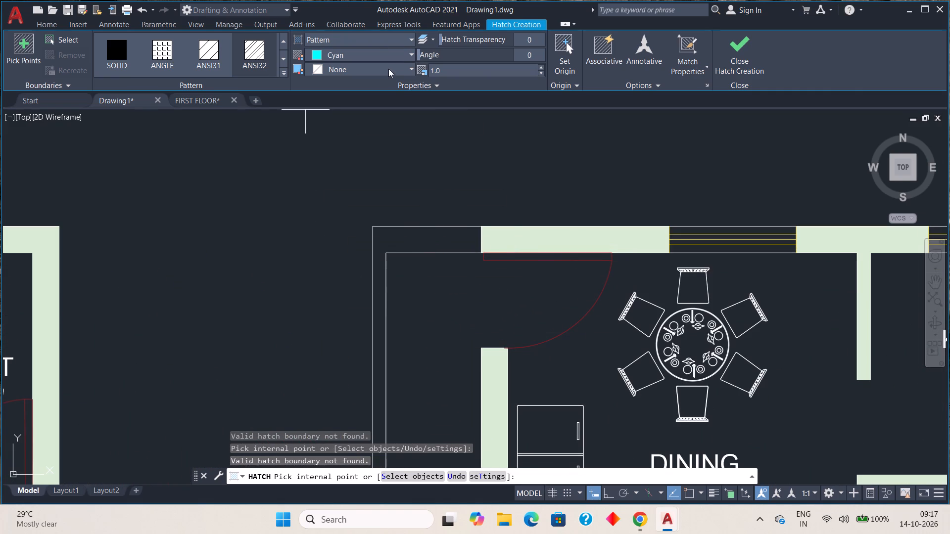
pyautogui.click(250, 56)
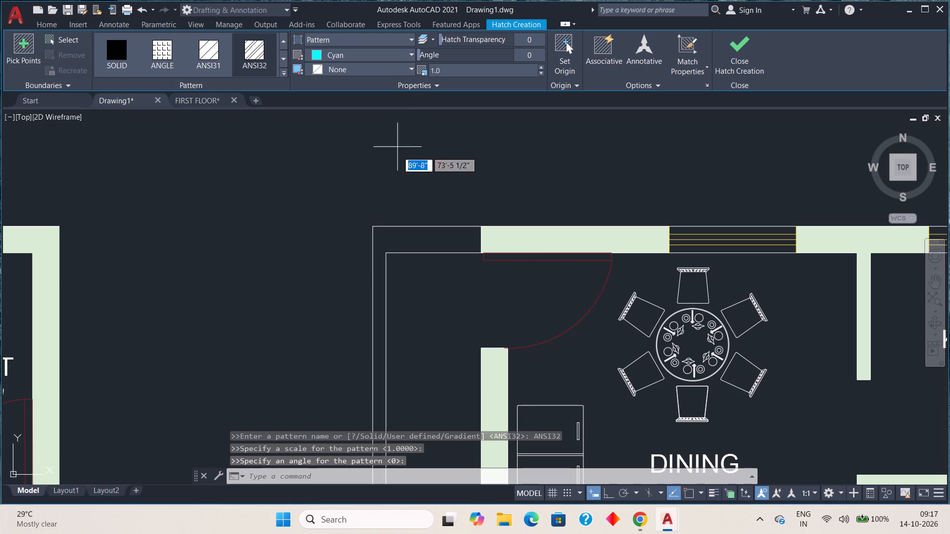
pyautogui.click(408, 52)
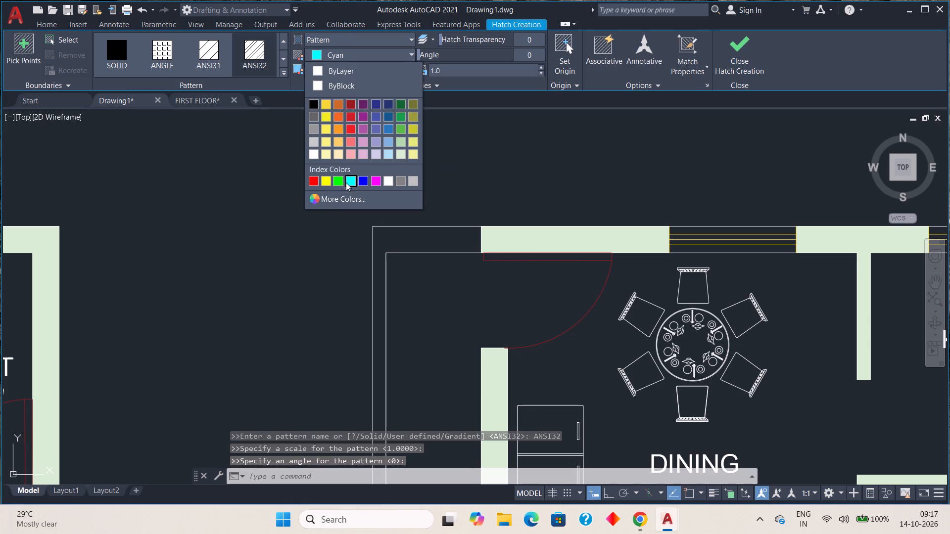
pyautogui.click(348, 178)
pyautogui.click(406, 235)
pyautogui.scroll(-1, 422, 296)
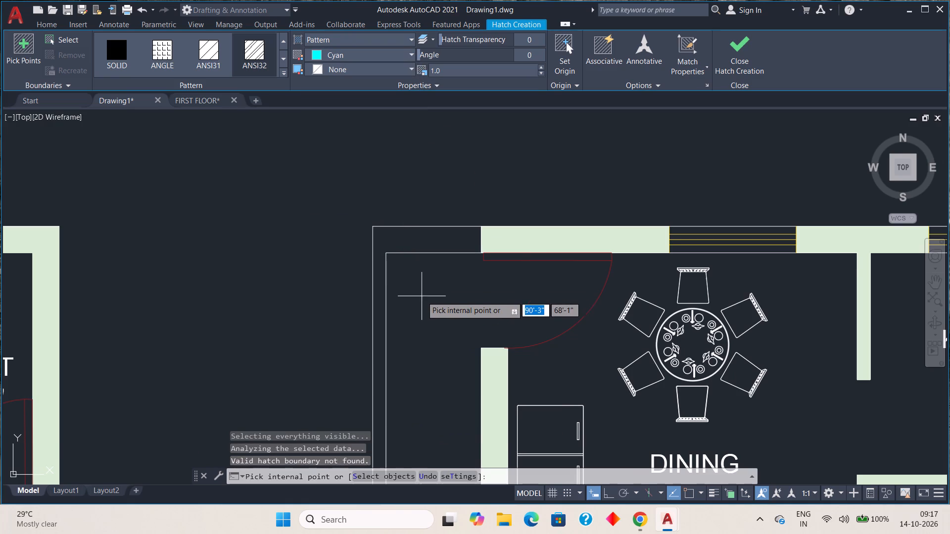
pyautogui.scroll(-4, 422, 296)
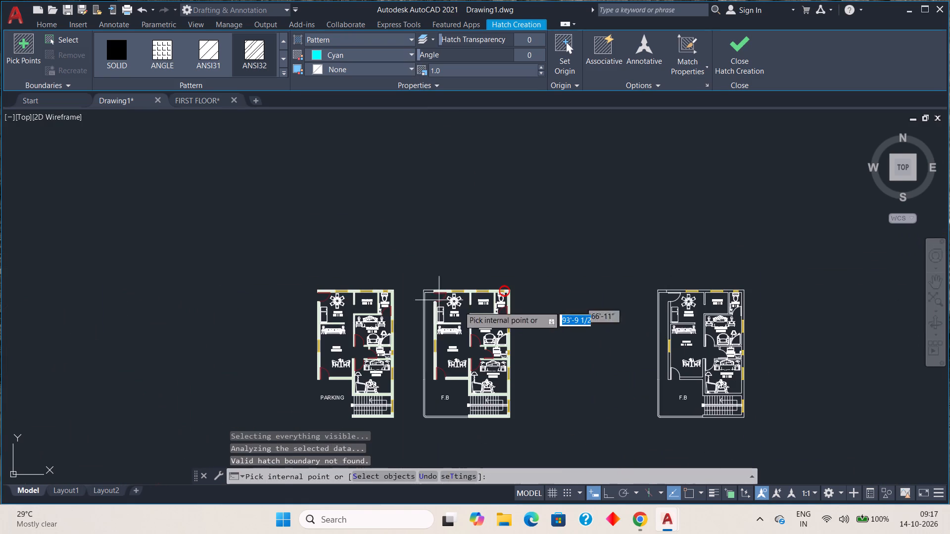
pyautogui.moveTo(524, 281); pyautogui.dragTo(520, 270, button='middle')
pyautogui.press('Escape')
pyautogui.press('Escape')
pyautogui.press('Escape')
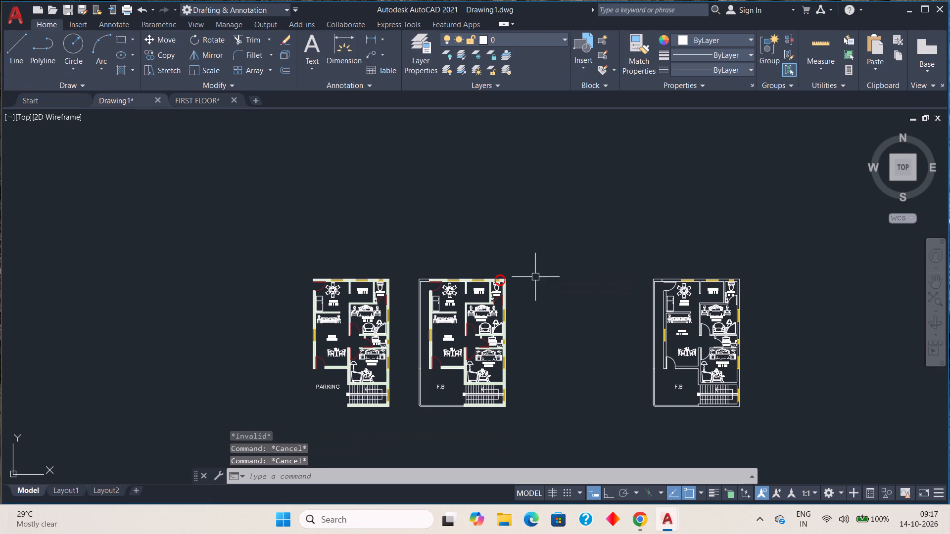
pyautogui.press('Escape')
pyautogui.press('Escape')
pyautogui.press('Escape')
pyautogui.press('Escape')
# Examine the hatched PARKING and F.B plans and compare them with the unhatched F.B plan.
pyautogui.scroll(4, 528, 283)
pyautogui.scroll(-5, 524, 281)
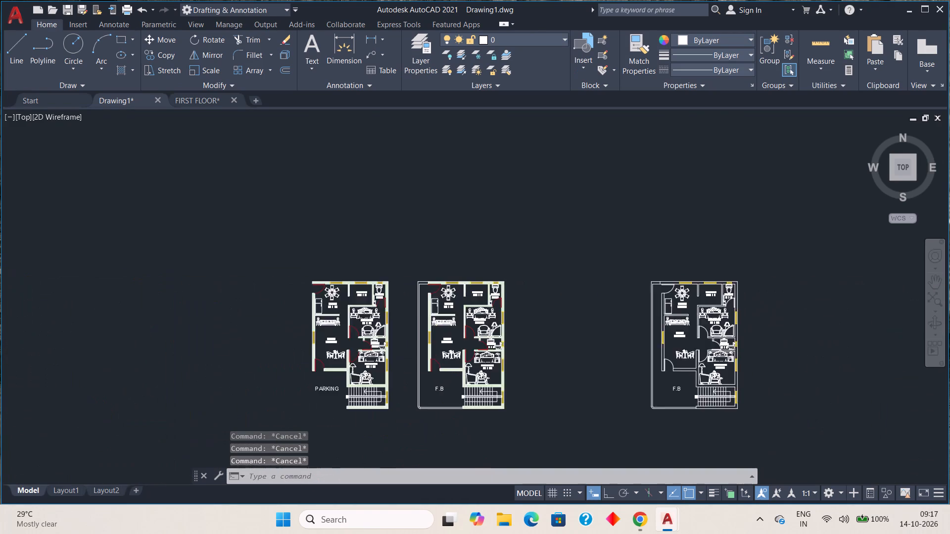
pyautogui.scroll(5, 488, 363)
pyautogui.moveTo(470, 280); pyautogui.dragTo(514, 421, button='middle')
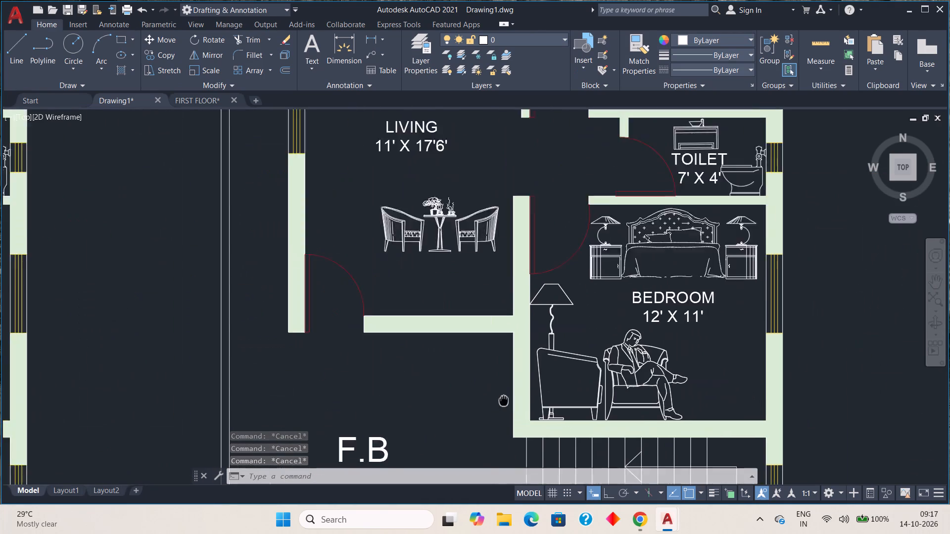
pyautogui.moveTo(514, 421); pyautogui.dragTo(548, 461, button='middle')
pyautogui.scroll(-3, 553, 462)
pyautogui.moveTo(540, 332); pyautogui.dragTo(476, 457, button='middle')
pyautogui.moveTo(467, 349); pyautogui.dragTo(522, 369, button='middle')
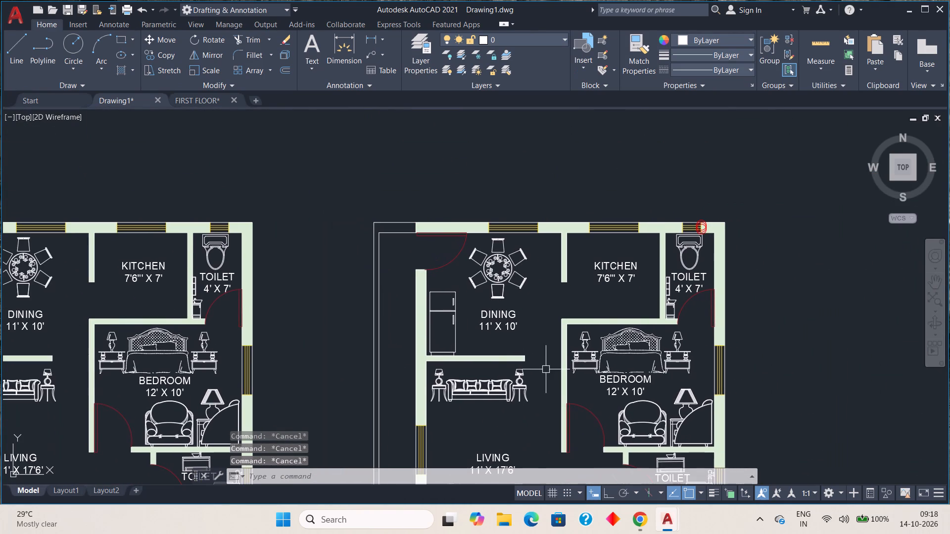
pyautogui.moveTo(679, 324); pyautogui.dragTo(348, 285, button='middle')
pyautogui.scroll(-1, 591, 287)
pyautogui.moveTo(594, 336); pyautogui.dragTo(424, 333, button='middle')
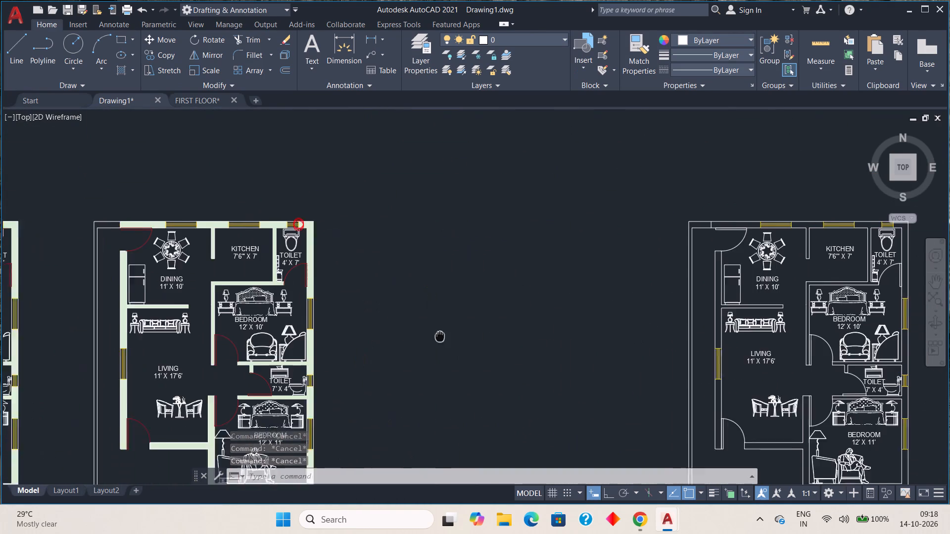
pyautogui.moveTo(424, 333); pyautogui.dragTo(404, 293, button='middle')
pyautogui.moveTo(478, 315); pyautogui.dragTo(527, 221, button='middle')
pyautogui.scroll(-1, 529, 222)
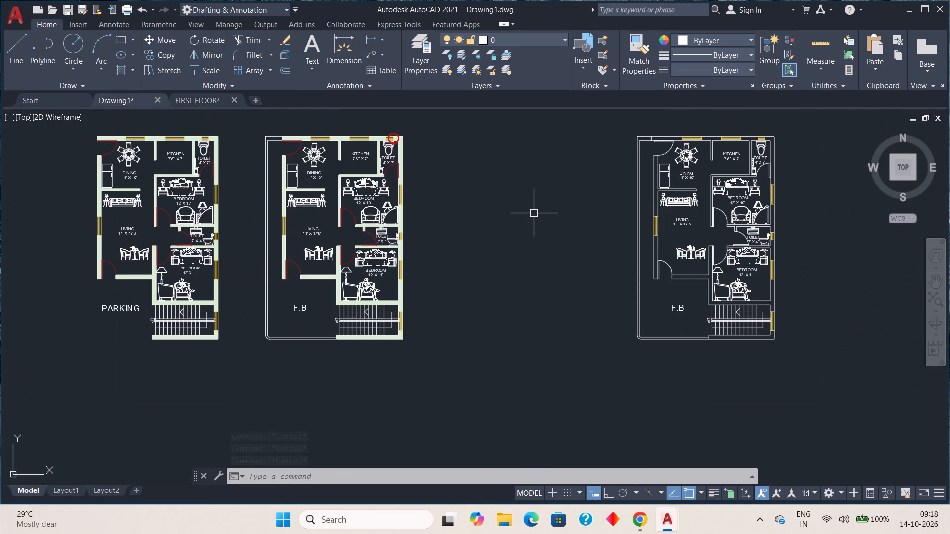
pyautogui.moveTo(534, 213); pyautogui.dragTo(532, 240, button='middle')
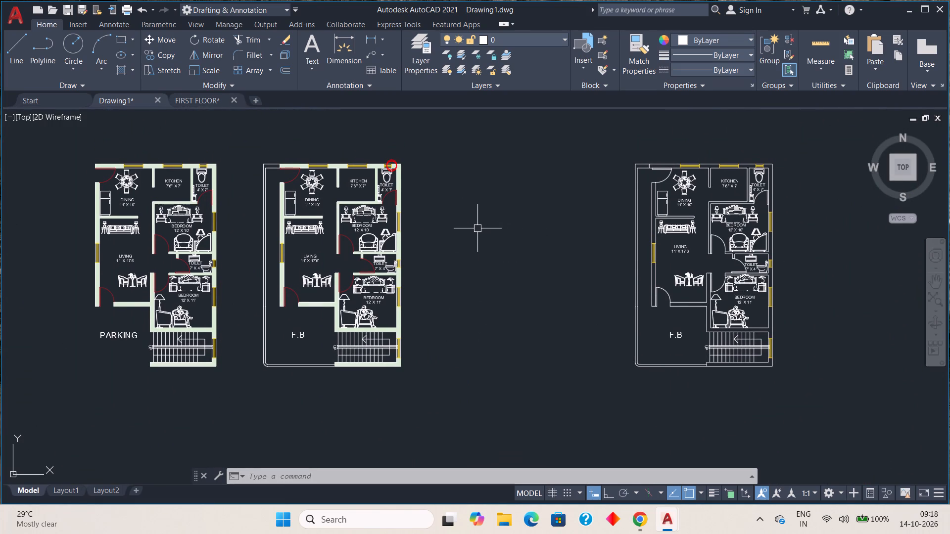
pyautogui.moveTo(180, 359); pyautogui.dragTo(214, 365, button='middle')
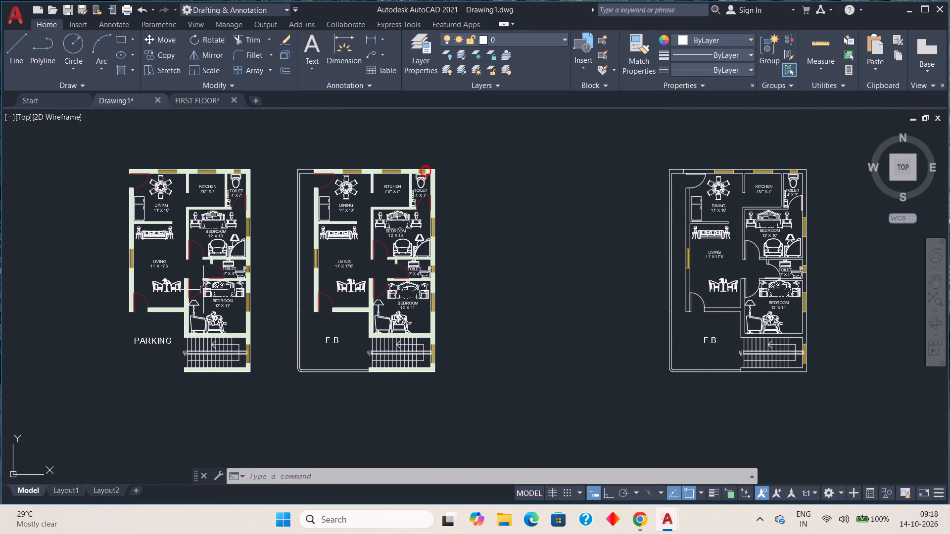
pyautogui.moveTo(199, 274); pyautogui.dragTo(207, 314, button='middle')
pyautogui.scroll(4, 149, 222)
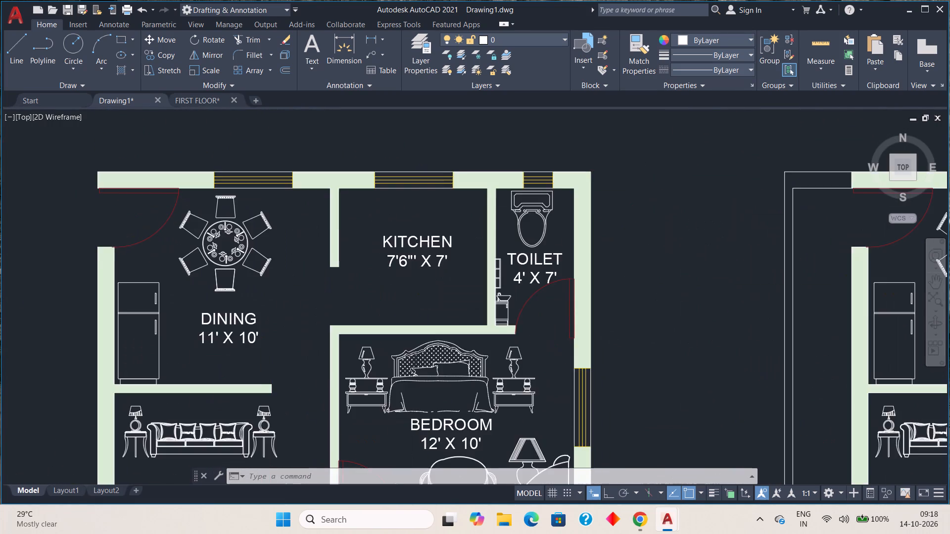
pyautogui.scroll(-3, 149, 222)
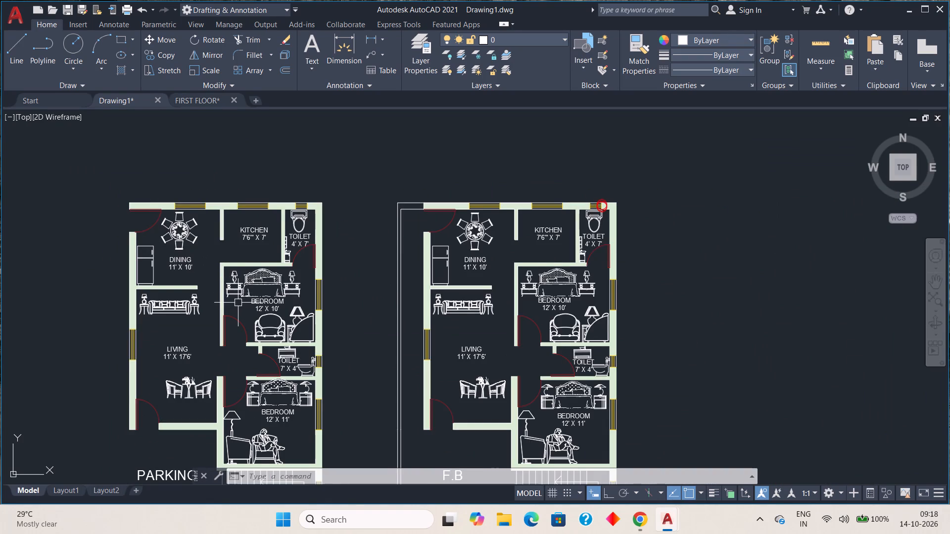
pyautogui.moveTo(239, 304); pyautogui.dragTo(246, 228, button='middle')
pyautogui.scroll(-1, 246, 228)
pyautogui.moveTo(269, 272); pyautogui.dragTo(264, 251, button='middle')
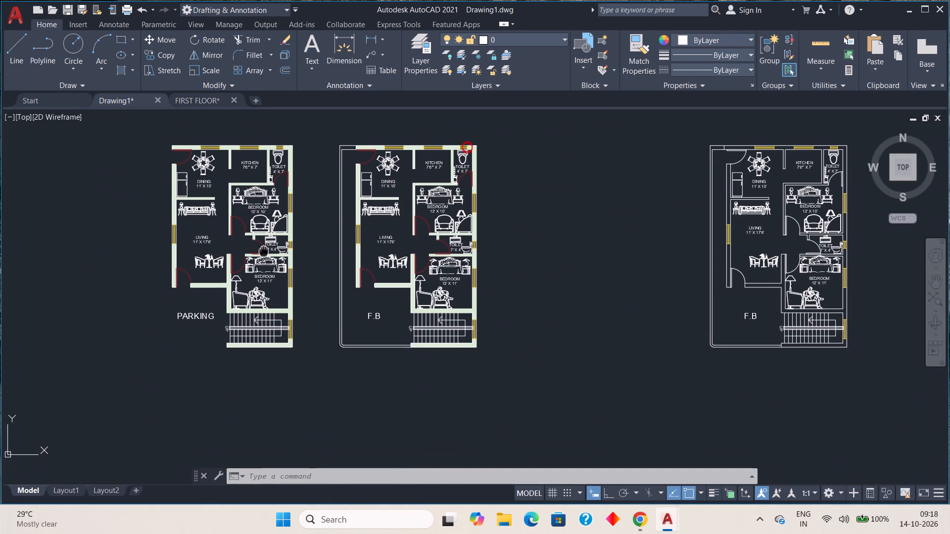
pyautogui.moveTo(264, 251); pyautogui.dragTo(264, 245, button='middle')
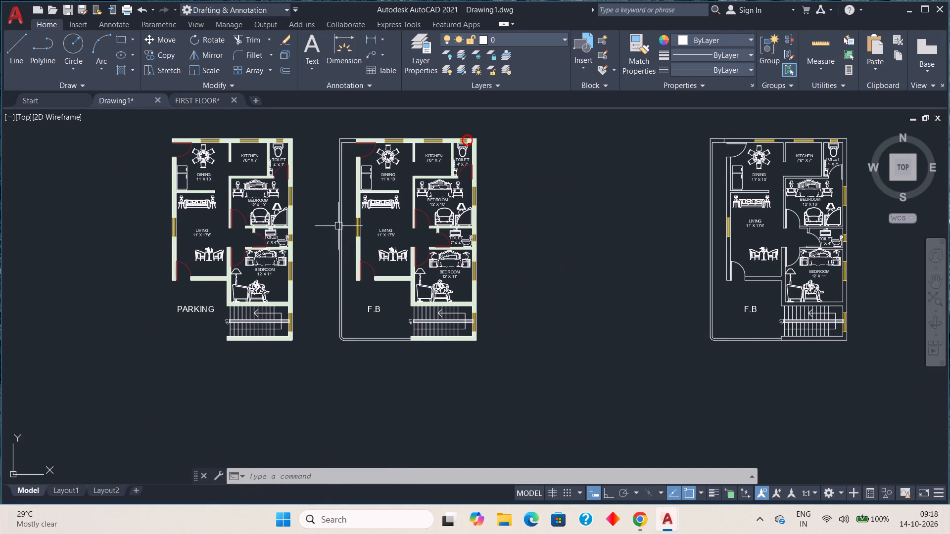
# Move the whole unhatched F.B plan about 79' farther away from the hatched F.B plan.
pyautogui.moveTo(338, 226); pyautogui.dragTo(50, 268, button='middle')
pyautogui.click(312, 152)
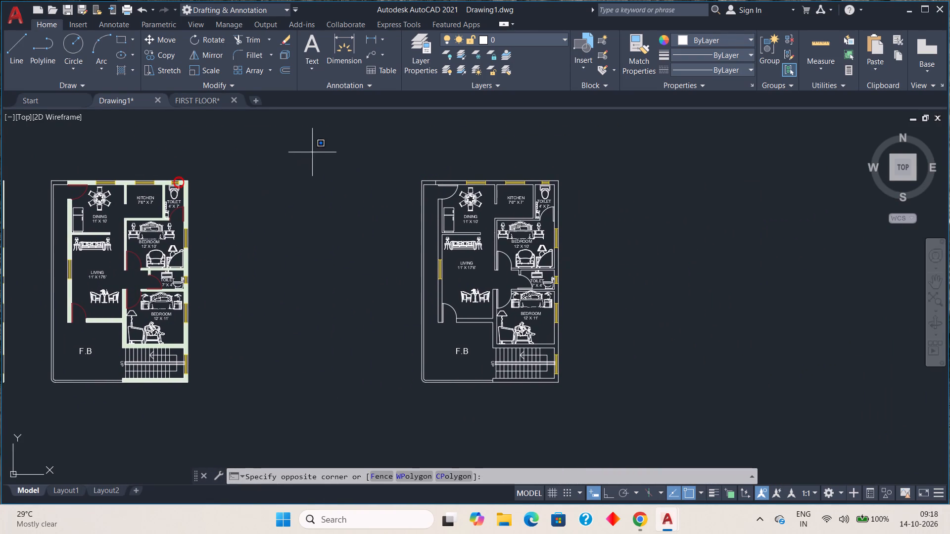
pyautogui.click(687, 419)
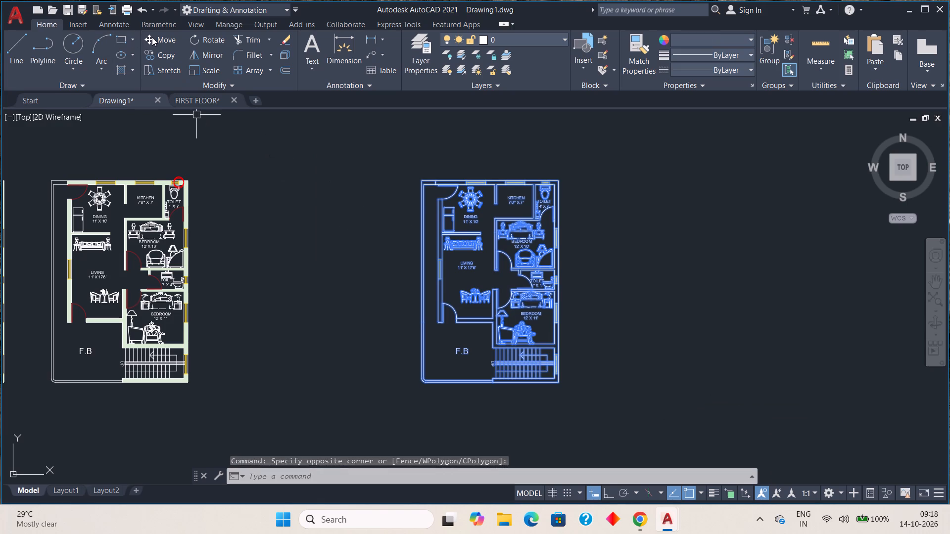
pyautogui.click(152, 37)
pyautogui.click(428, 184)
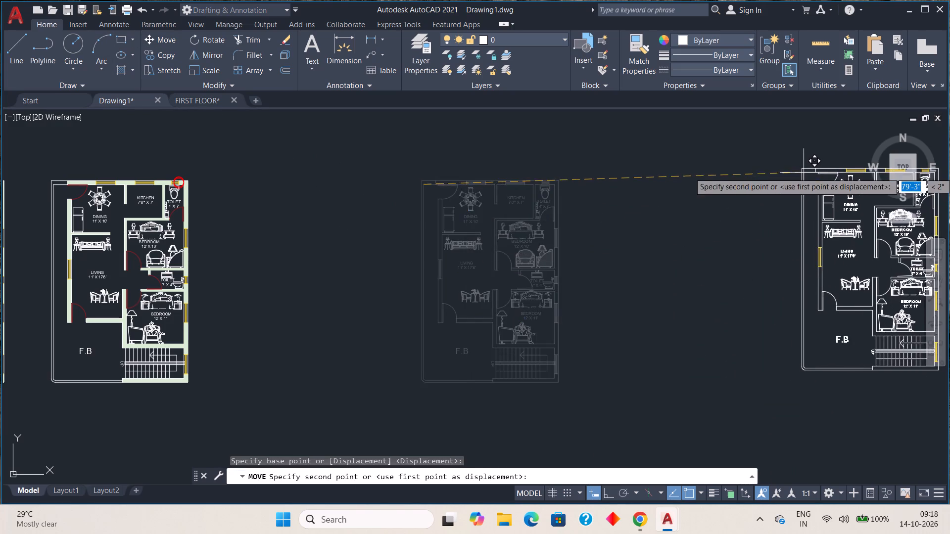
pyautogui.click(804, 173)
pyautogui.scroll(-1, 627, 214)
pyautogui.moveTo(559, 234); pyautogui.dragTo(675, 224, button='middle')
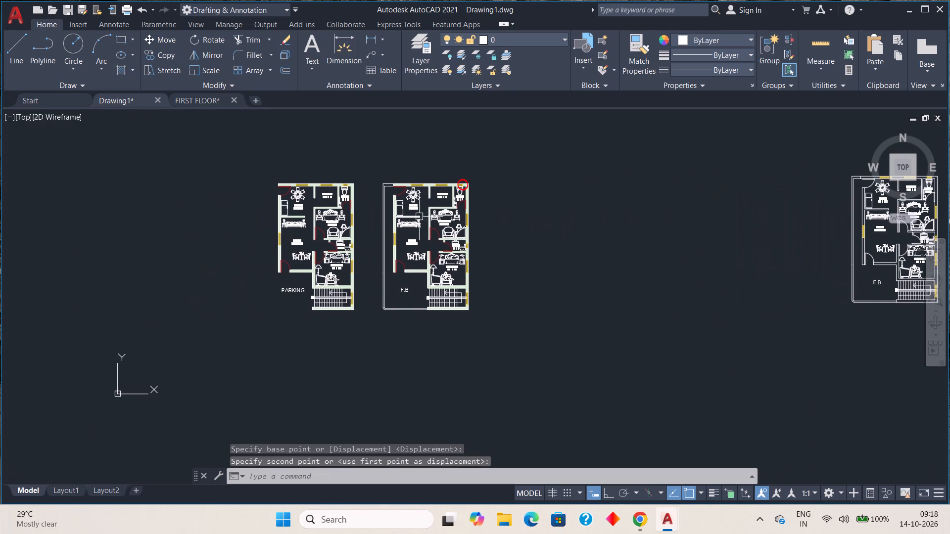
pyautogui.scroll(2, 380, 182)
pyautogui.scroll(-1, 381, 184)
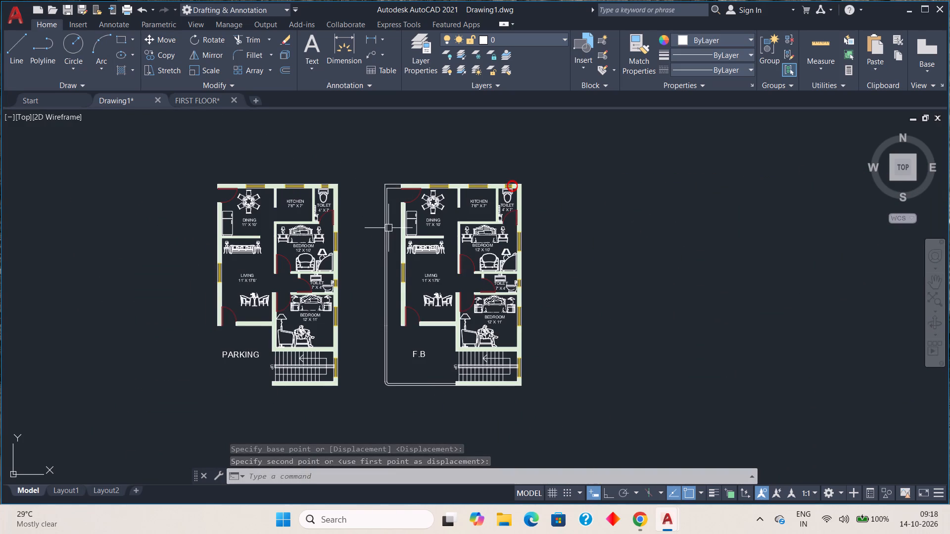
# Move the hatched PARKING and F.B plans together, closer to the unhatched F.B plan.
pyautogui.moveTo(389, 228); pyautogui.dragTo(401, 188, button='middle')
pyautogui.moveTo(391, 186); pyautogui.dragTo(400, 218, button='middle')
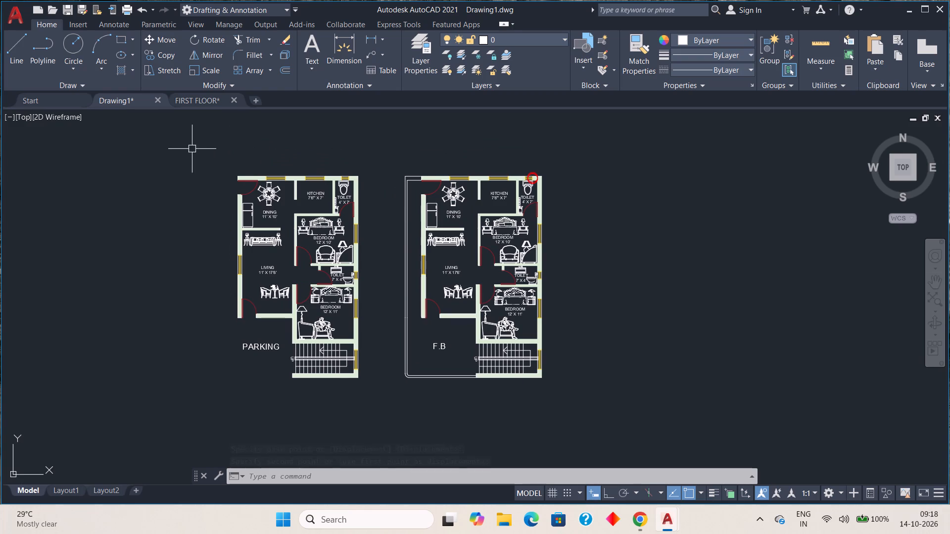
pyautogui.click(192, 149)
pyautogui.click(620, 406)
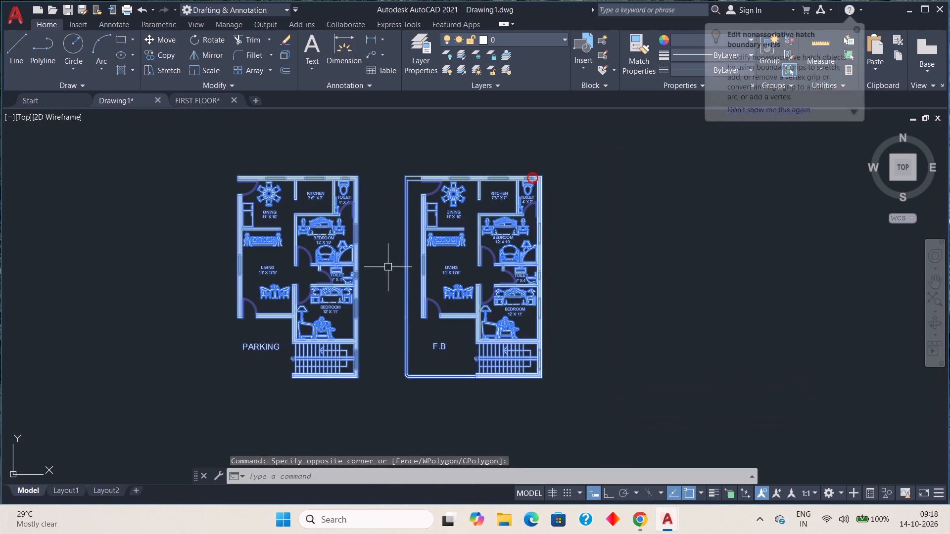
pyautogui.click(166, 36)
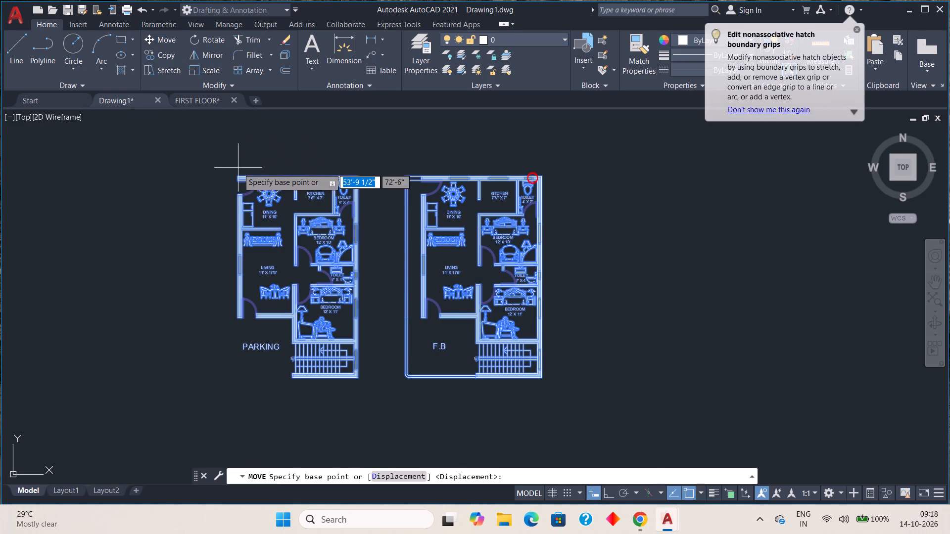
pyautogui.click(239, 174)
pyautogui.moveTo(598, 204); pyautogui.dragTo(0, 232, button='middle')
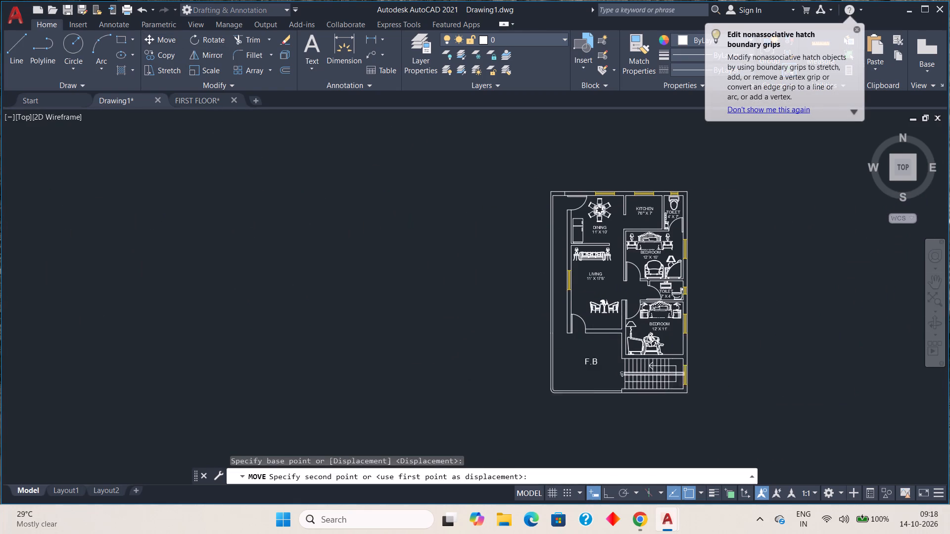
pyautogui.moveTo(0, 232); pyautogui.dragTo(0, 233, button='middle')
pyautogui.click(87, 187)
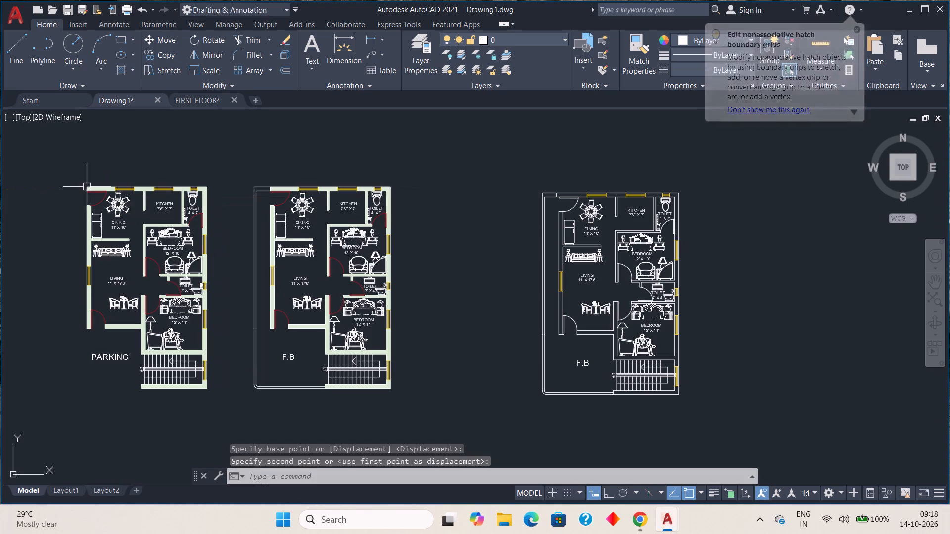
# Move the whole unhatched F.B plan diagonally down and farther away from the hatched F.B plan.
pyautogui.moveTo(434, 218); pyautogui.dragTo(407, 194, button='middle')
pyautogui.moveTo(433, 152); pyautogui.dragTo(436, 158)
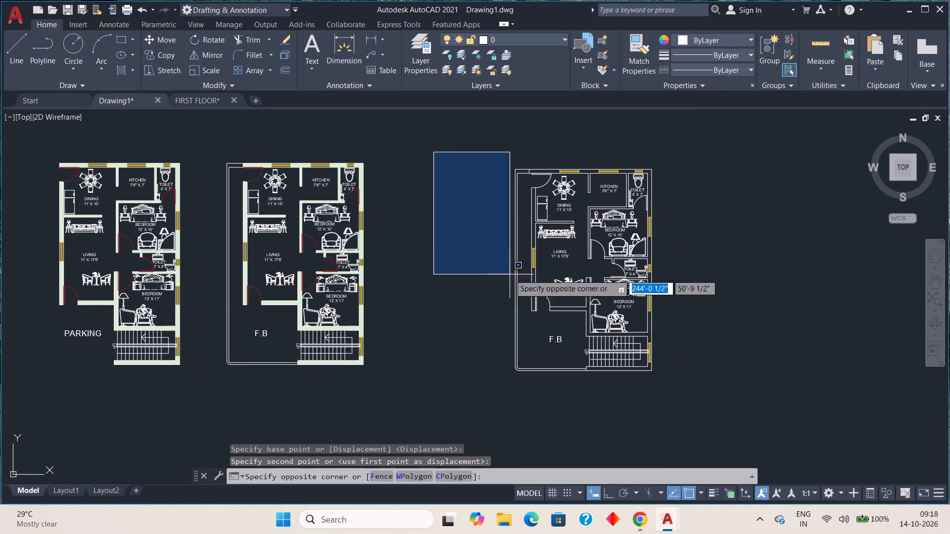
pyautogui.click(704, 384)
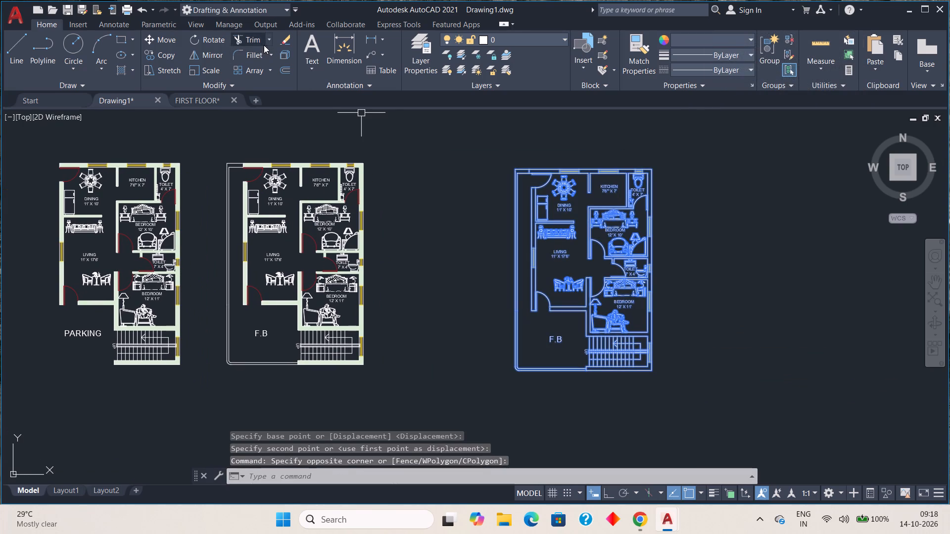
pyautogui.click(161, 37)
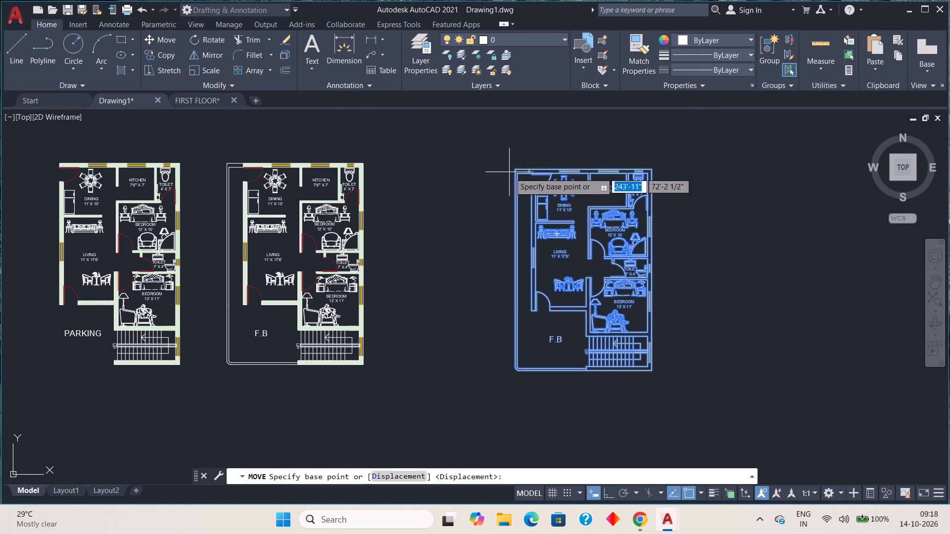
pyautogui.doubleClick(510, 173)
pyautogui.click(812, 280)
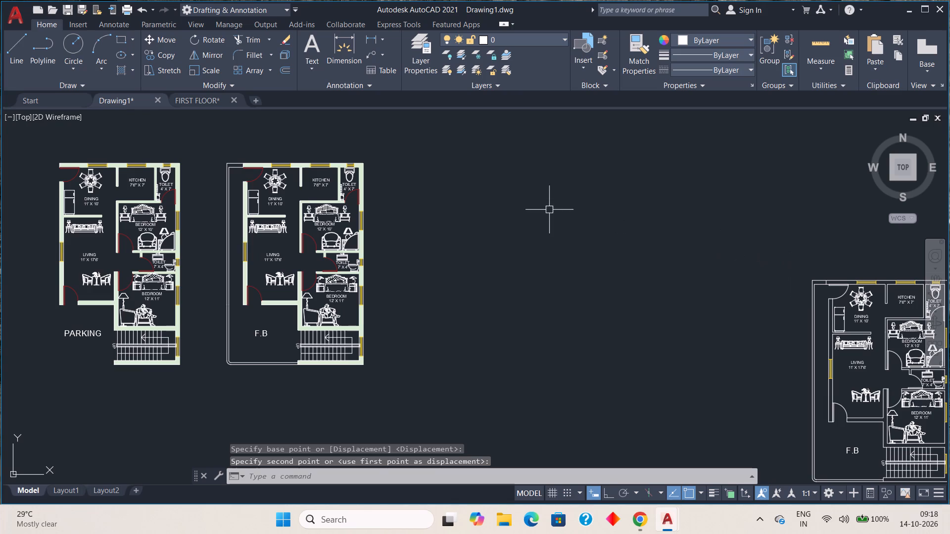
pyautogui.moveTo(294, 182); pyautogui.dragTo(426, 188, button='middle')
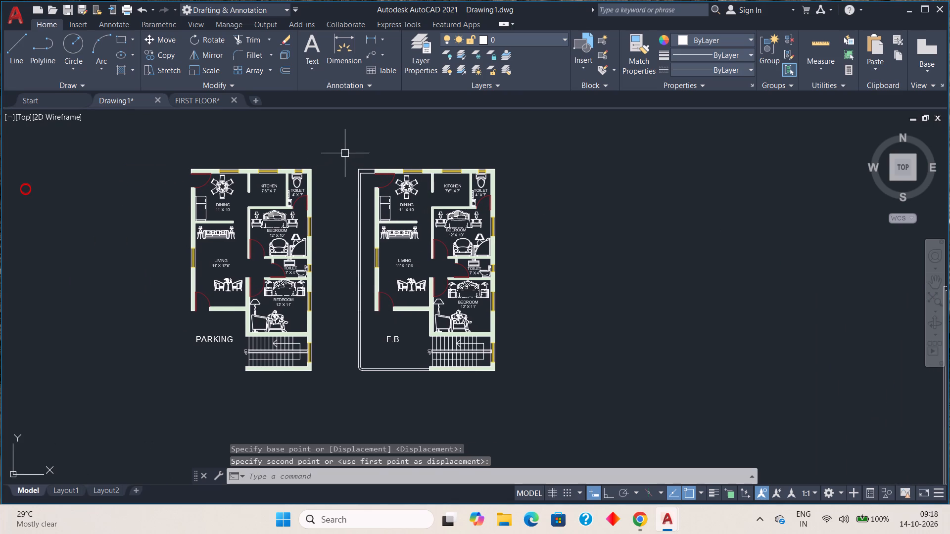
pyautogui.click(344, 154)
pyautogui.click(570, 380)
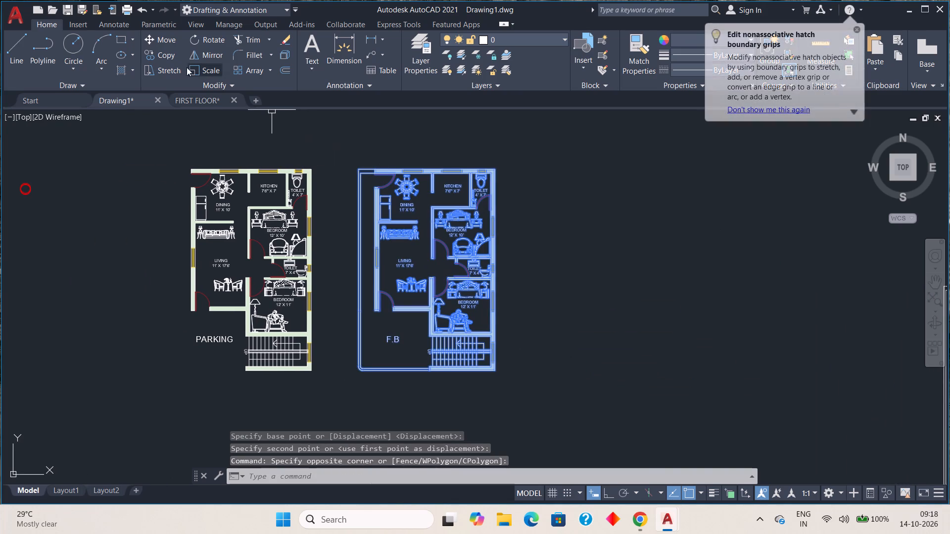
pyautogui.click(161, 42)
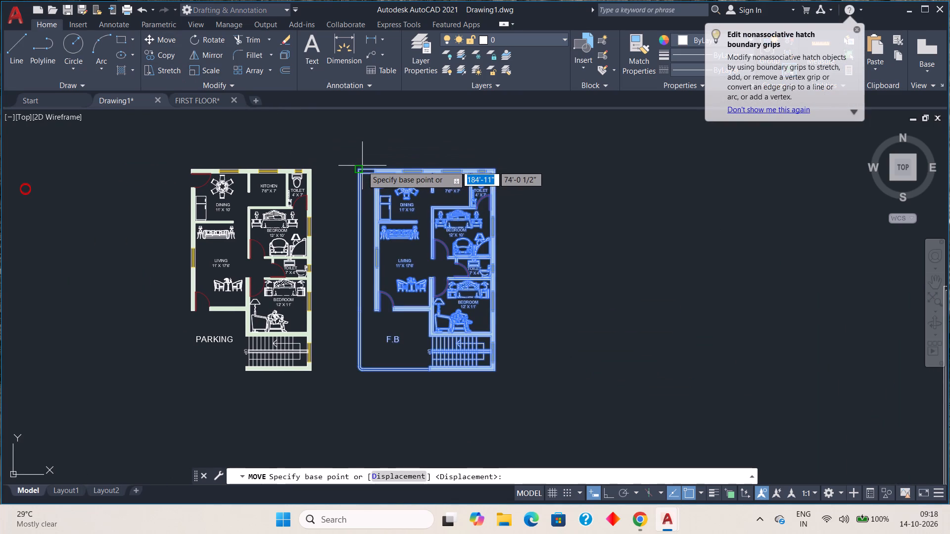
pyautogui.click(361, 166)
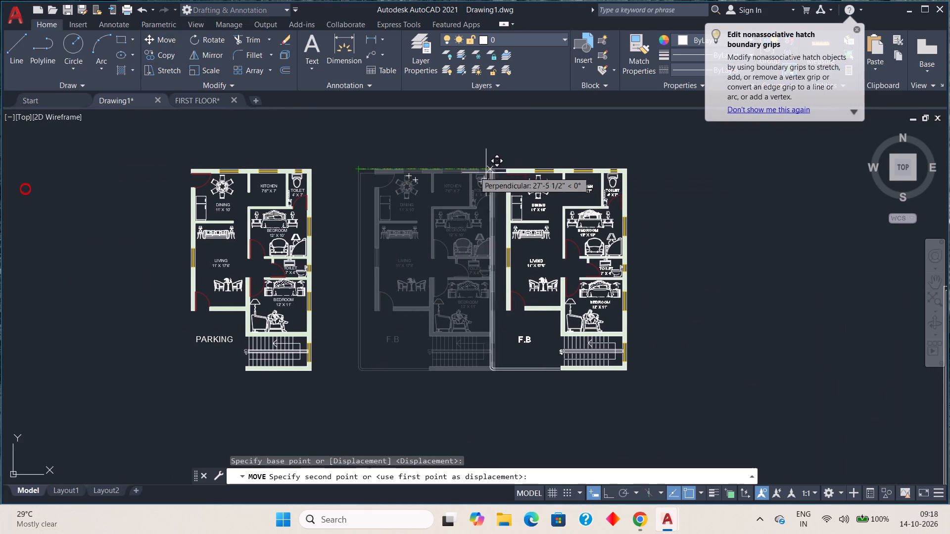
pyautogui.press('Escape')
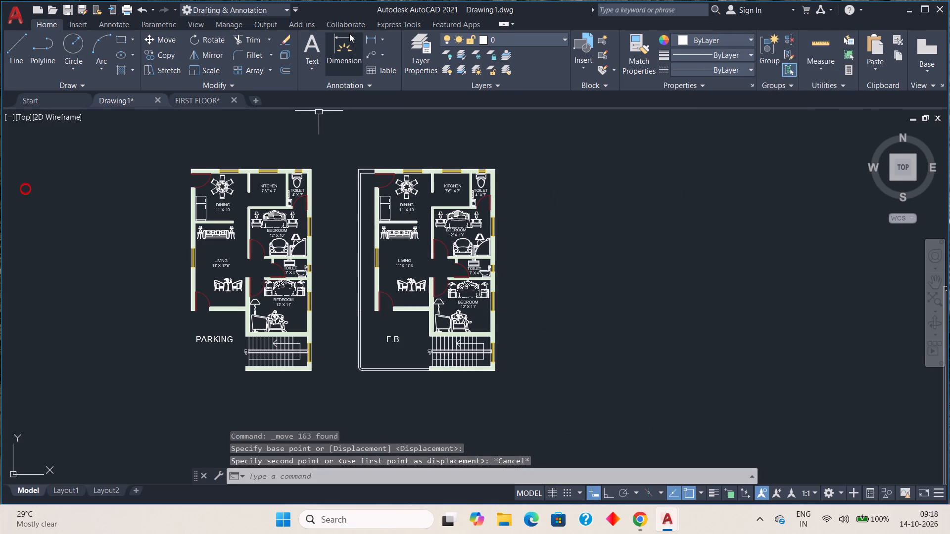
# Check the gap between the tops of the PARKING and F.B plans with a temporary linear dimension, and delete the dimension.
pyautogui.click(370, 38)
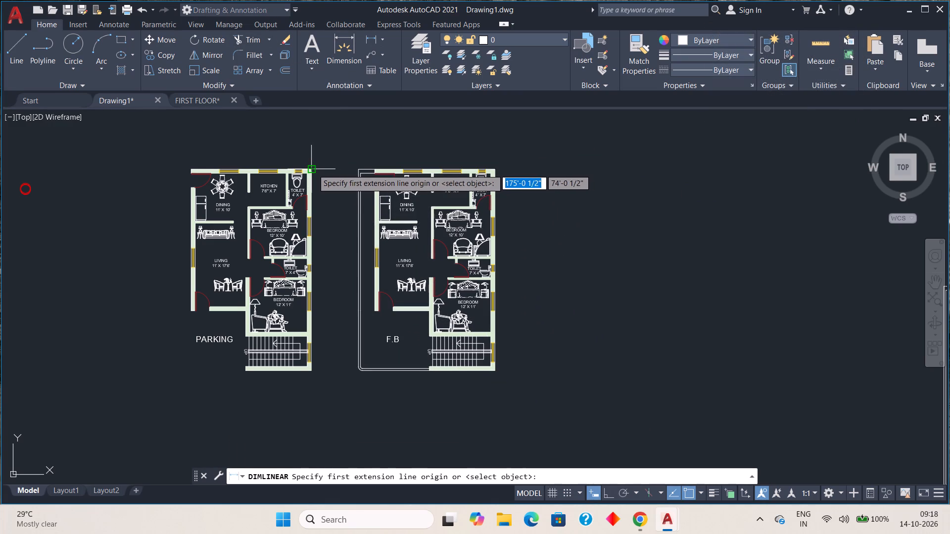
pyautogui.click(312, 169)
pyautogui.click(359, 169)
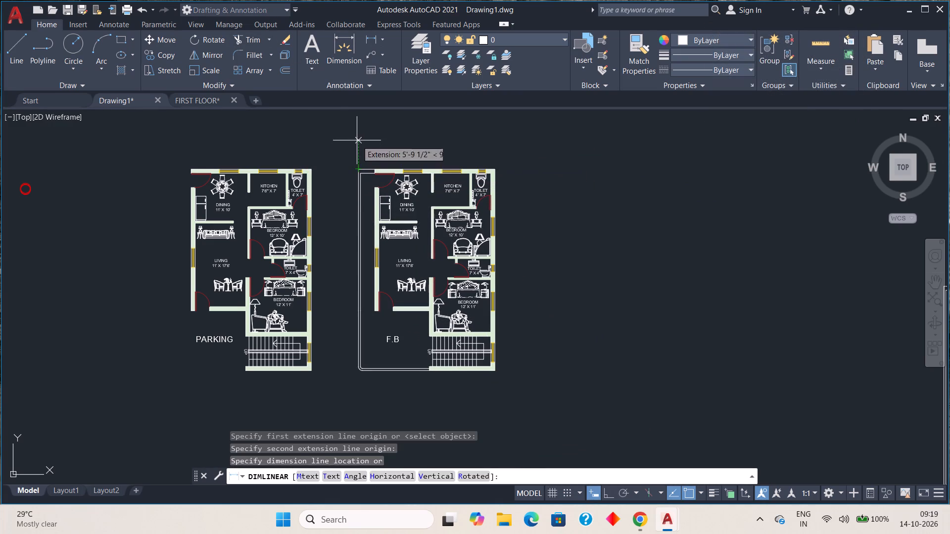
pyautogui.click(356, 140)
pyautogui.scroll(3, 337, 135)
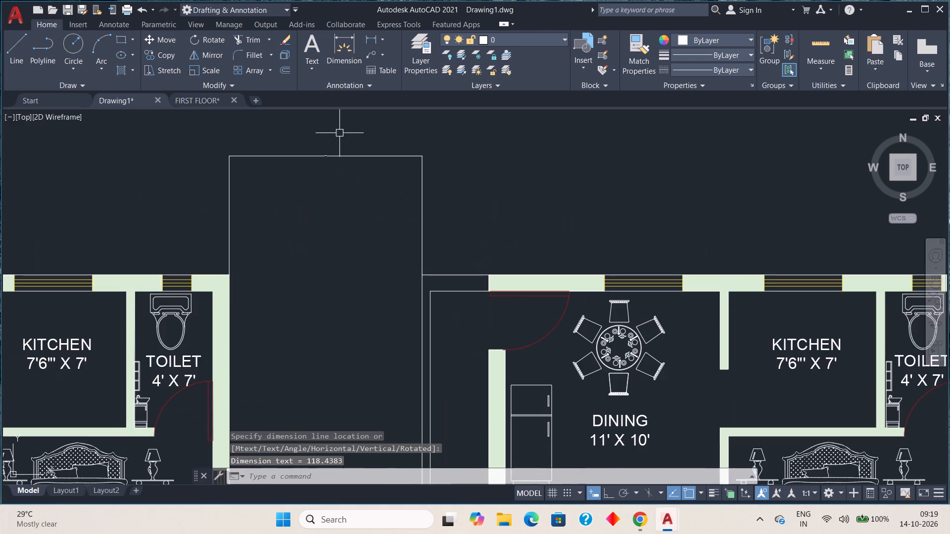
pyautogui.scroll(7, 334, 139)
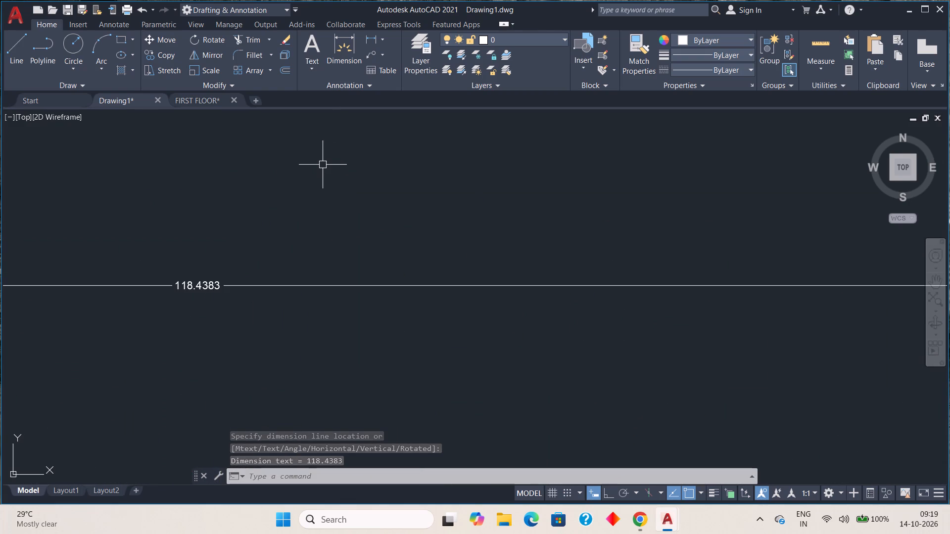
pyautogui.scroll(-10, 320, 177)
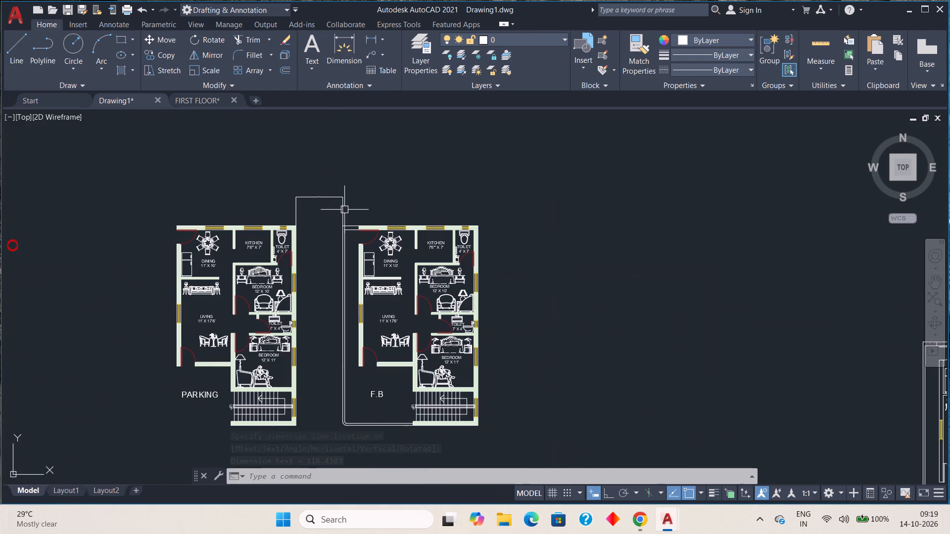
pyautogui.click(342, 208)
pyautogui.press('Delete')
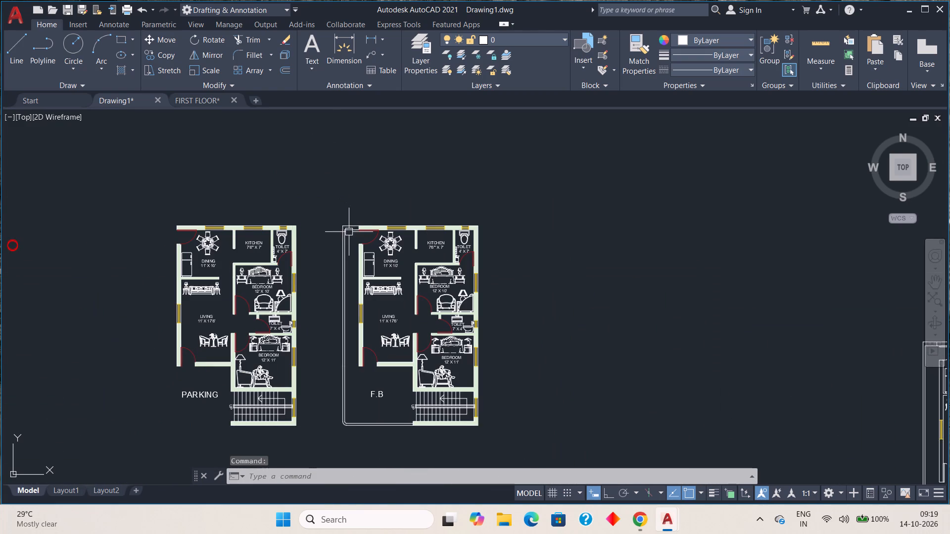
# Copy the whole hatched F.B plan about 38'-9" horizontally, away from the PARKING plan.
pyautogui.click(319, 212)
pyautogui.click(517, 459)
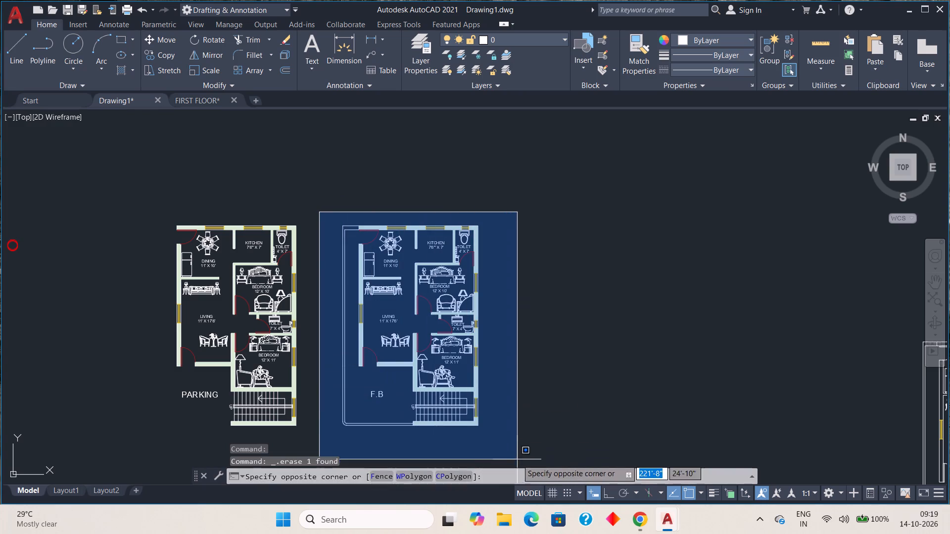
pyautogui.click(172, 58)
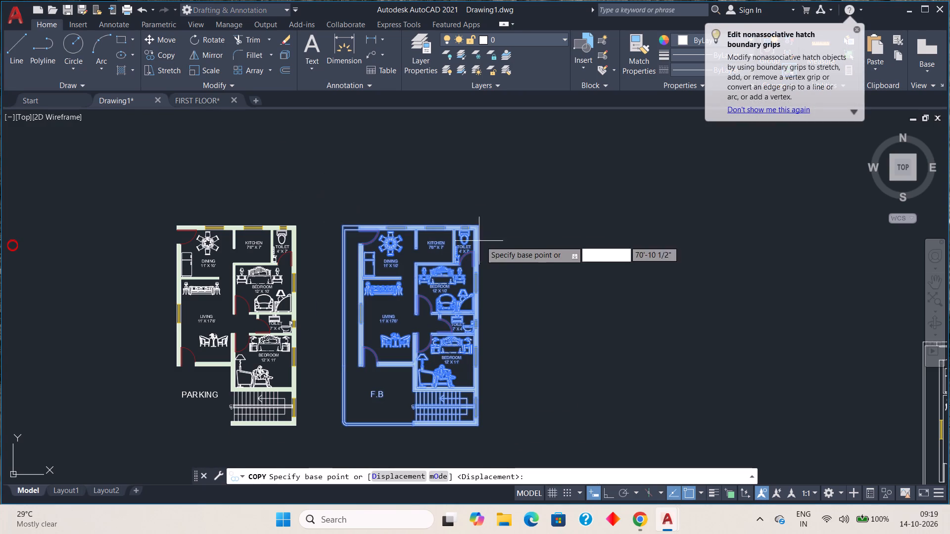
pyautogui.click(478, 224)
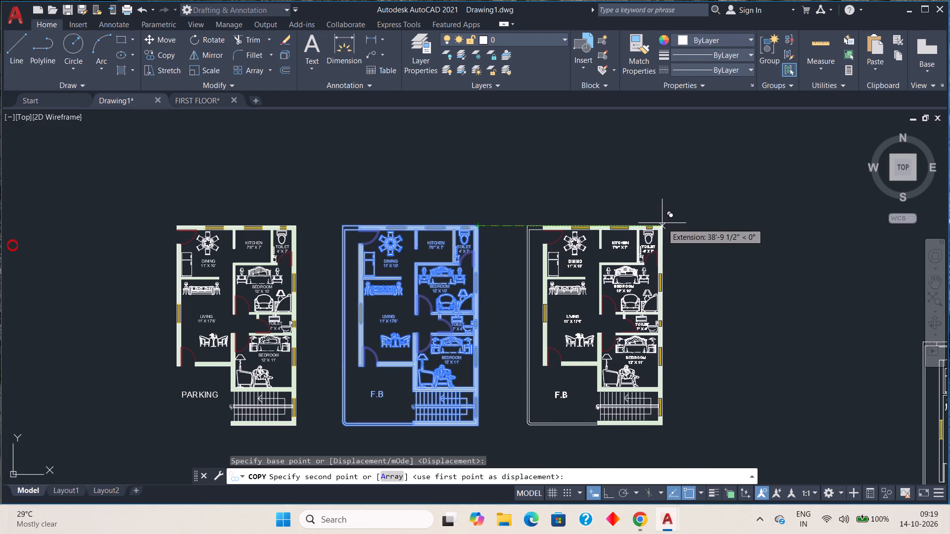
pyautogui.click(662, 223)
pyautogui.press('Escape')
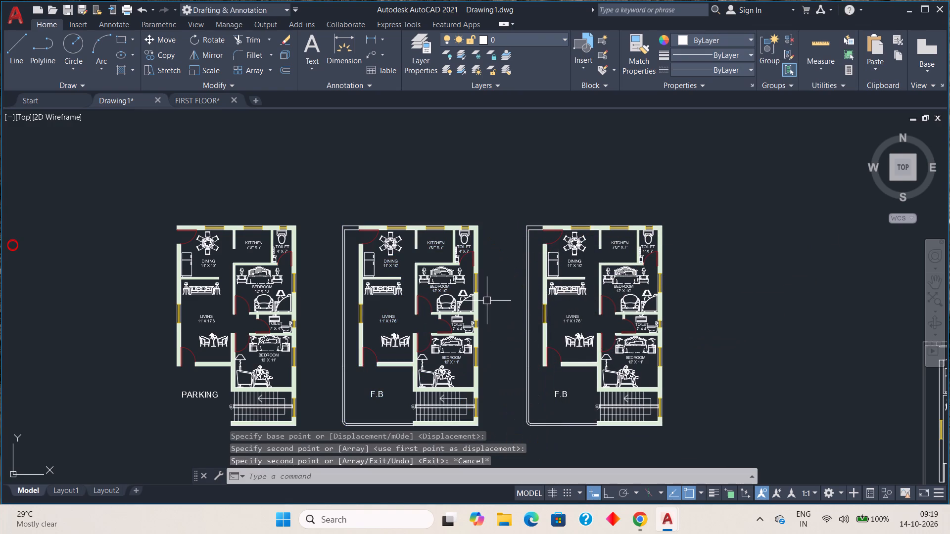
# Erase the whole unhatched F.B plan set apart from the three hatched plans.
pyautogui.moveTo(487, 301); pyautogui.dragTo(528, 251, button='middle')
pyautogui.scroll(-1, 593, 274)
pyautogui.moveTo(679, 280); pyautogui.dragTo(568, 264, button='middle')
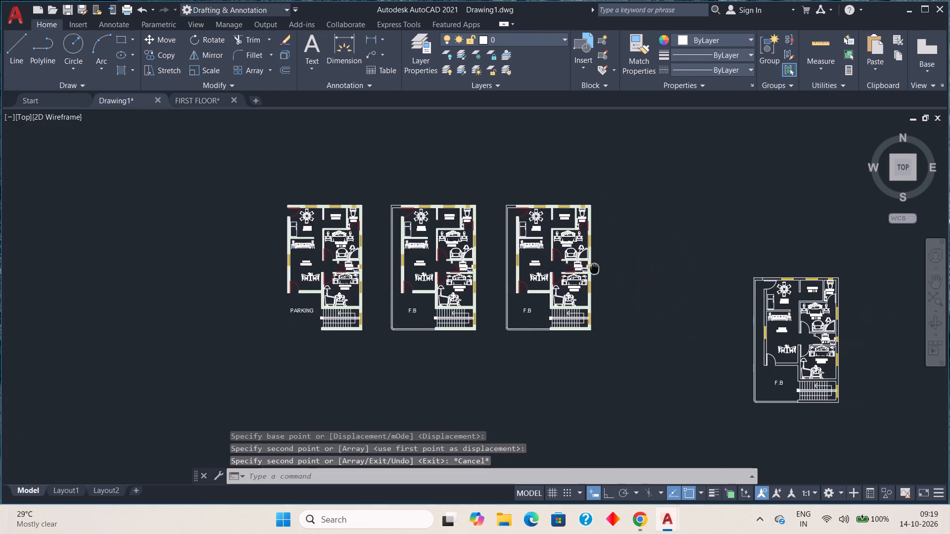
pyautogui.moveTo(568, 264); pyautogui.dragTo(461, 256, button='middle')
pyautogui.moveTo(540, 215); pyautogui.dragTo(545, 222)
pyautogui.click(740, 399)
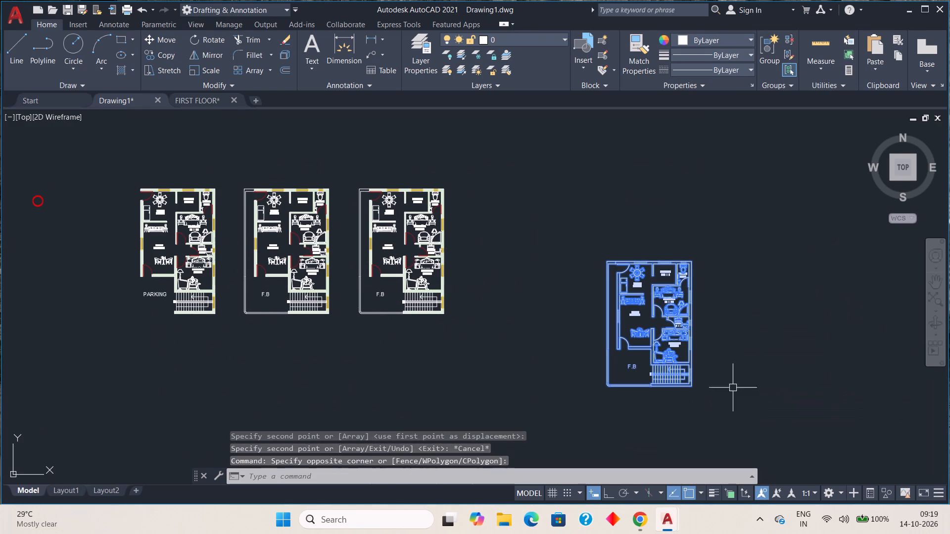
pyautogui.click(283, 40)
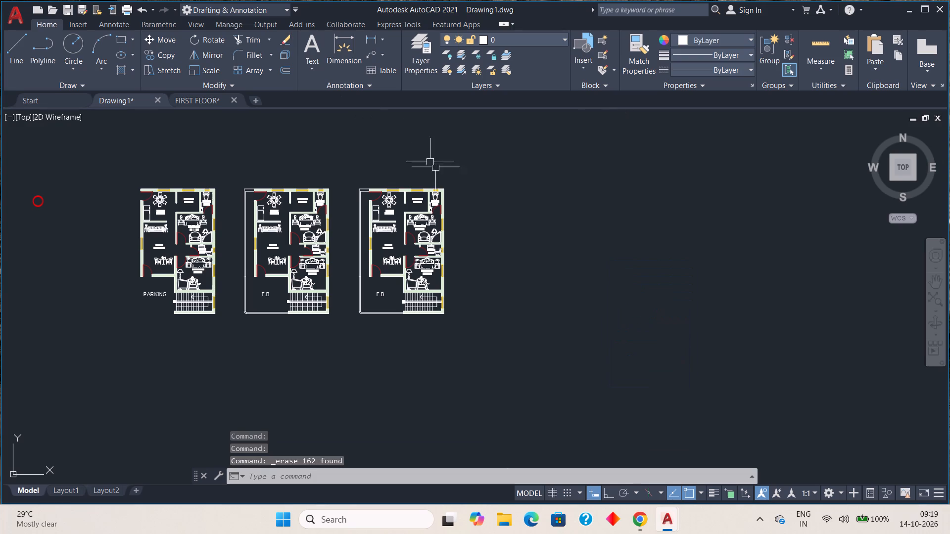
# Change the colour of all six red doors, leaves and swing arcs, in both the PARKING plan and the adjacent F.B plan to Cyan.
pyautogui.moveTo(466, 217); pyautogui.dragTo(566, 272, button='middle')
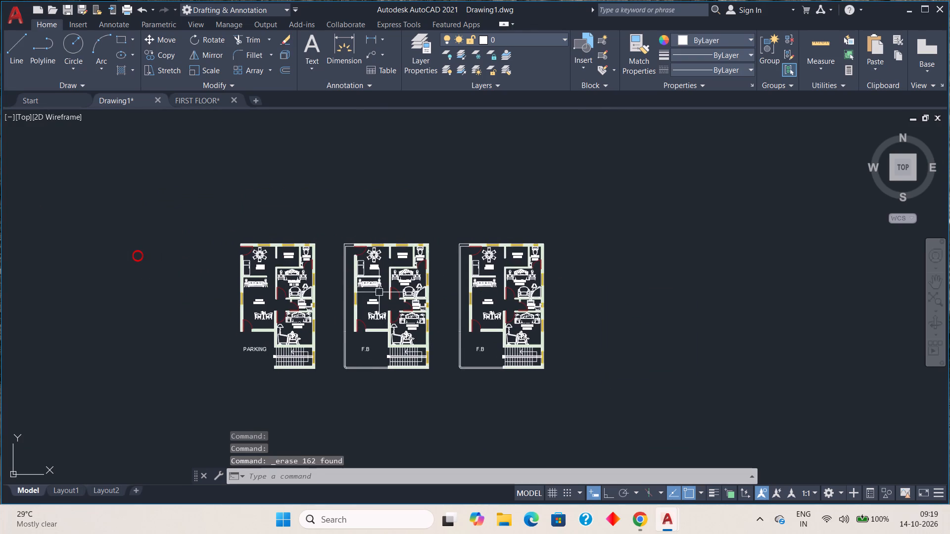
pyautogui.scroll(3, 360, 257)
pyautogui.scroll(-2, 362, 259)
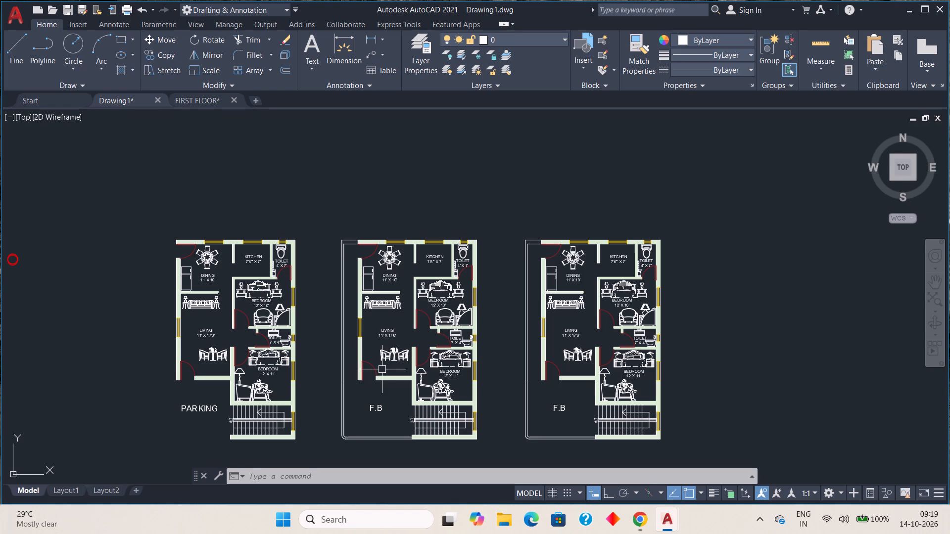
pyautogui.scroll(3, 378, 366)
pyautogui.moveTo(377, 343); pyautogui.dragTo(372, 296, button='middle')
pyautogui.scroll(3, 310, 350)
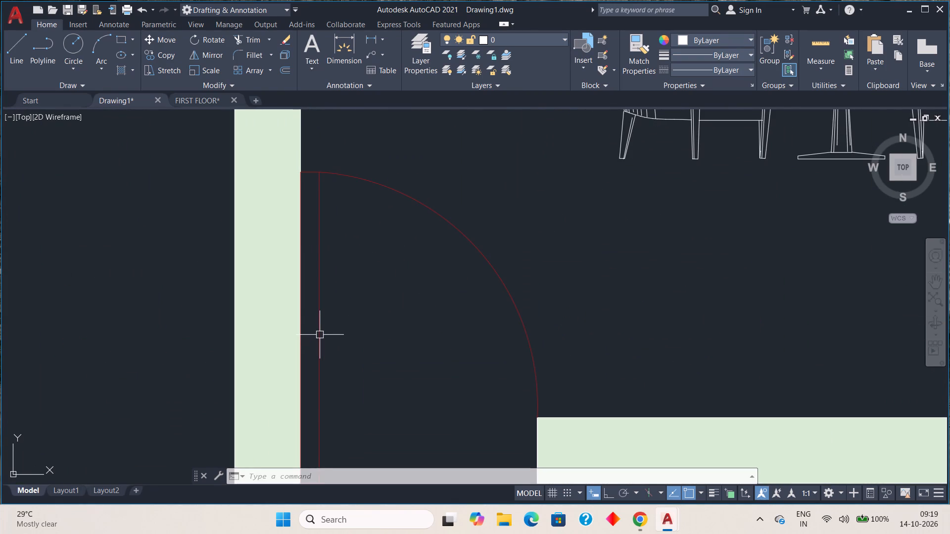
pyautogui.click(320, 334)
pyautogui.click(462, 230)
pyautogui.scroll(-4, 594, 274)
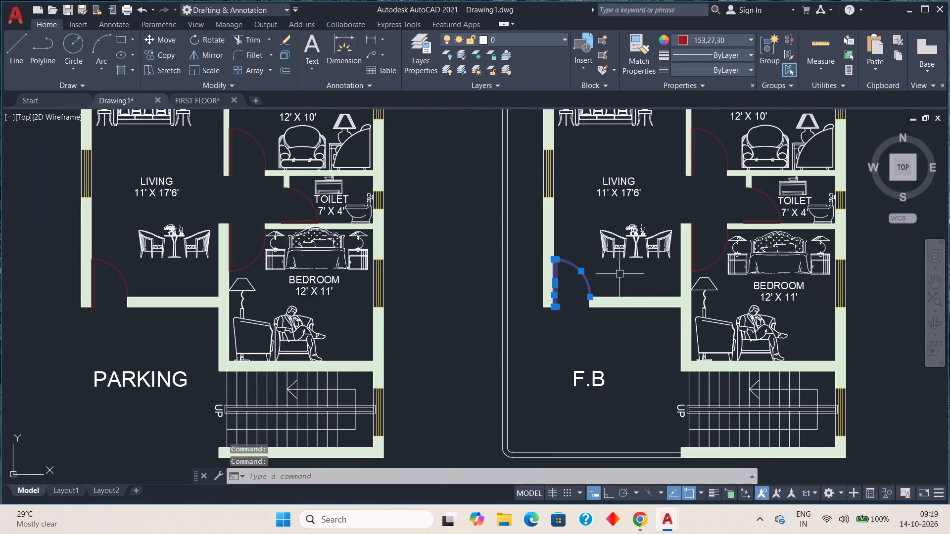
pyautogui.moveTo(624, 280); pyautogui.dragTo(382, 320, button='middle')
pyautogui.scroll(3, 474, 313)
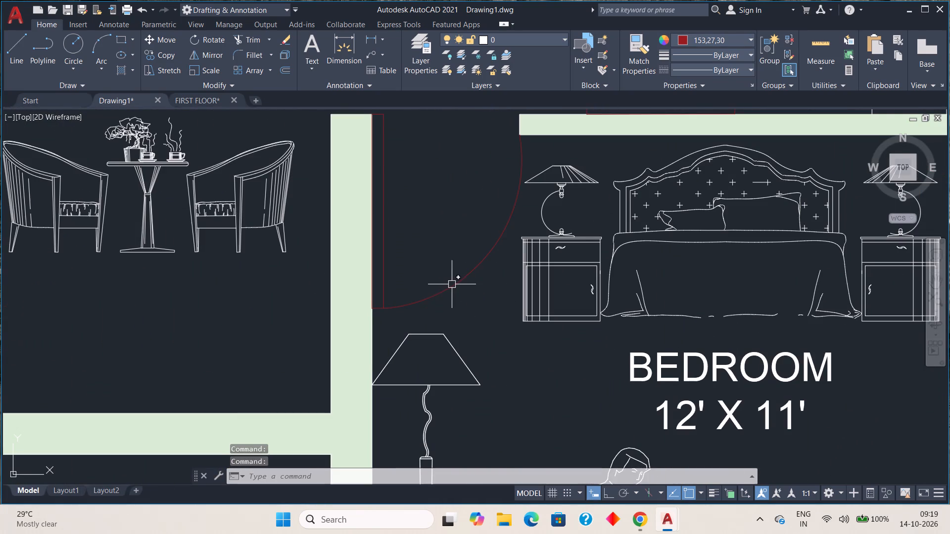
pyautogui.click(452, 285)
pyautogui.click(383, 266)
pyautogui.scroll(-2, 475, 195)
pyautogui.moveTo(478, 186); pyautogui.dragTo(420, 310, button='middle')
pyautogui.scroll(1, 485, 296)
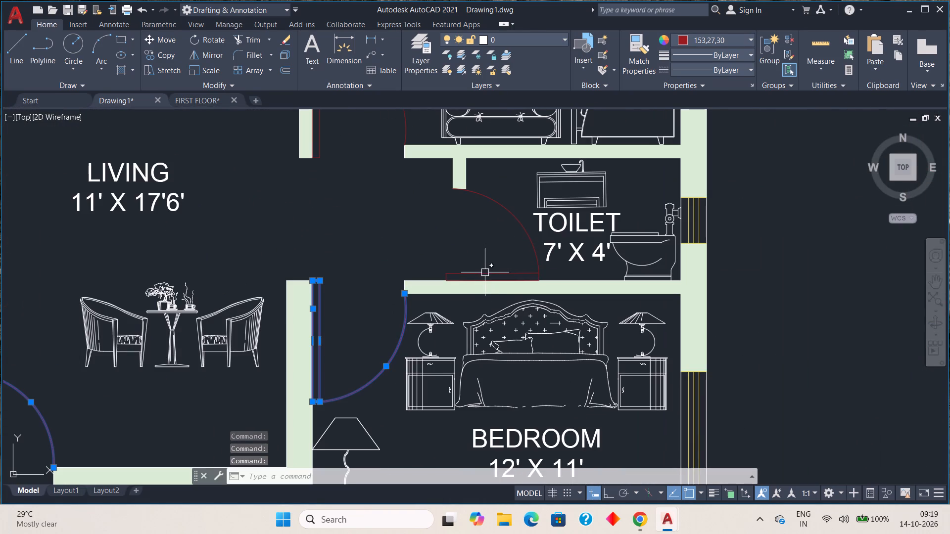
pyautogui.click(485, 272)
pyautogui.click(507, 213)
pyautogui.moveTo(427, 226); pyautogui.dragTo(434, 352, button='middle')
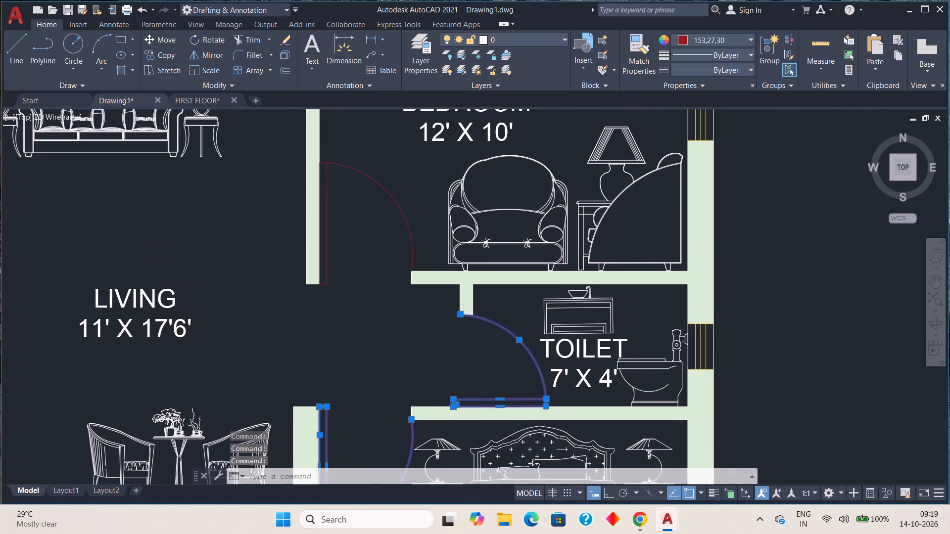
pyautogui.moveTo(434, 352); pyautogui.dragTo(434, 352, button='middle')
pyautogui.click(409, 242)
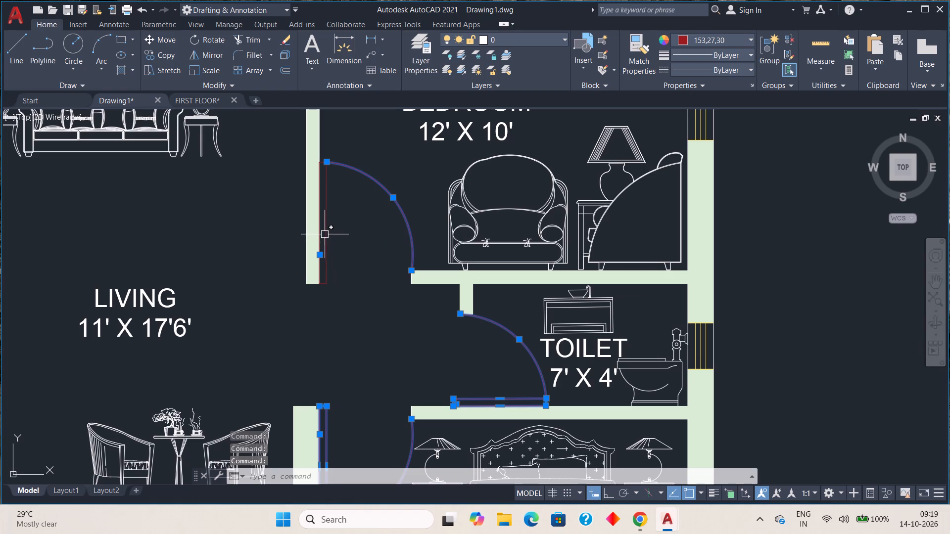
pyautogui.click(326, 232)
pyautogui.scroll(-2, 376, 210)
pyautogui.moveTo(394, 207); pyautogui.dragTo(370, 376, button='middle')
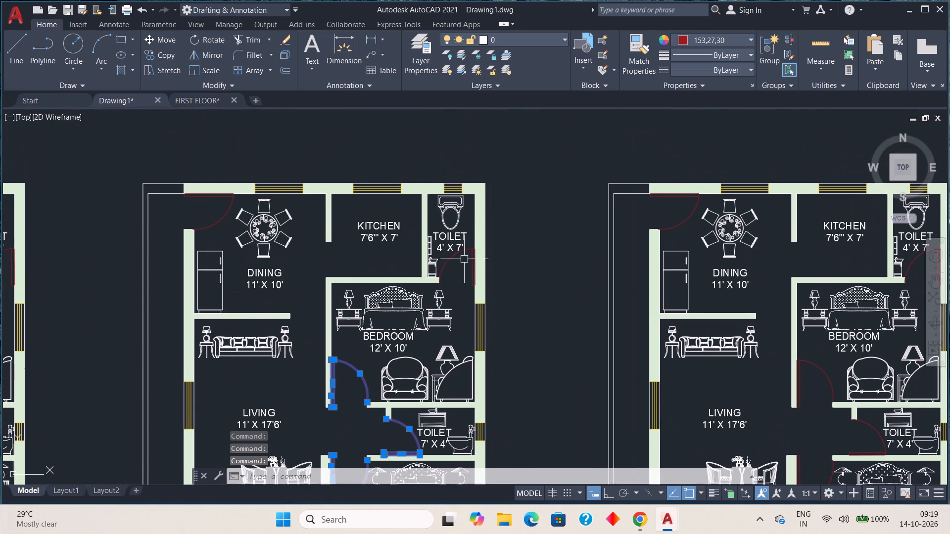
pyautogui.click(460, 256)
pyautogui.click(471, 262)
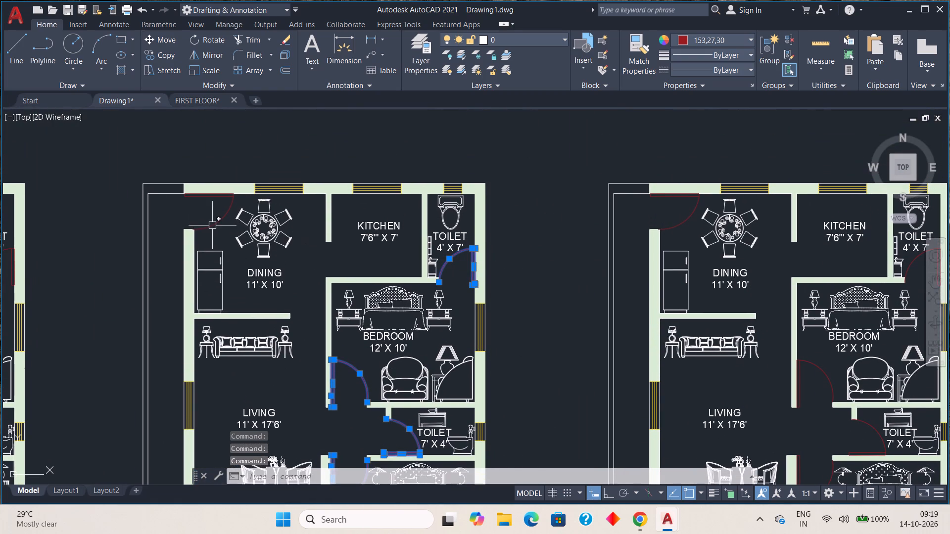
pyautogui.click(212, 226)
pyautogui.scroll(2, 214, 197)
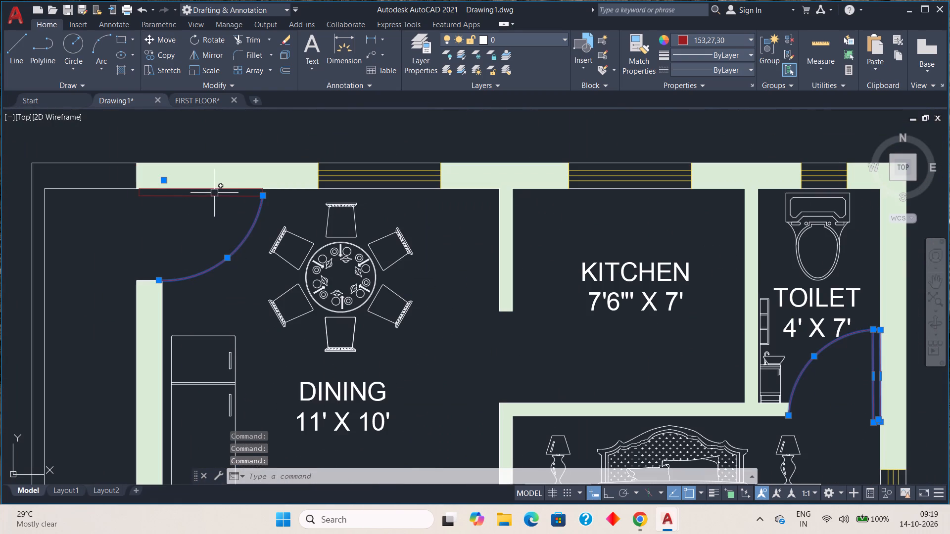
pyautogui.click(214, 193)
pyautogui.scroll(-3, 214, 236)
pyautogui.moveTo(177, 315); pyautogui.dragTo(582, 201, button='middle')
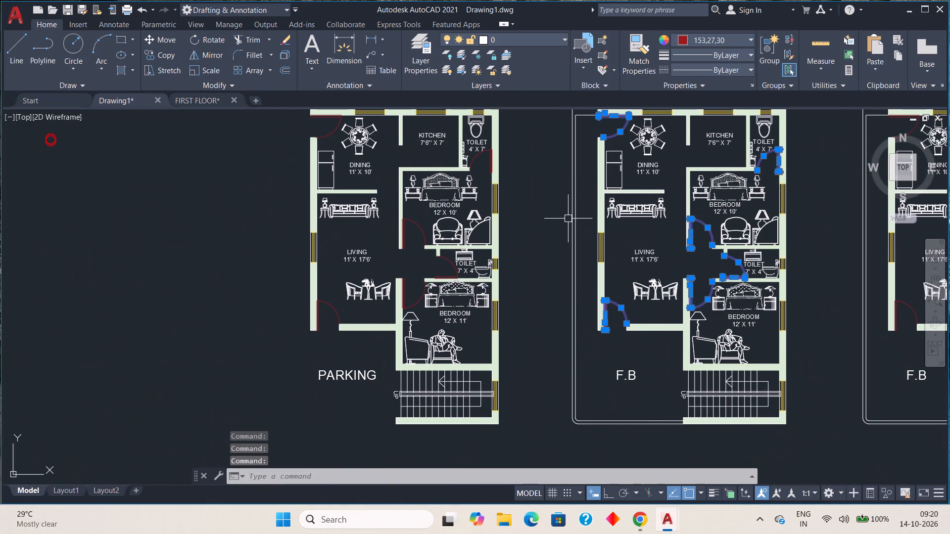
pyautogui.moveTo(556, 212); pyautogui.dragTo(548, 246, button='middle')
pyautogui.moveTo(368, 334); pyautogui.dragTo(414, 263, button='middle')
pyautogui.scroll(1, 382, 279)
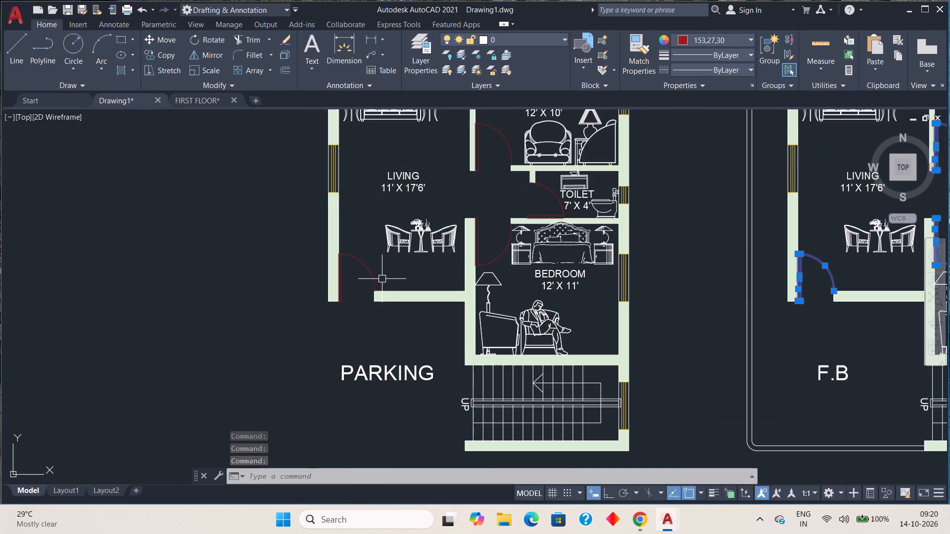
pyautogui.click(373, 267)
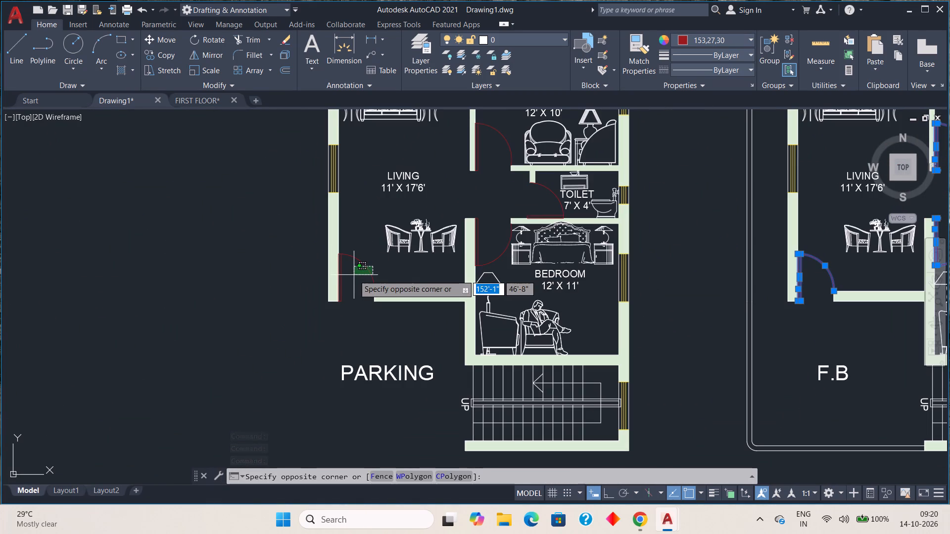
pyautogui.click(363, 262)
pyautogui.scroll(3, 348, 274)
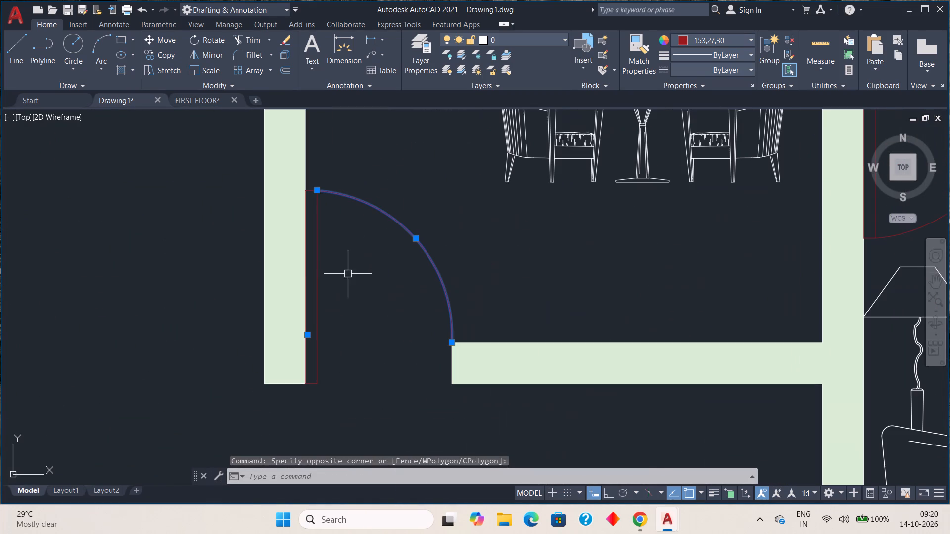
pyautogui.click(318, 283)
pyautogui.scroll(-2, 405, 244)
pyautogui.moveTo(446, 234); pyautogui.dragTo(348, 343, button='middle')
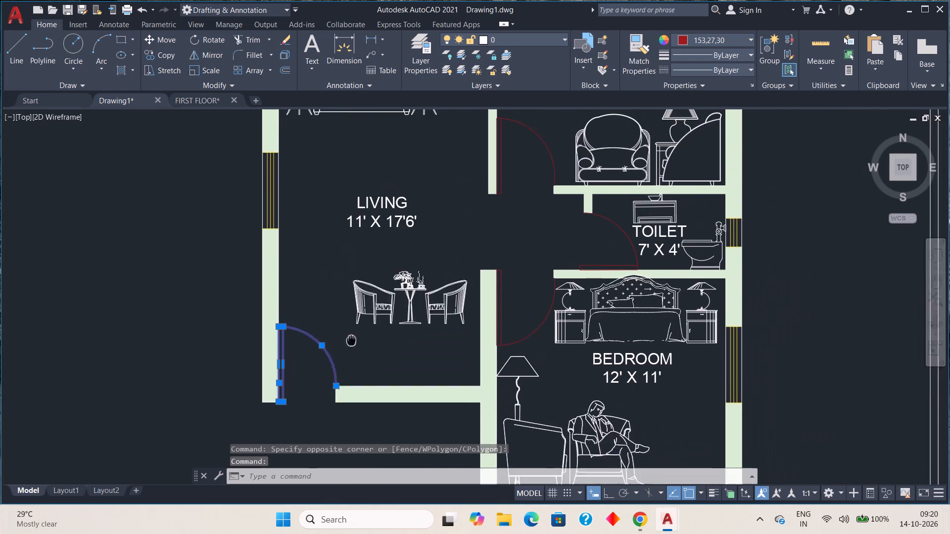
pyautogui.moveTo(348, 343); pyautogui.dragTo(344, 349, button='middle')
pyautogui.scroll(2, 500, 320)
pyautogui.click(478, 321)
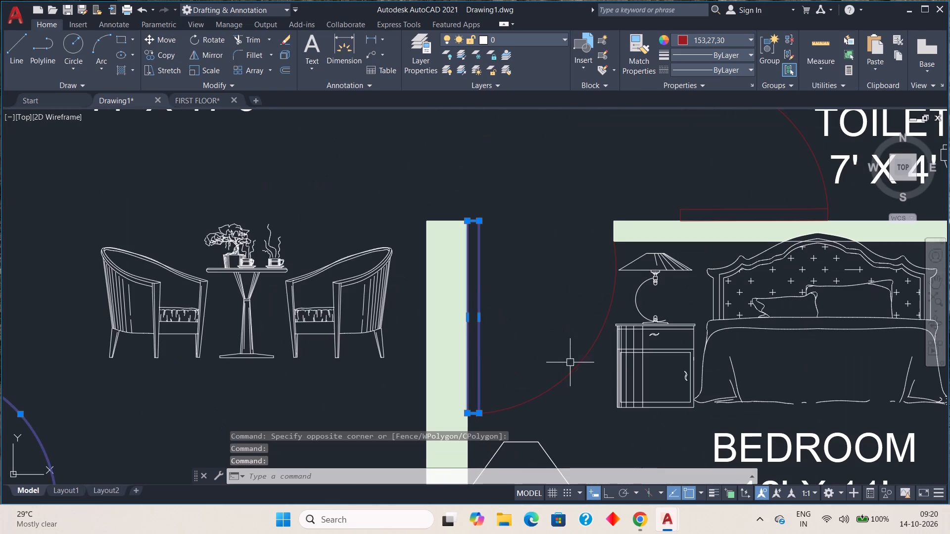
pyautogui.click(574, 368)
pyautogui.moveTo(583, 229); pyautogui.dragTo(389, 378, button='middle')
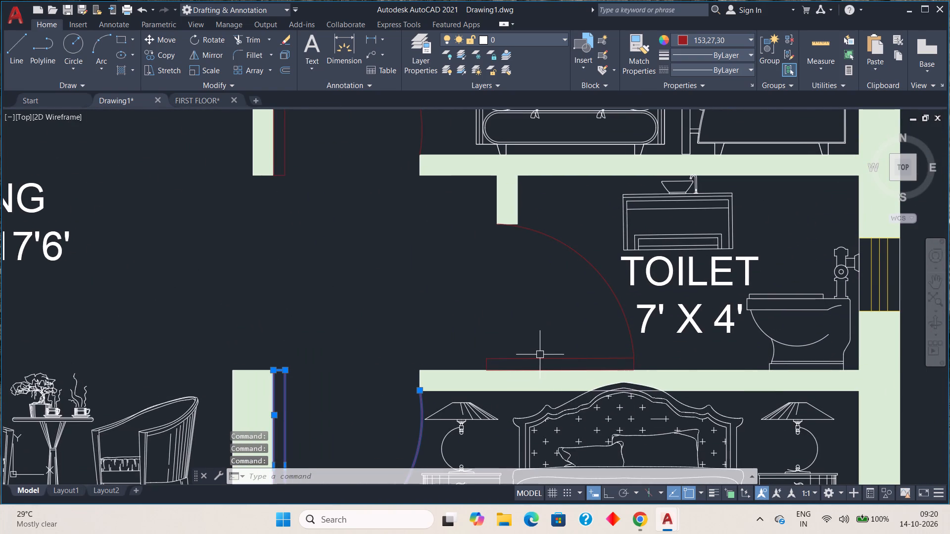
pyautogui.click(540, 359)
pyautogui.click(573, 250)
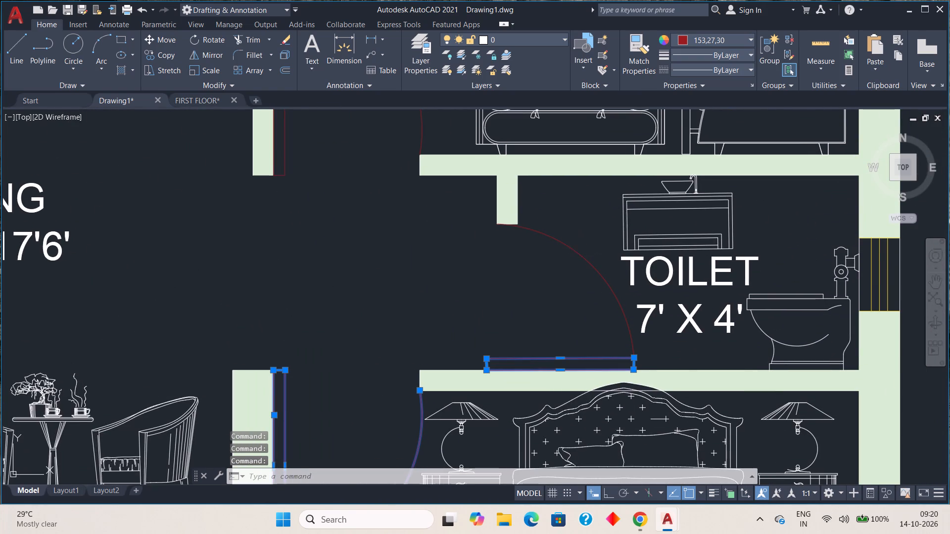
pyautogui.moveTo(448, 253); pyautogui.dragTo(431, 373, button='middle')
pyautogui.click(405, 250)
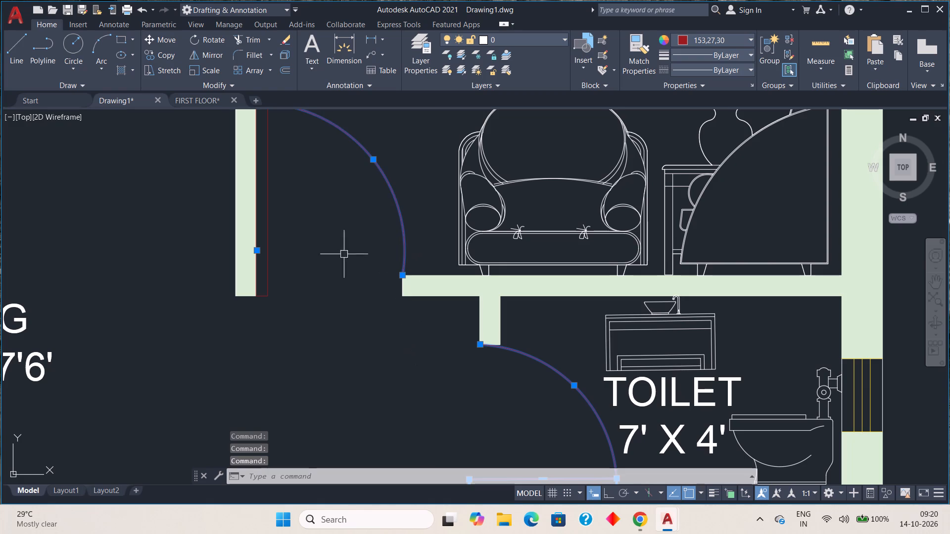
pyautogui.click(265, 220)
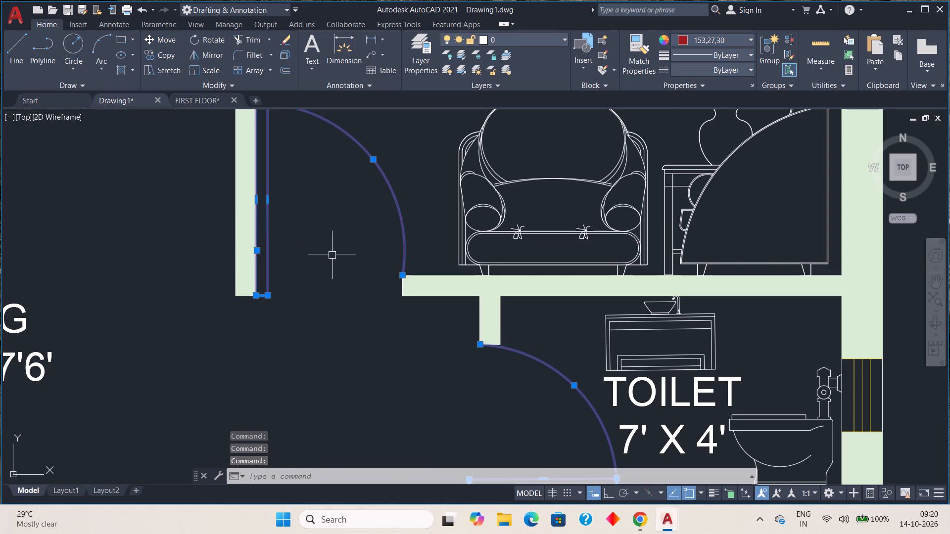
pyautogui.scroll(-3, 335, 256)
pyautogui.moveTo(376, 228); pyautogui.dragTo(316, 391, button='middle')
pyautogui.scroll(3, 401, 290)
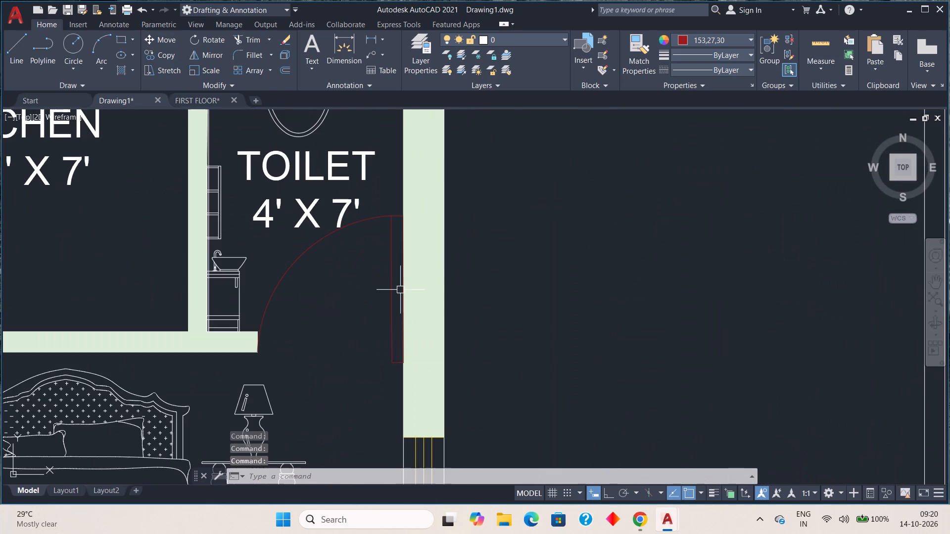
pyautogui.click(391, 292)
pyautogui.click(306, 252)
pyautogui.scroll(-2, 279, 318)
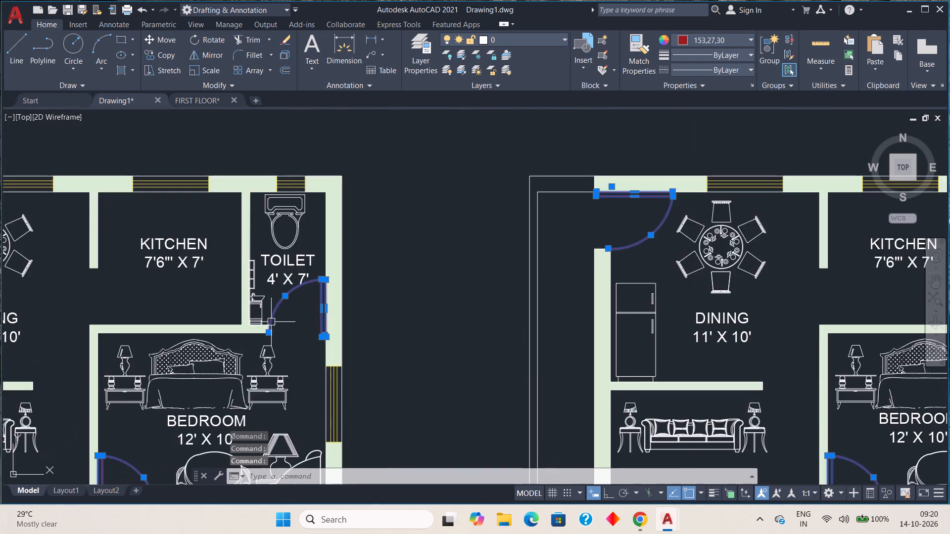
pyautogui.moveTo(323, 336); pyautogui.dragTo(702, 347, button='middle')
pyautogui.click(291, 251)
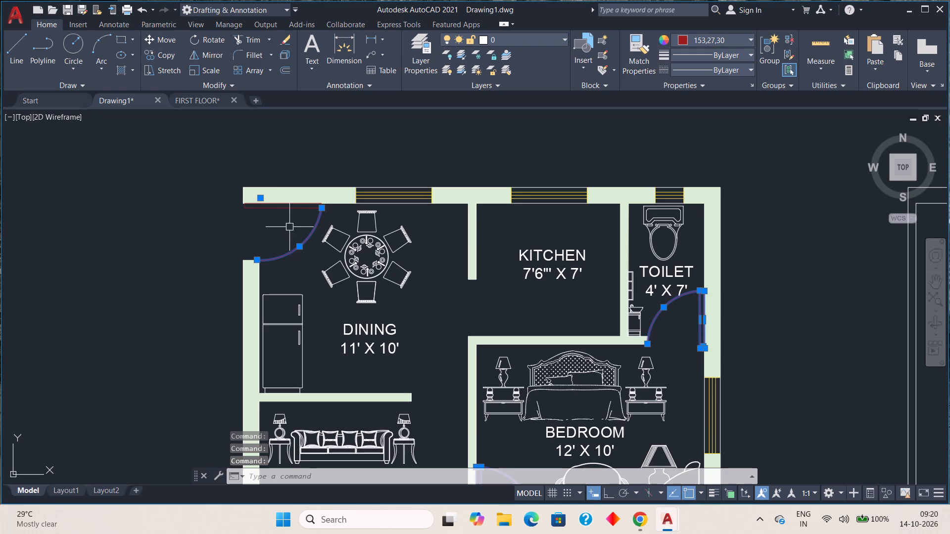
pyautogui.click(285, 207)
pyautogui.scroll(-3, 335, 248)
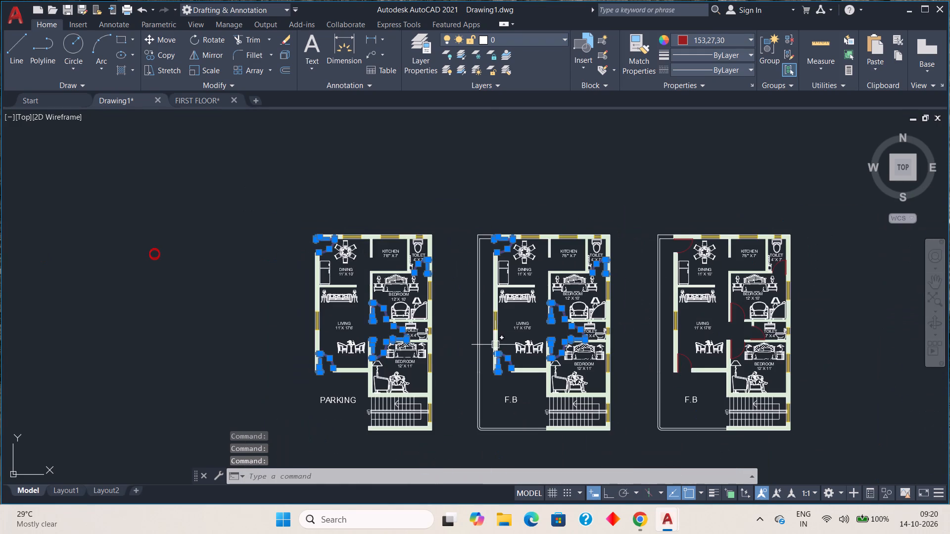
pyautogui.moveTo(494, 345); pyautogui.dragTo(446, 319, button='middle')
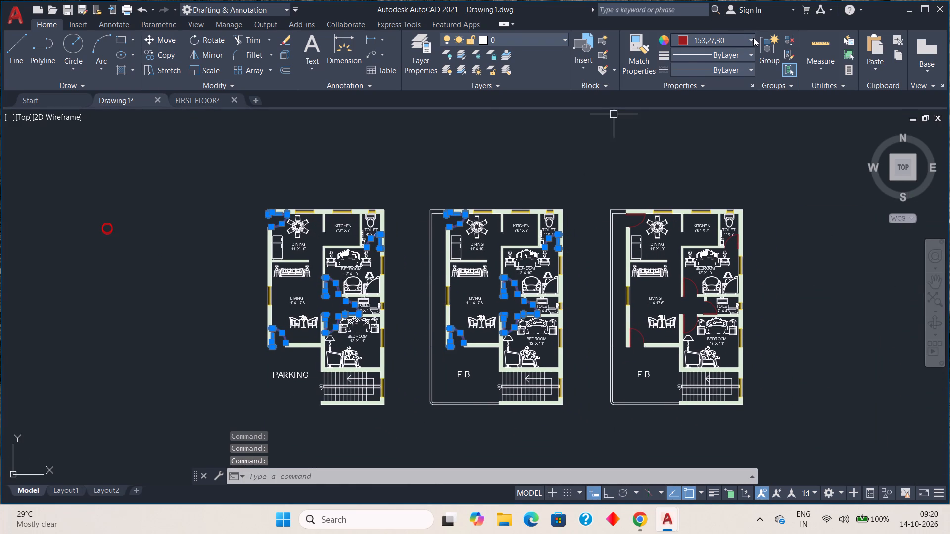
pyautogui.click(753, 38)
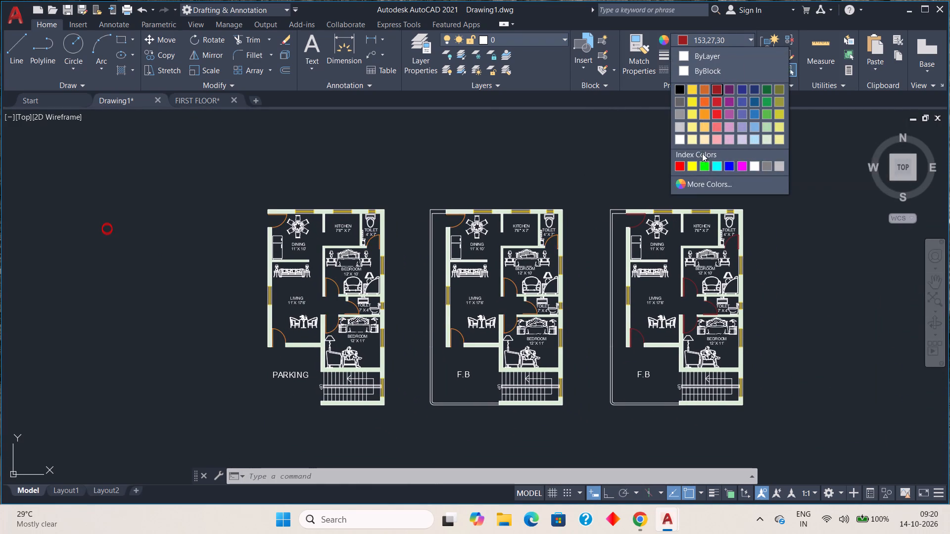
pyautogui.click(718, 162)
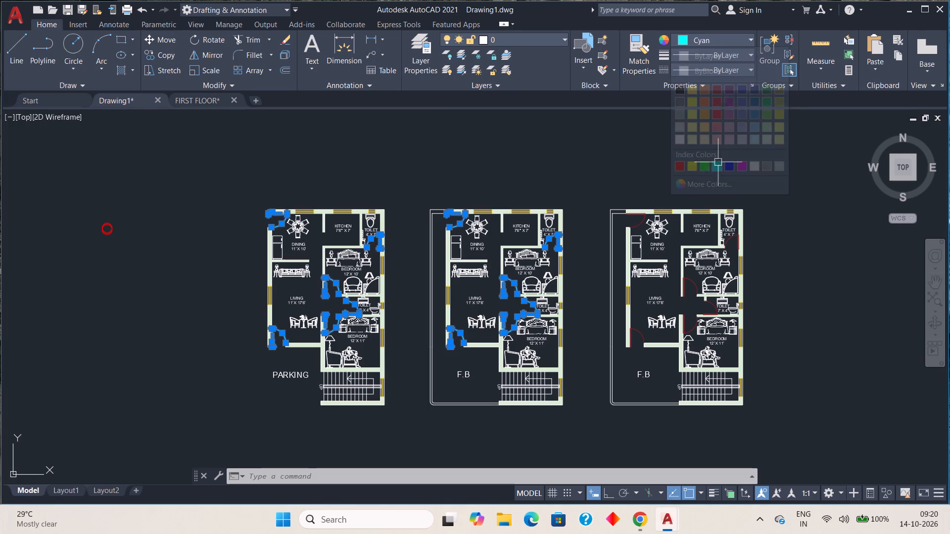
pyautogui.press('Escape')
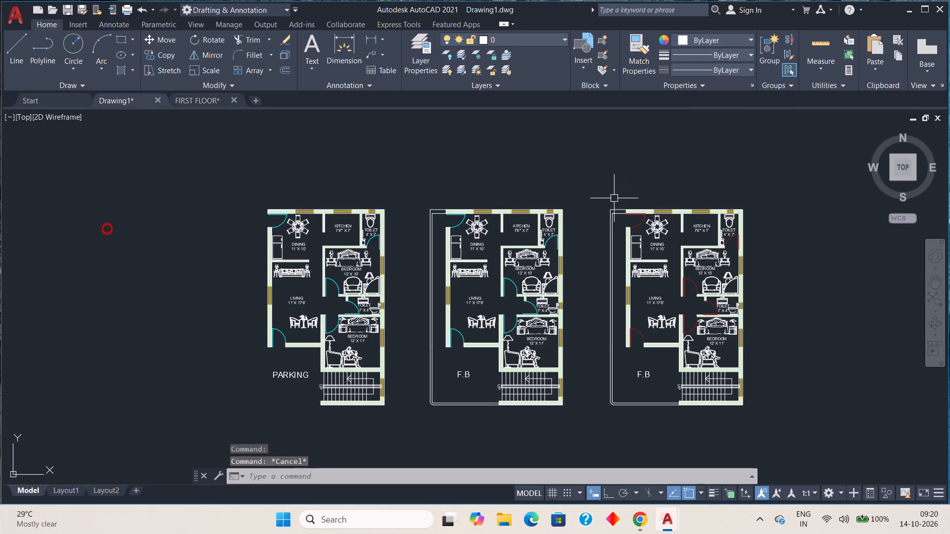
# Erase the whole F.B plan copy that still has red doors, farthest from the PARKING plan.
pyautogui.moveTo(603, 209); pyautogui.dragTo(557, 187, button='middle')
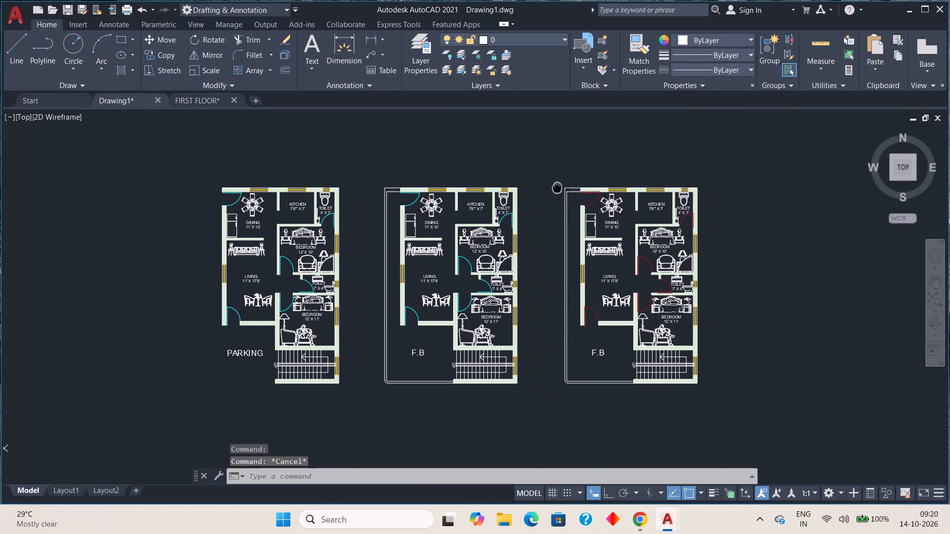
pyautogui.moveTo(557, 187); pyautogui.dragTo(557, 187, button='middle')
pyautogui.click(553, 170)
pyautogui.click(738, 412)
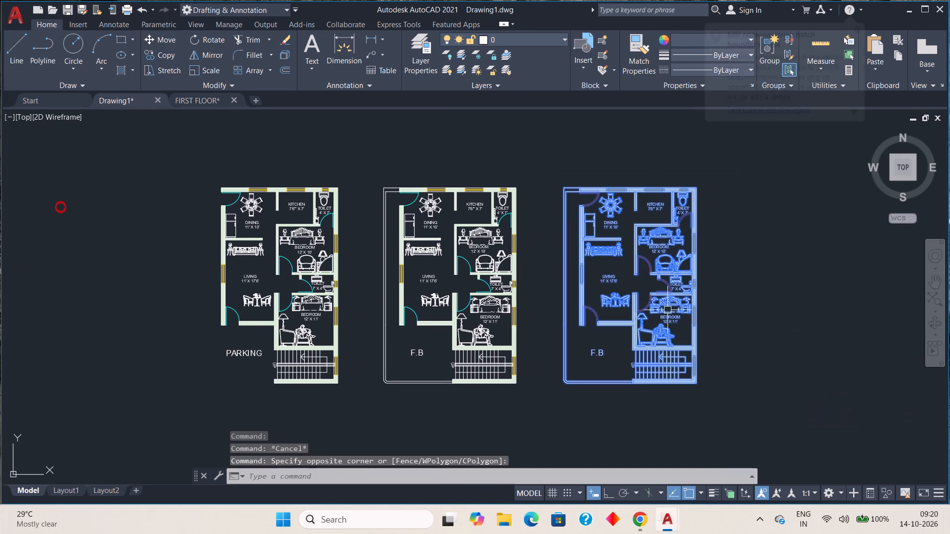
pyautogui.click(284, 37)
# Copy the whole hatched F.B plan about 38'-7 1/2" horizontally, away from the PARKING plan.
pyautogui.click(361, 154)
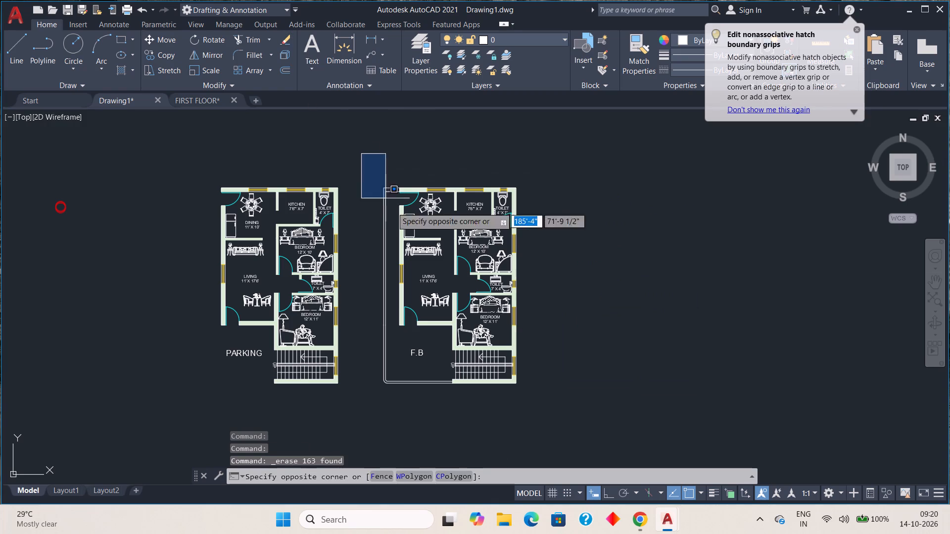
pyautogui.click(534, 401)
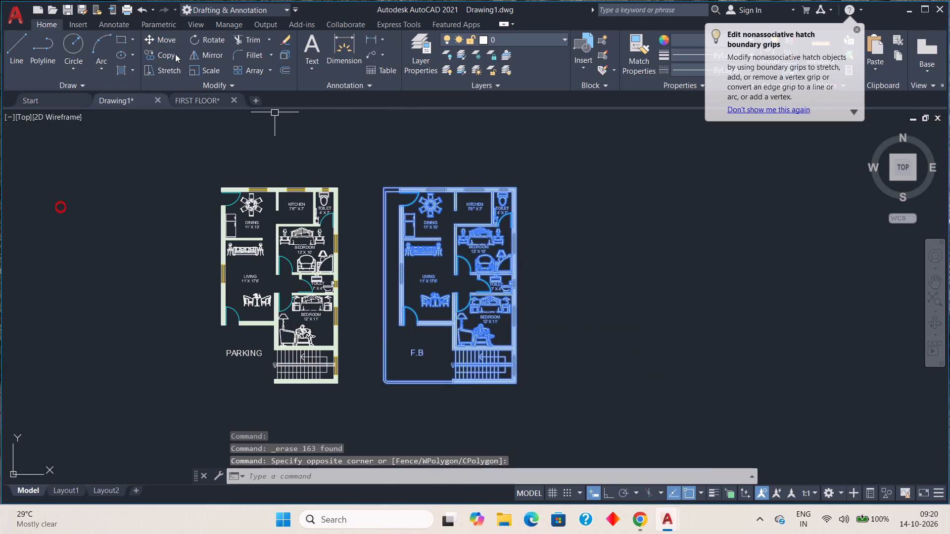
pyautogui.click(175, 54)
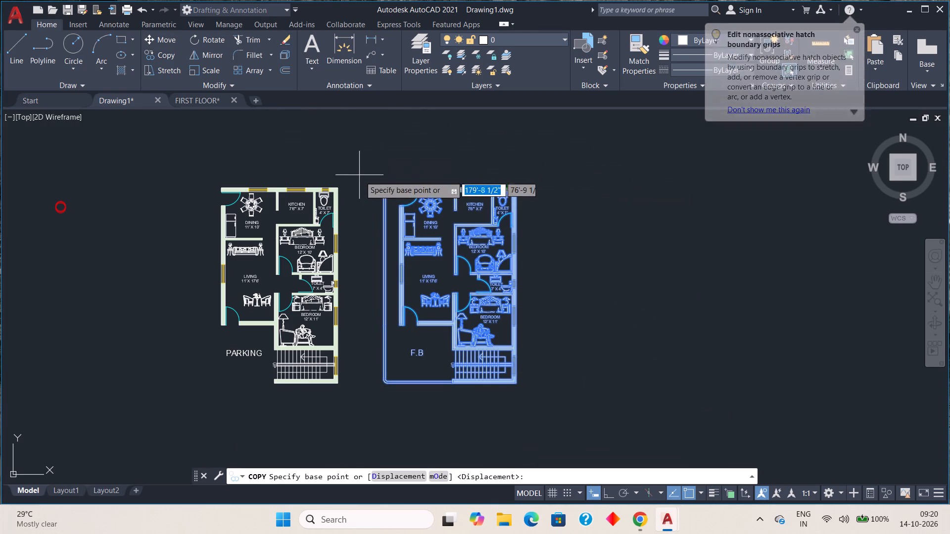
pyautogui.click(380, 187)
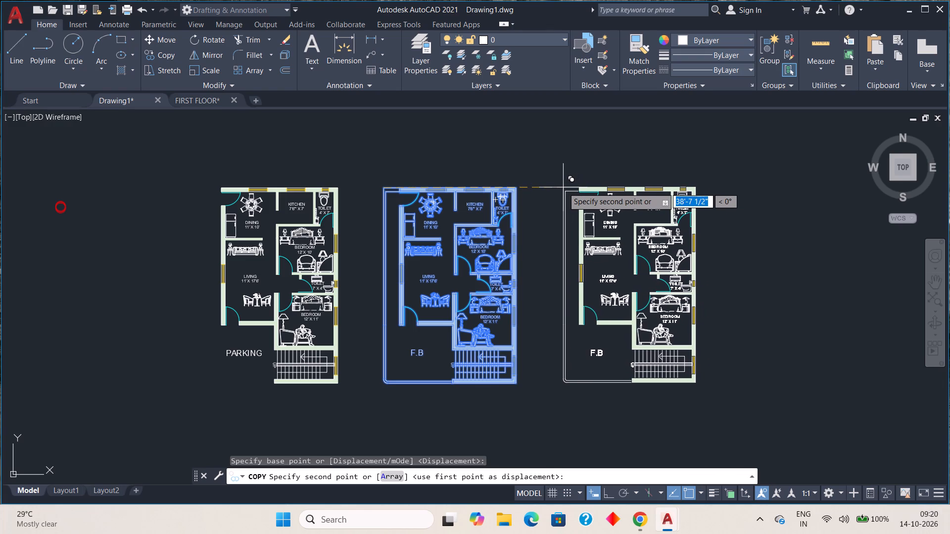
pyautogui.click(563, 187)
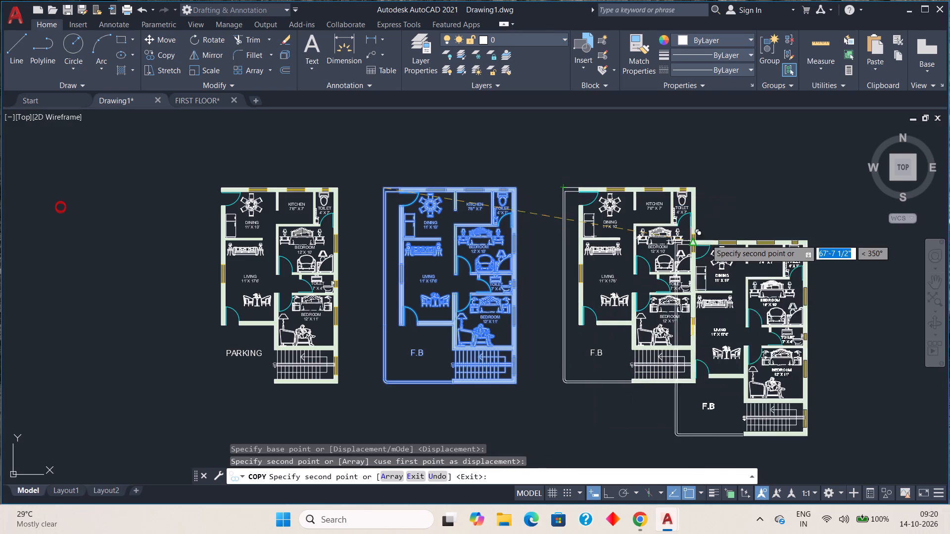
pyautogui.press('Escape')
# Examine the row of PARKING and F.B plans, checking their layout, room labels and cyan doors.
pyautogui.moveTo(557, 258); pyautogui.dragTo(556, 256, button='middle')
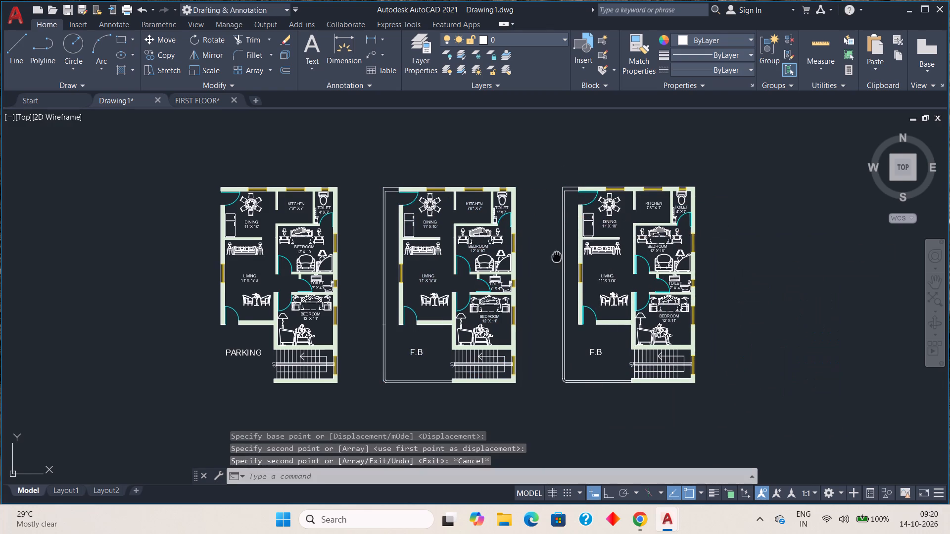
pyautogui.moveTo(556, 256); pyautogui.dragTo(564, 229, button='middle')
pyautogui.moveTo(510, 260); pyautogui.dragTo(551, 221, button='middle')
pyautogui.scroll(-1, 410, 242)
pyautogui.scroll(2, 394, 241)
pyautogui.scroll(-1, 521, 354)
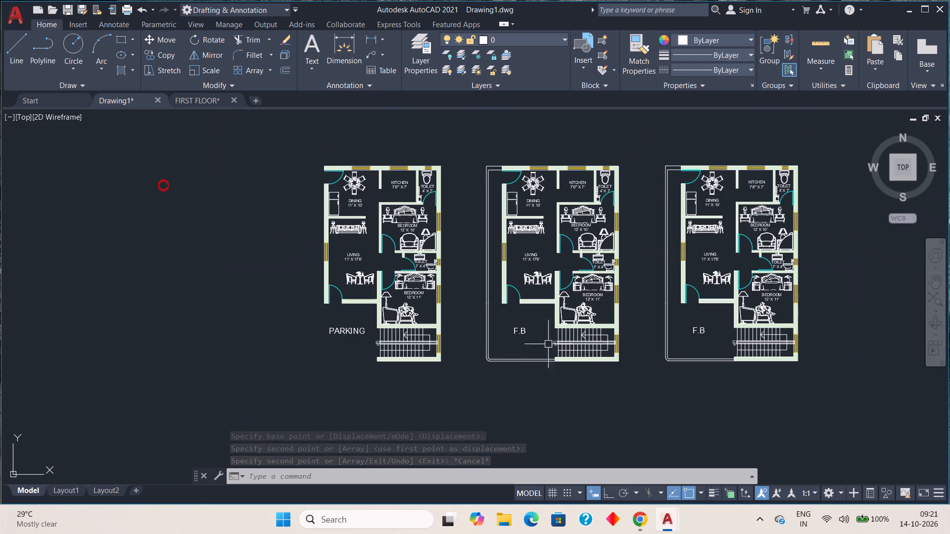
pyautogui.moveTo(581, 352); pyautogui.dragTo(575, 335, button='middle')
pyautogui.moveTo(534, 316); pyautogui.dragTo(536, 311, button='middle')
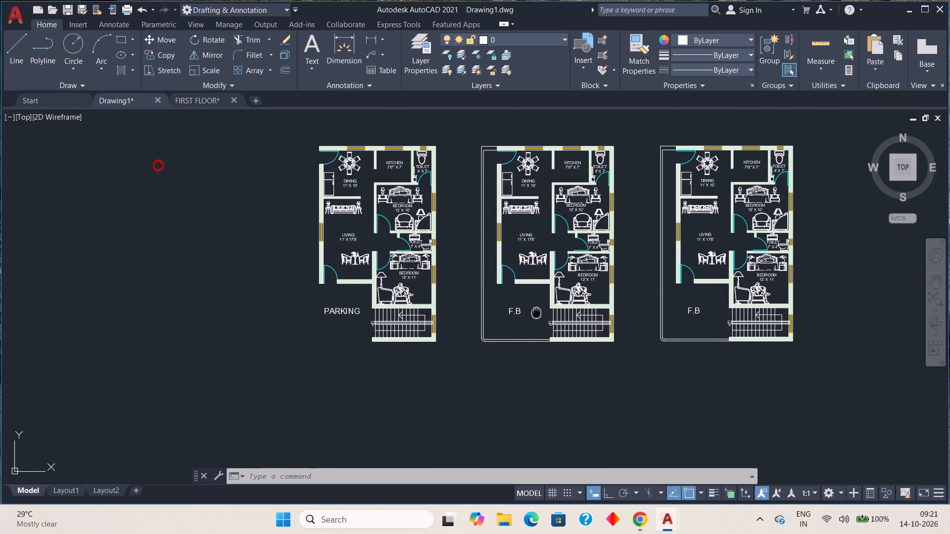
pyautogui.moveTo(536, 311); pyautogui.dragTo(541, 303, button='middle')
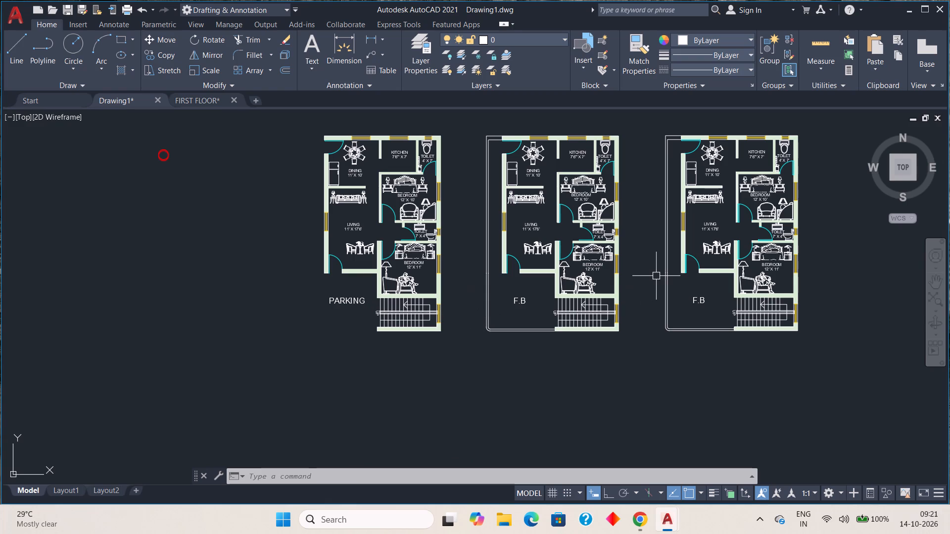
pyautogui.moveTo(642, 284); pyautogui.dragTo(605, 293, button='middle')
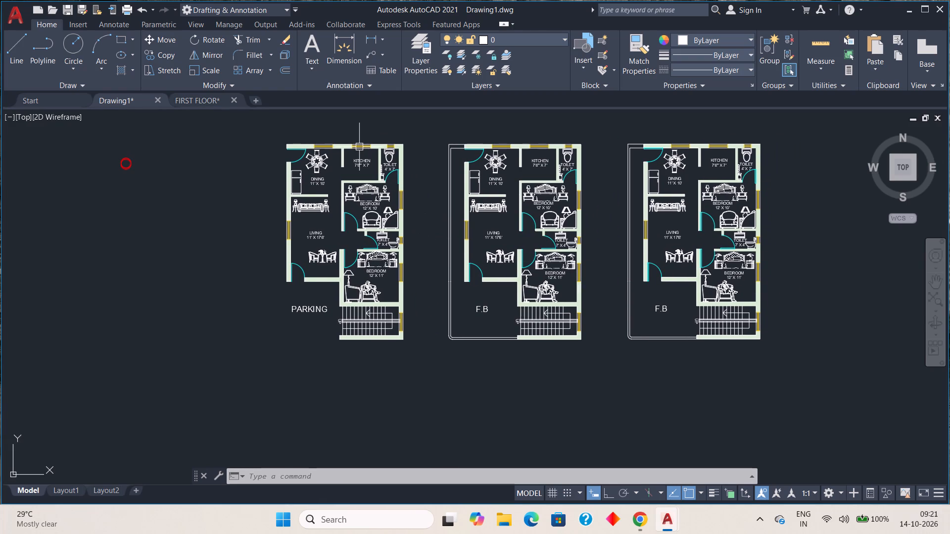
pyautogui.moveTo(398, 239); pyautogui.dragTo(410, 249, button='middle')
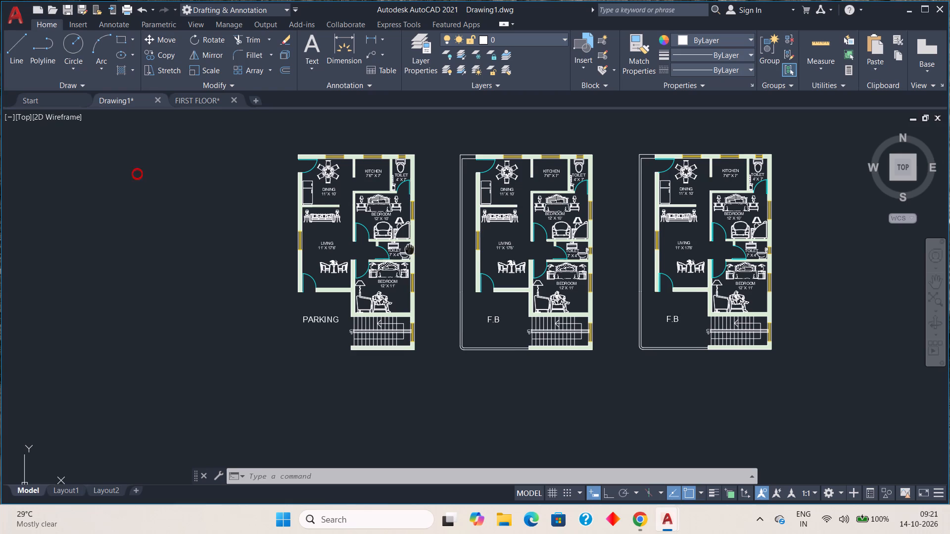
pyautogui.moveTo(410, 249); pyautogui.dragTo(411, 251, button='middle')
pyautogui.scroll(3, 149, 168)
pyautogui.scroll(-2, 148, 167)
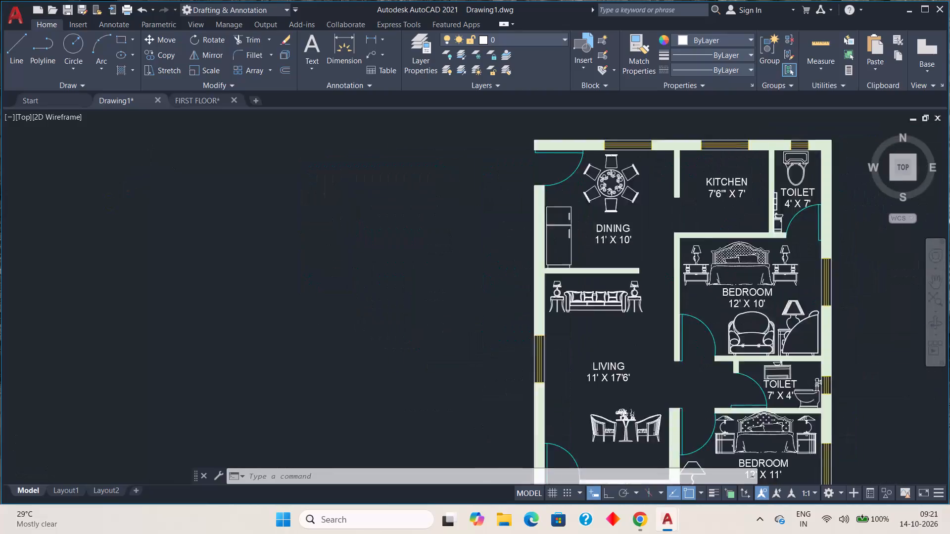
pyautogui.scroll(-2, 148, 167)
pyautogui.moveTo(262, 199); pyautogui.dragTo(245, 234, button='middle')
pyautogui.scroll(2, 270, 213)
pyautogui.scroll(-1, 313, 239)
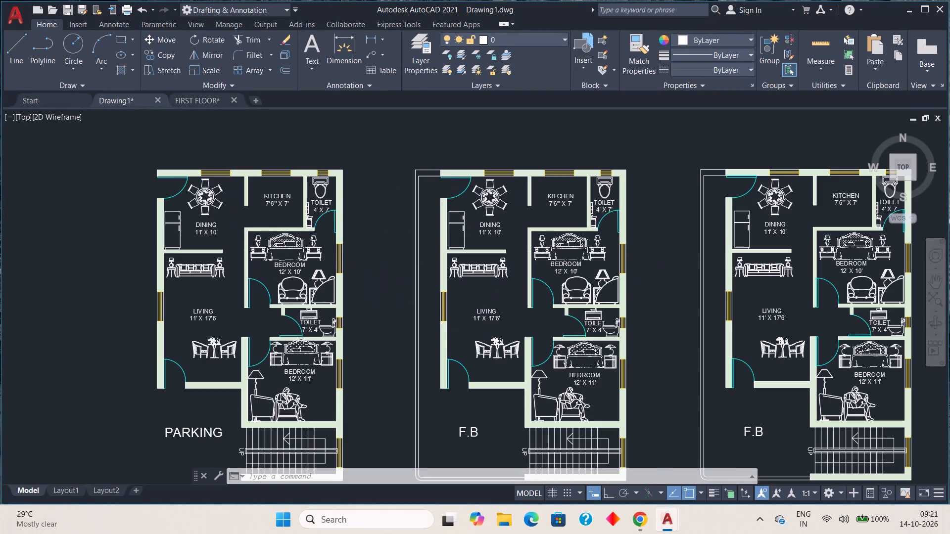
pyautogui.moveTo(313, 239); pyautogui.dragTo(315, 215, button='middle')
pyautogui.scroll(1, 314, 214)
pyautogui.moveTo(326, 228); pyautogui.dragTo(333, 201, button='middle')
pyautogui.scroll(-1, 343, 202)
pyautogui.scroll(1, 345, 203)
pyautogui.moveTo(345, 204); pyautogui.dragTo(384, 204, button='middle')
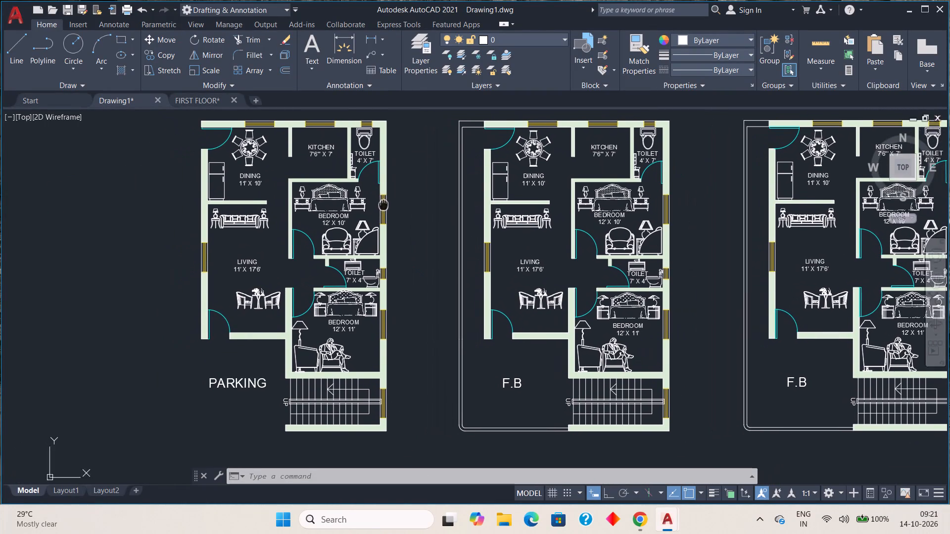
pyautogui.moveTo(384, 204); pyautogui.dragTo(385, 202, button='middle')
pyautogui.moveTo(401, 185); pyautogui.dragTo(390, 205, button='middle')
pyautogui.scroll(-1, 390, 205)
pyautogui.scroll(1, 390, 205)
pyautogui.moveTo(384, 205); pyautogui.dragTo(381, 205, button='middle')
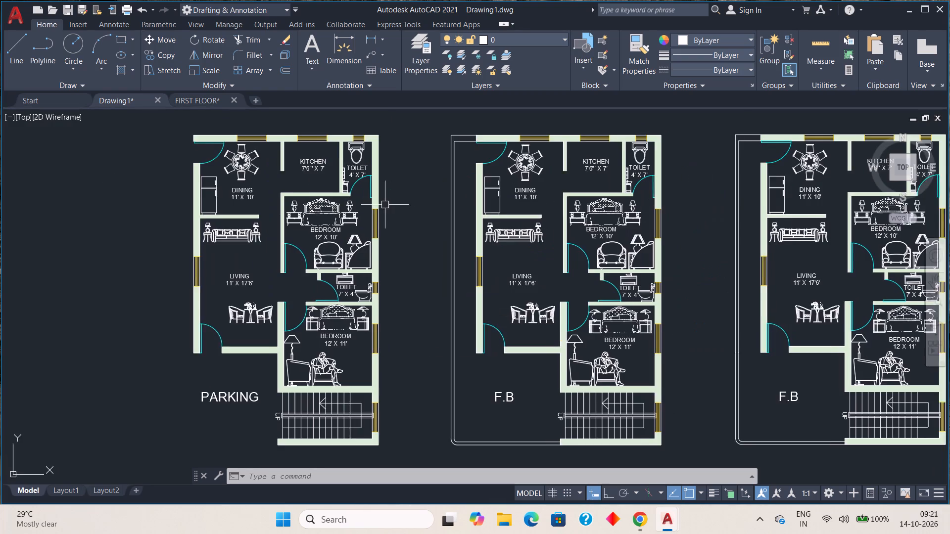
pyautogui.moveTo(381, 205); pyautogui.dragTo(290, 207, button='middle')
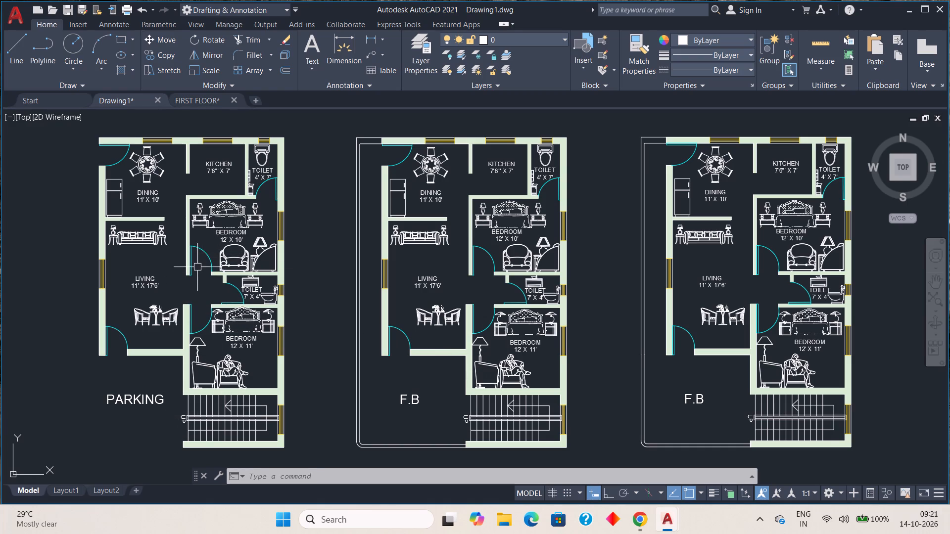
pyautogui.click(431, 281)
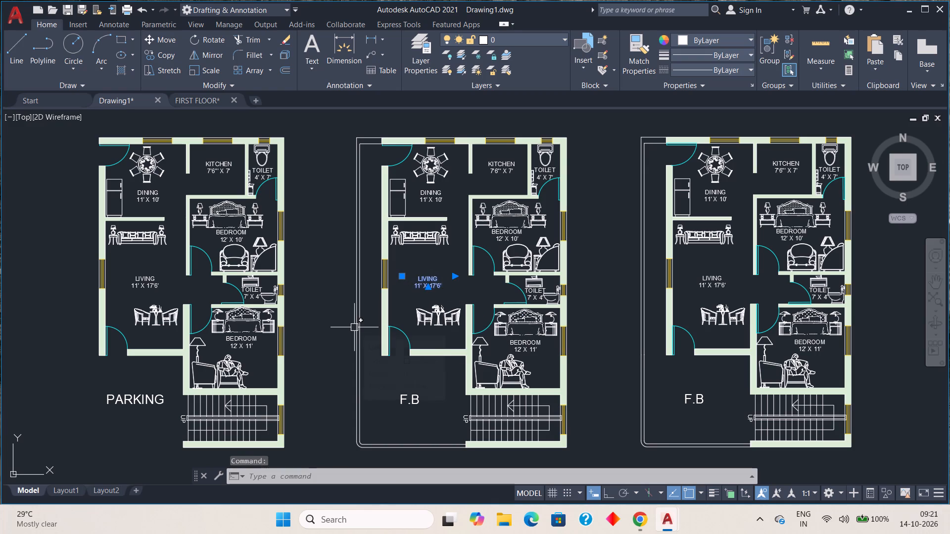
pyautogui.press('Escape')
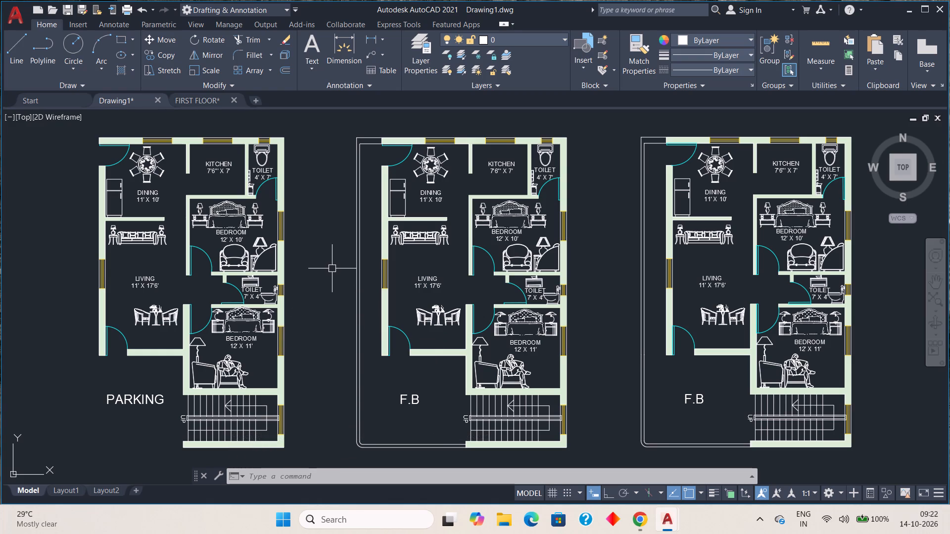
# Move the middle plan's F.B label about 19'-11" into the narrow strip beside the living room window.
pyautogui.click(404, 400)
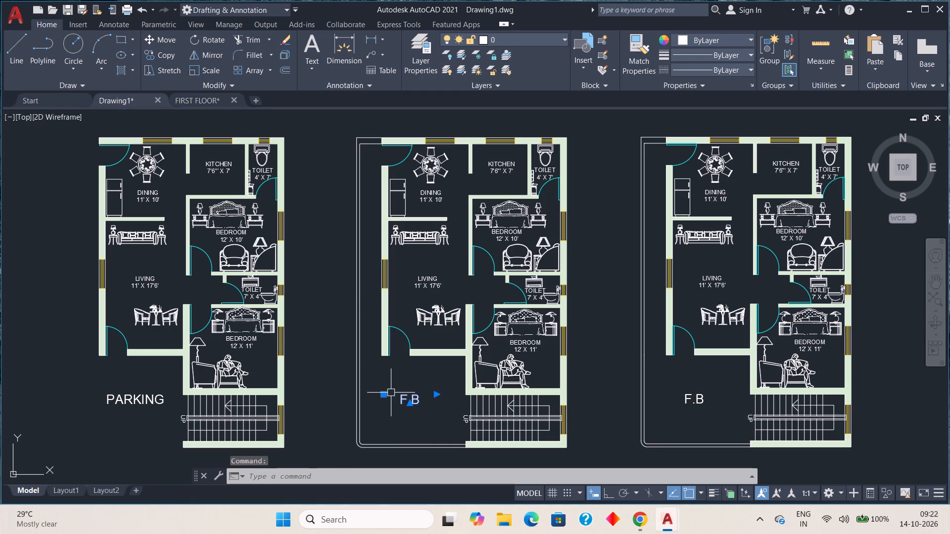
pyautogui.click(385, 394)
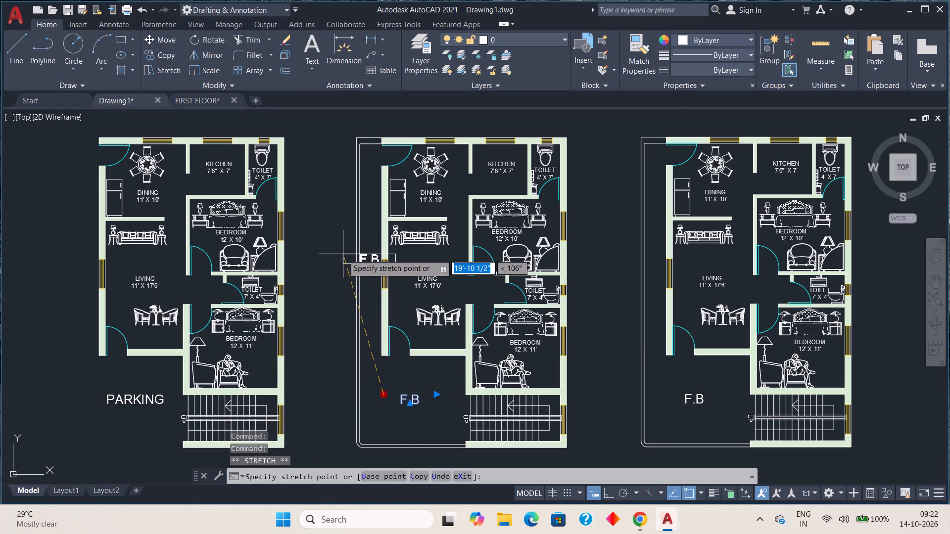
pyautogui.scroll(3, 343, 254)
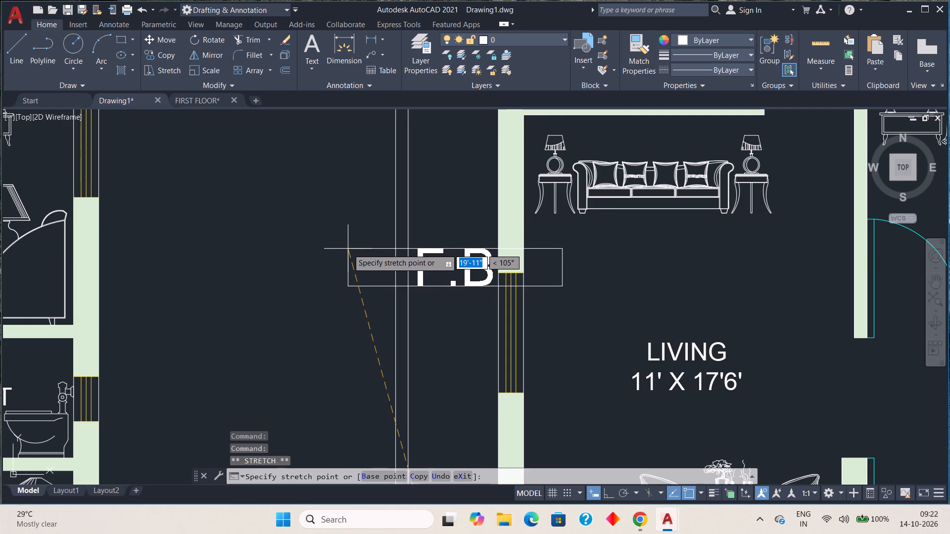
pyautogui.click(348, 248)
pyautogui.scroll(-2, 522, 310)
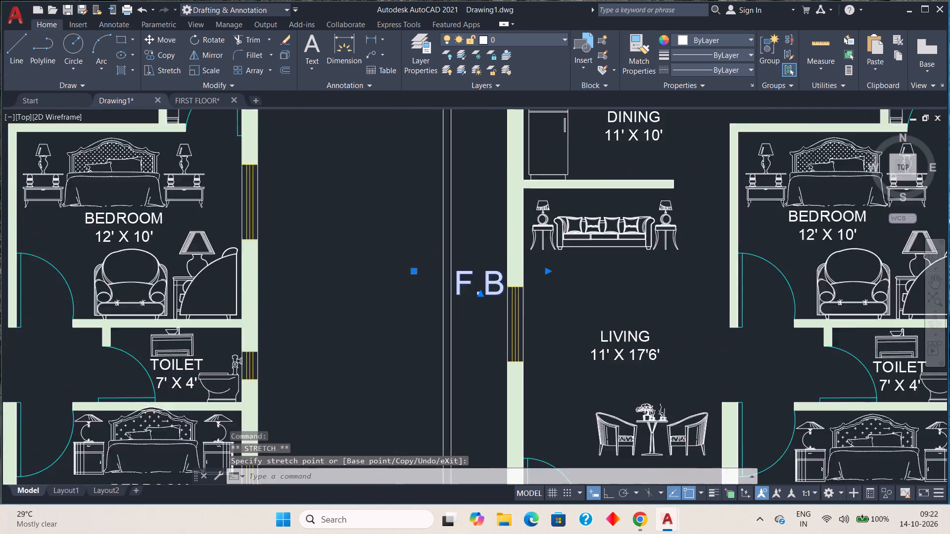
pyautogui.press('Escape')
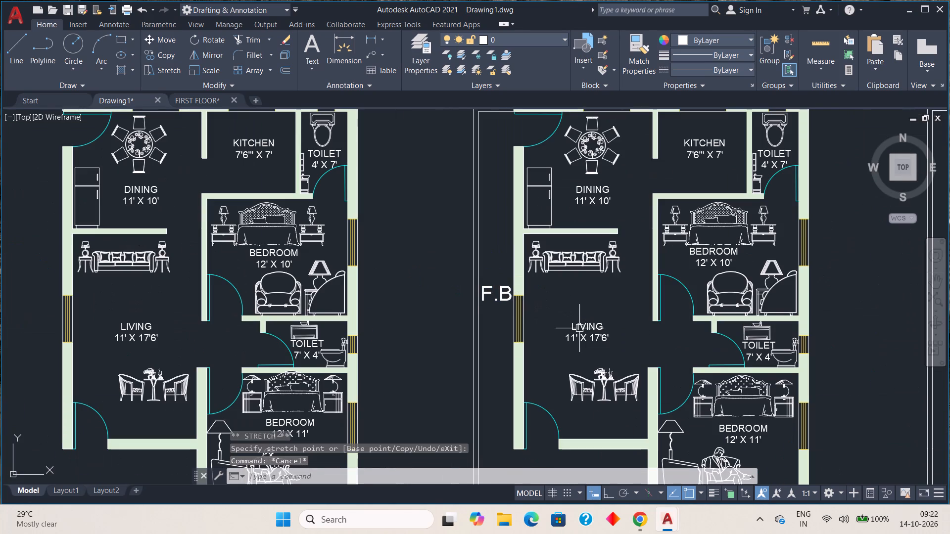
# Move the F.B label of the plan farthest from PARKING into the narrow strip beside its living room window.
pyautogui.scroll(-1, 617, 344)
pyautogui.moveTo(670, 356); pyautogui.dragTo(443, 378, button='middle')
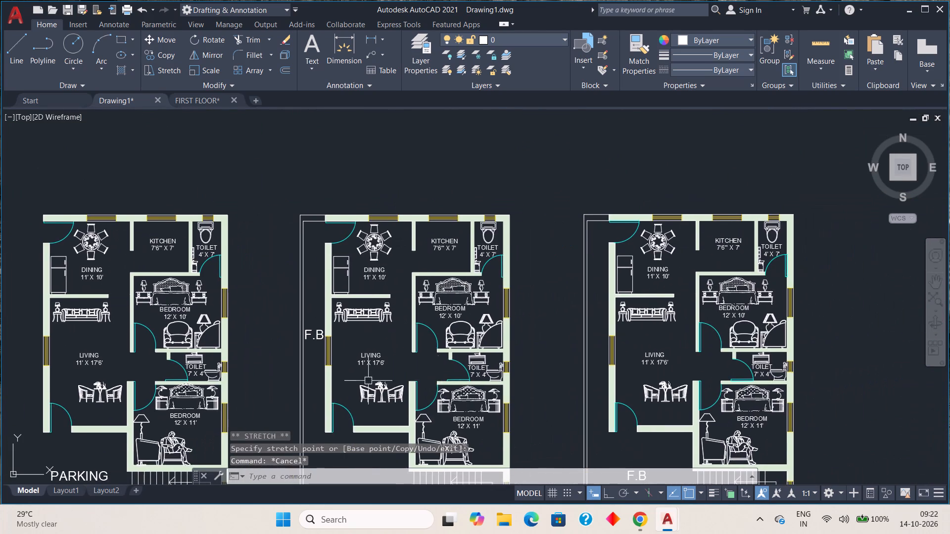
pyautogui.scroll(2, 321, 373)
pyautogui.scroll(-2, 317, 360)
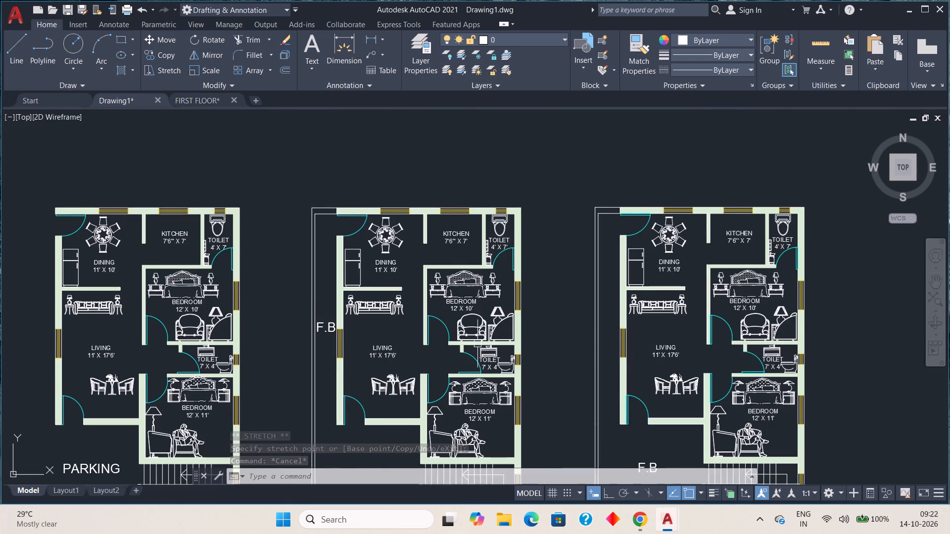
pyautogui.moveTo(468, 344); pyautogui.dragTo(390, 337, button='middle')
pyautogui.moveTo(568, 399); pyautogui.dragTo(555, 355, button='middle')
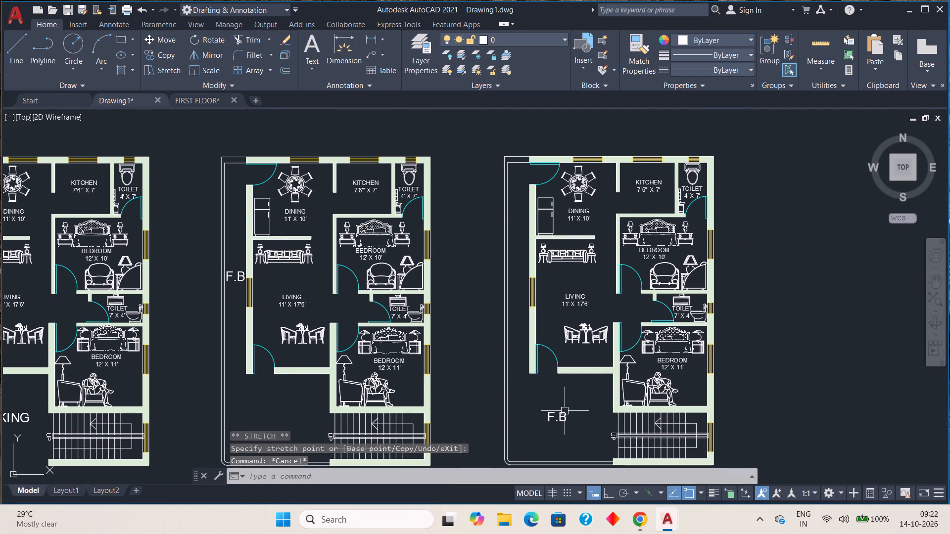
pyautogui.click(565, 416)
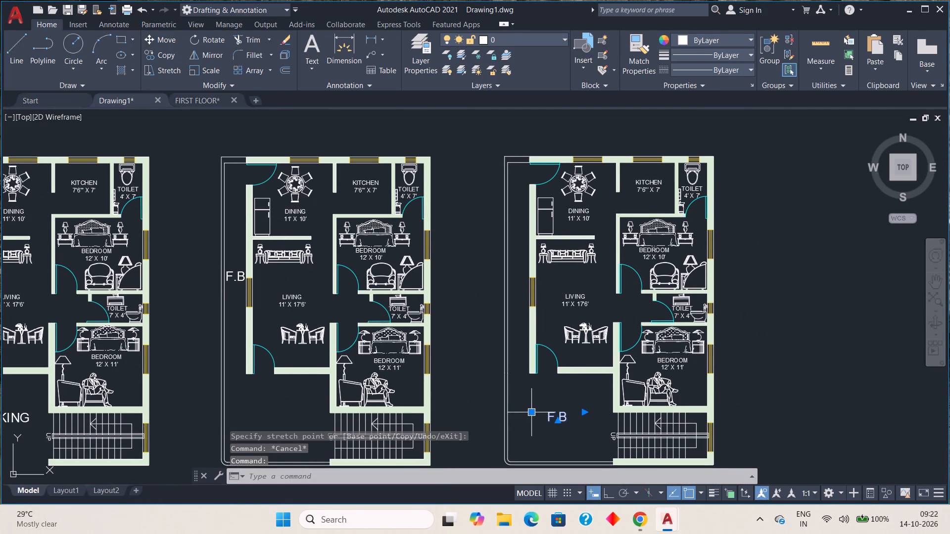
pyautogui.click(529, 412)
pyautogui.scroll(2, 491, 286)
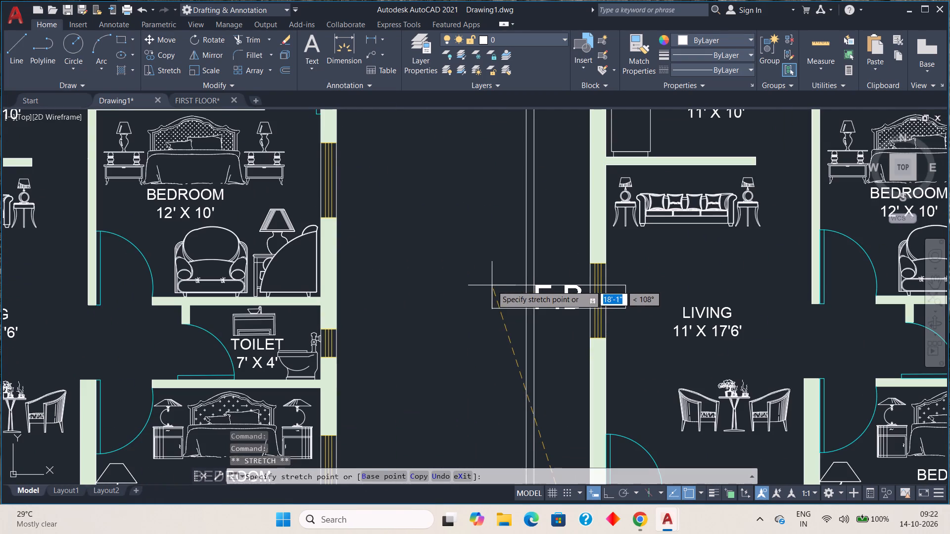
pyautogui.click(496, 271)
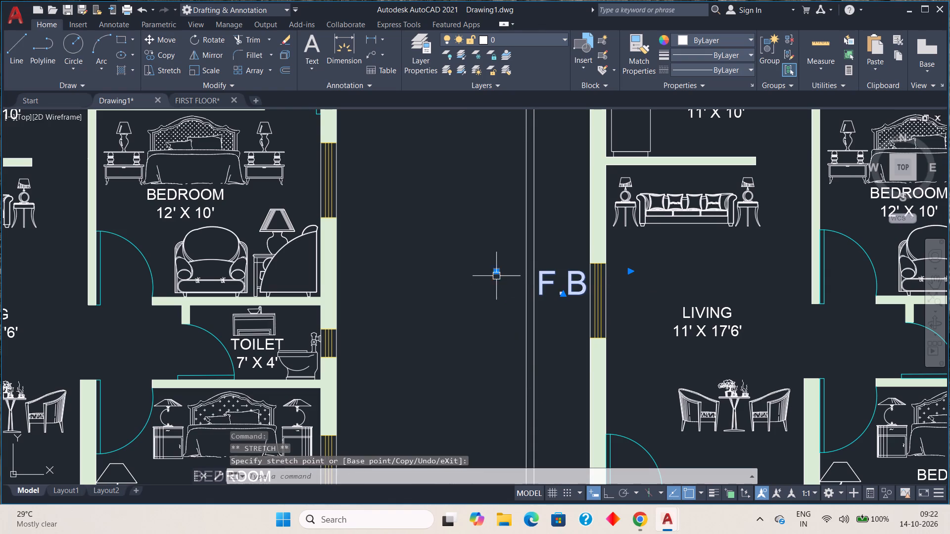
pyautogui.press('Escape')
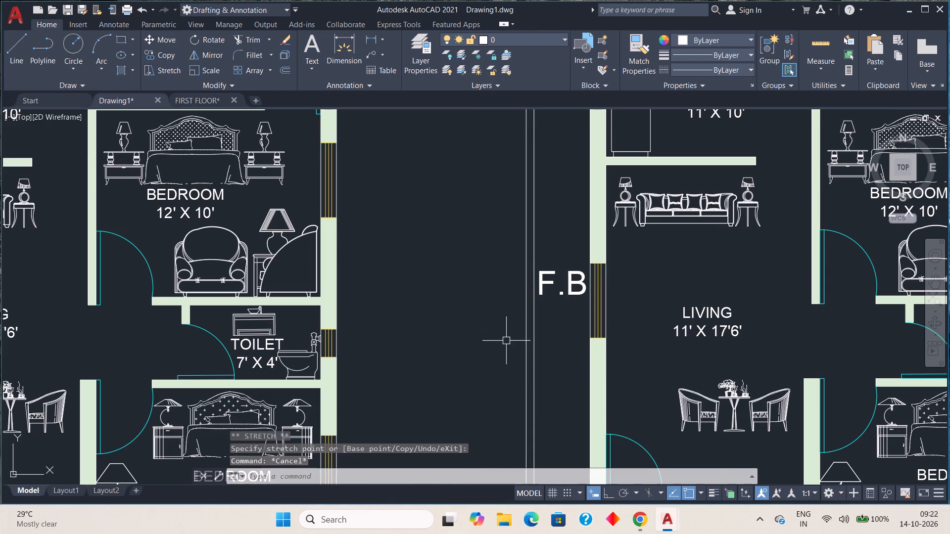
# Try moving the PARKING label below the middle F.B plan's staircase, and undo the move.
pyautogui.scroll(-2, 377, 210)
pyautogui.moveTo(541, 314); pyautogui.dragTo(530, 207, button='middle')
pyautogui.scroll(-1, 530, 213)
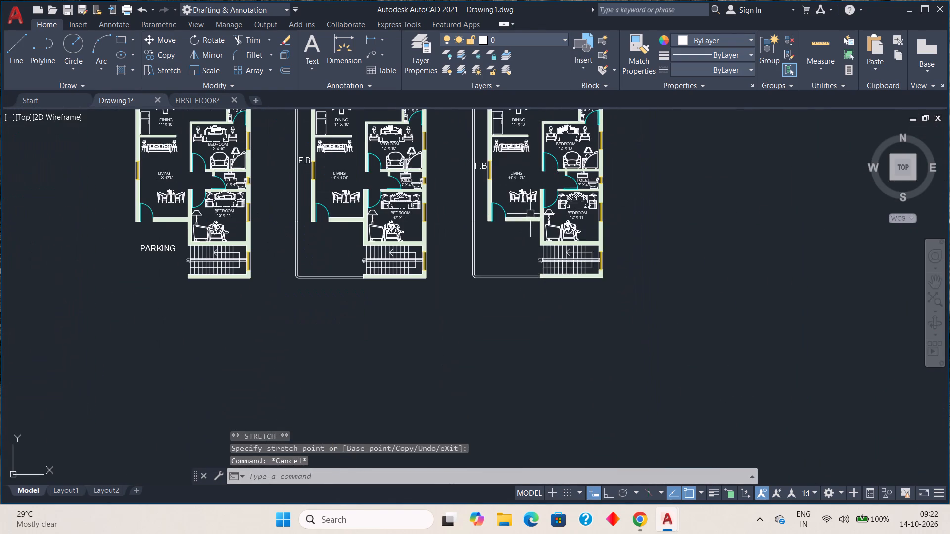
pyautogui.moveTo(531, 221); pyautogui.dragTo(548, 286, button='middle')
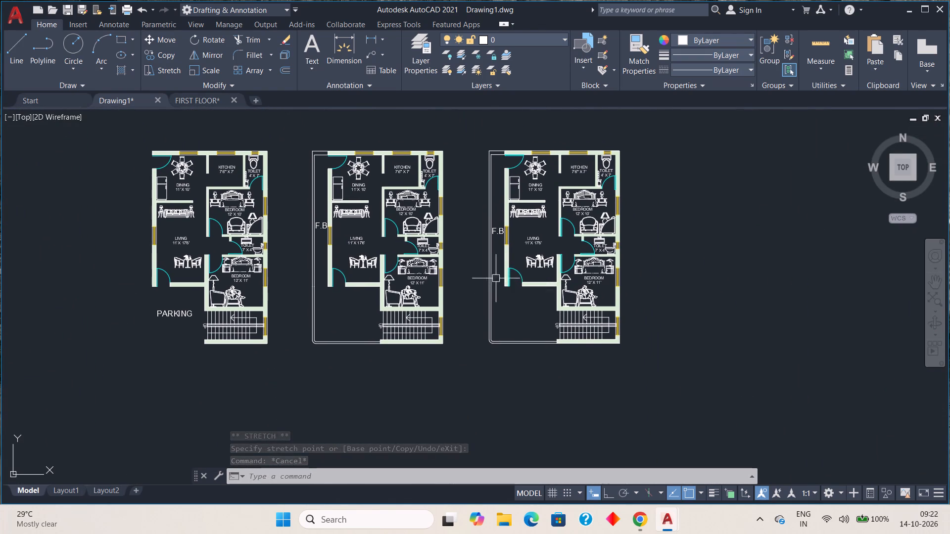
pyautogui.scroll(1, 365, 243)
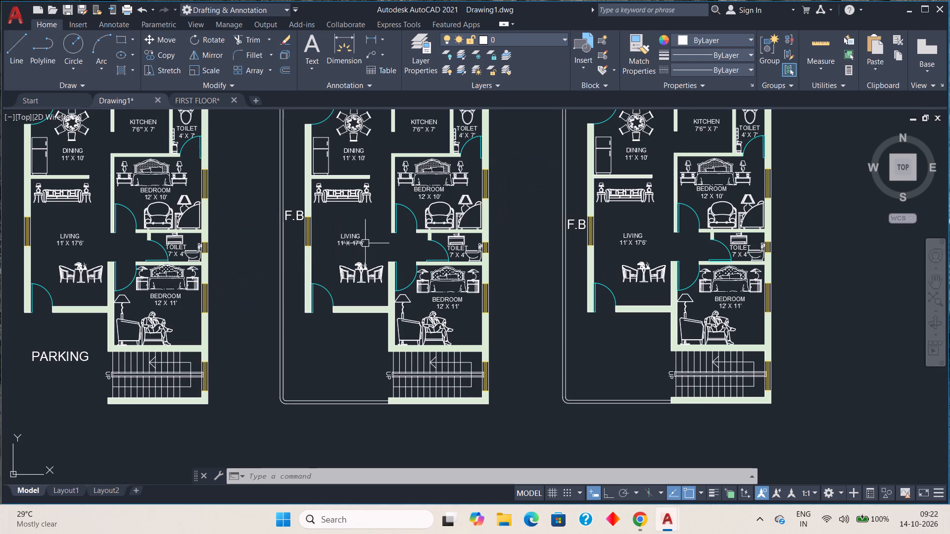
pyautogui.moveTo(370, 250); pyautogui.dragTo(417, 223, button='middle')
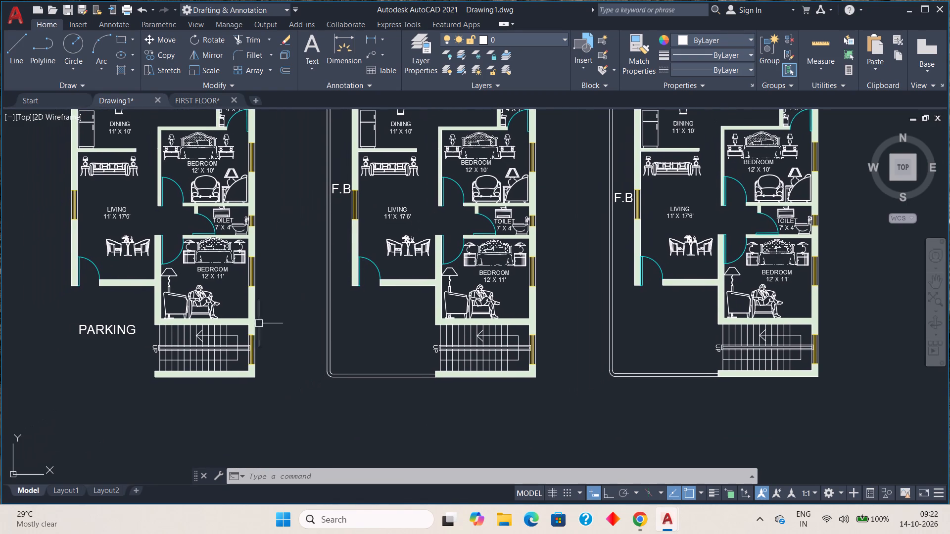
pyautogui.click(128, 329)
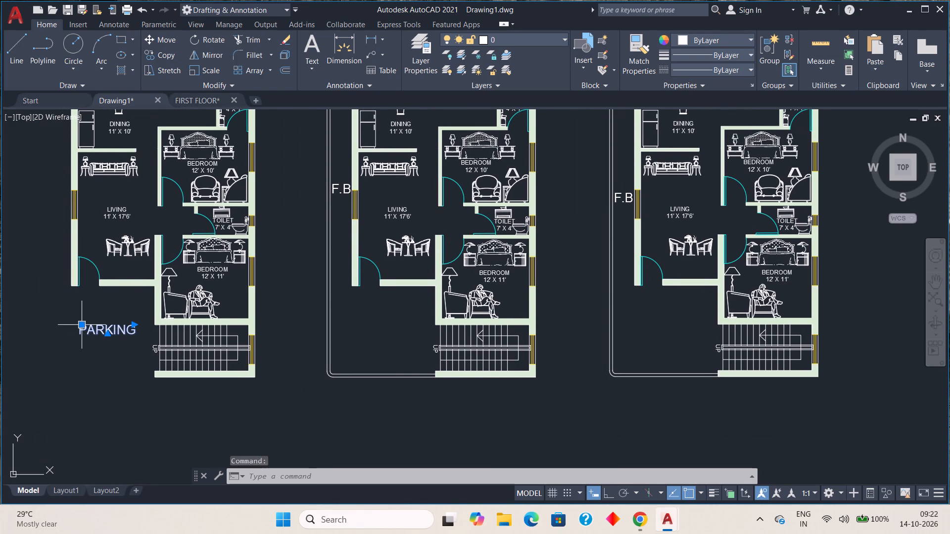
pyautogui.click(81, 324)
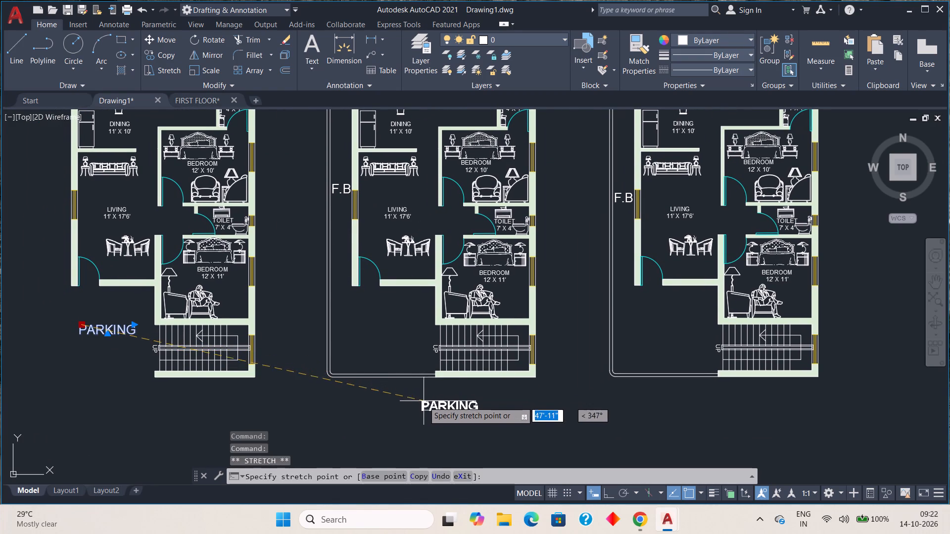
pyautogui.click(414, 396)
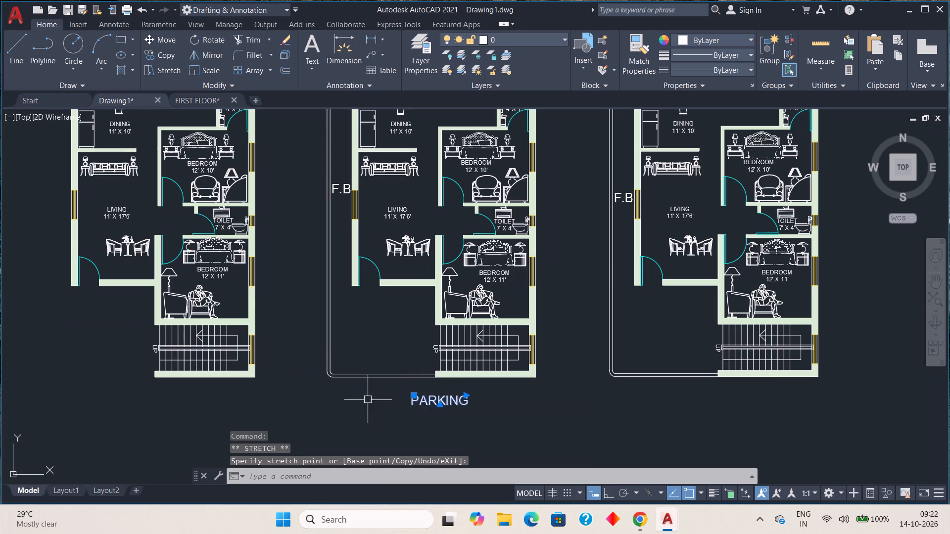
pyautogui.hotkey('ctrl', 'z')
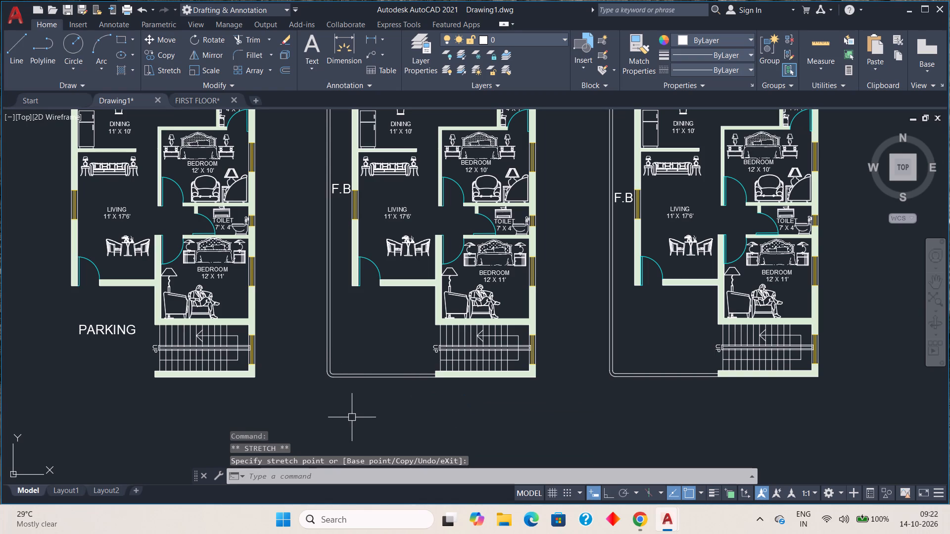
# Copy the PARKING label below the staircases of both F.B plans, keeping the two copies level and about 38'-10" apart.
pyautogui.click(89, 335)
pyautogui.click(157, 58)
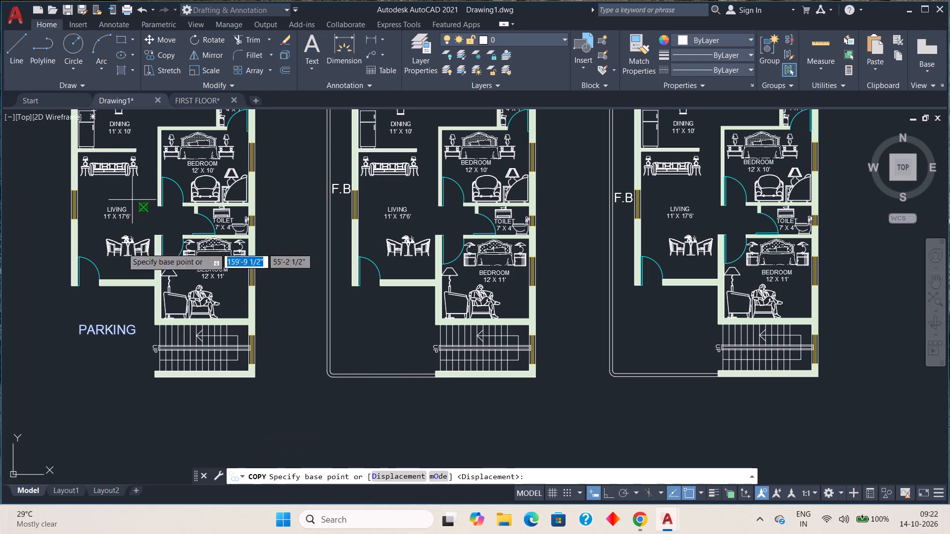
pyautogui.click(112, 326)
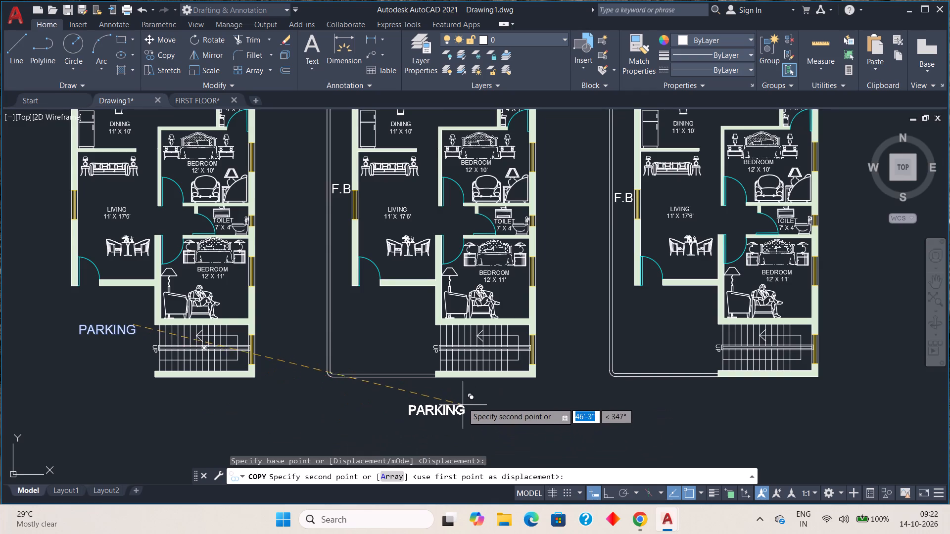
pyautogui.scroll(2, 464, 400)
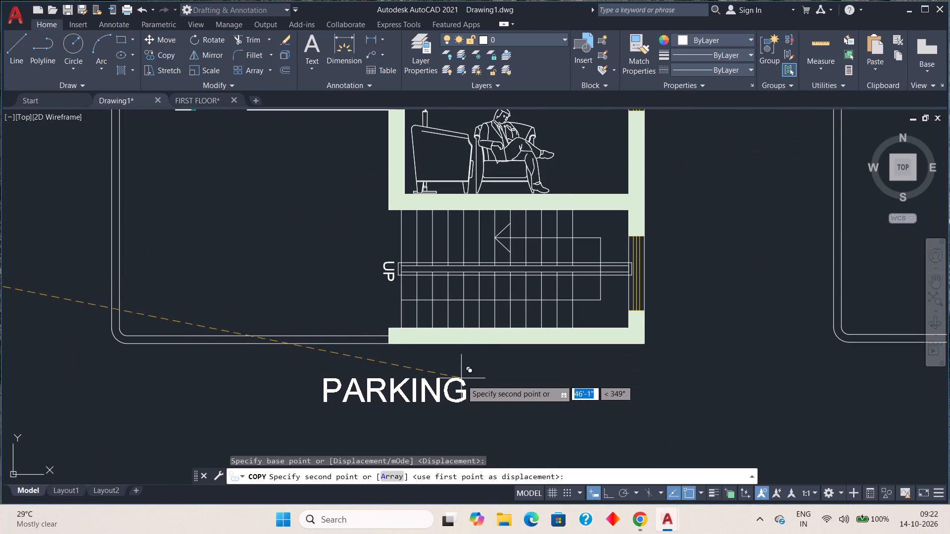
pyautogui.click(462, 382)
pyautogui.moveTo(578, 378); pyautogui.dragTo(236, 396, button='middle')
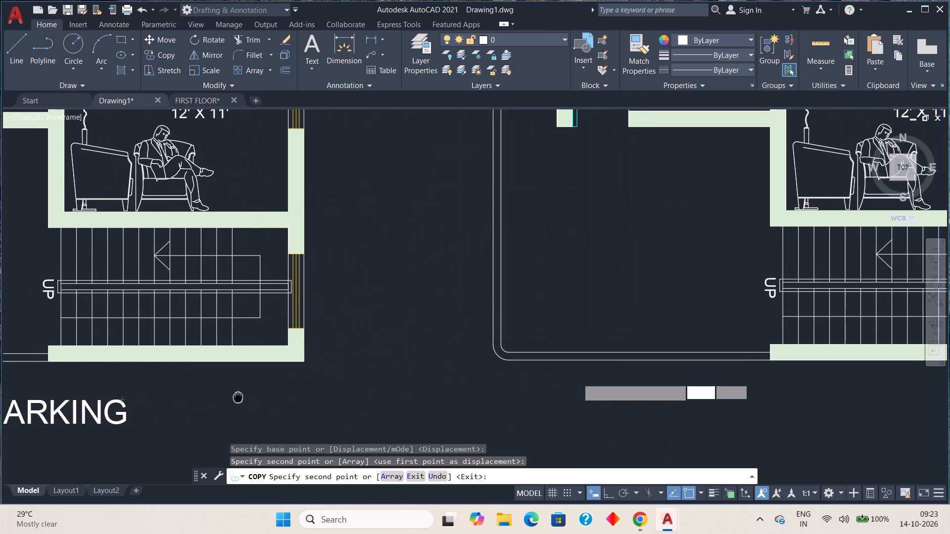
pyautogui.moveTo(236, 396); pyautogui.dragTo(237, 396, button='middle')
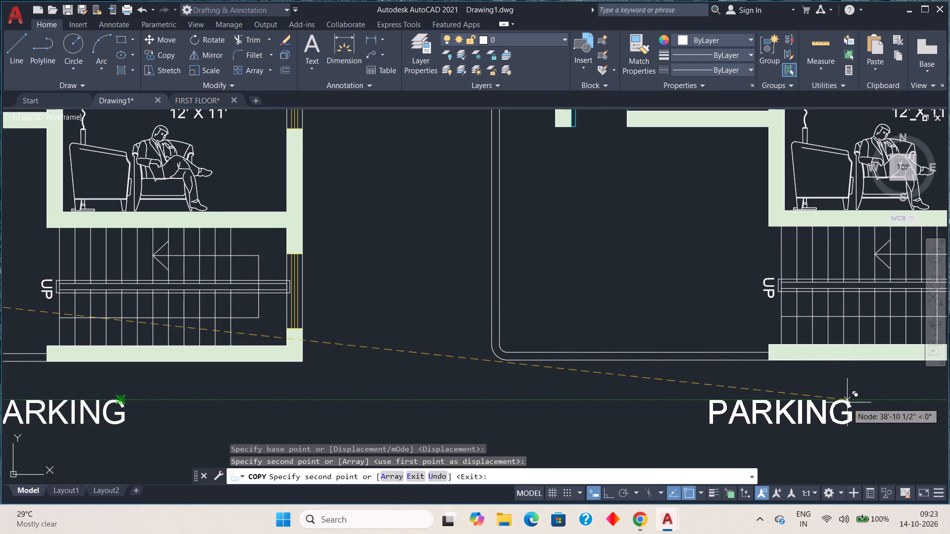
pyautogui.click(845, 404)
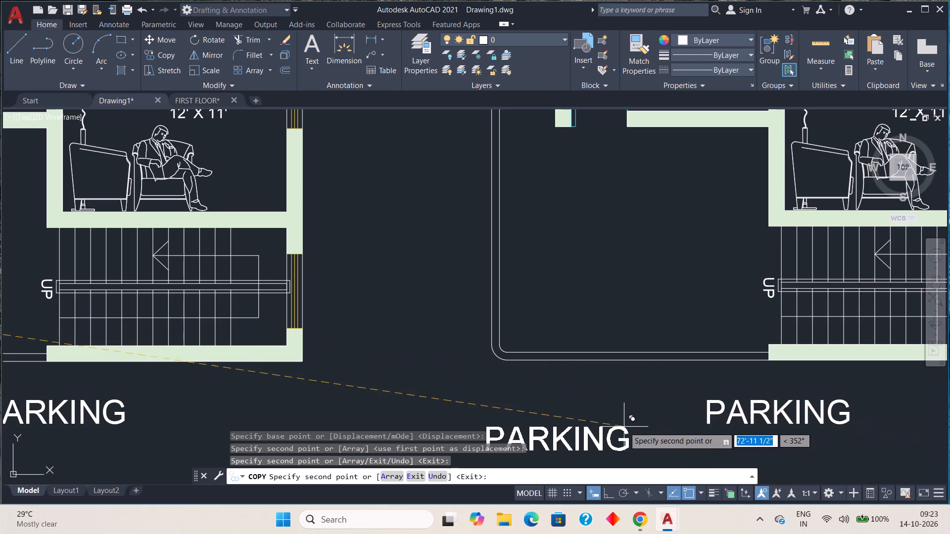
pyautogui.press('Escape')
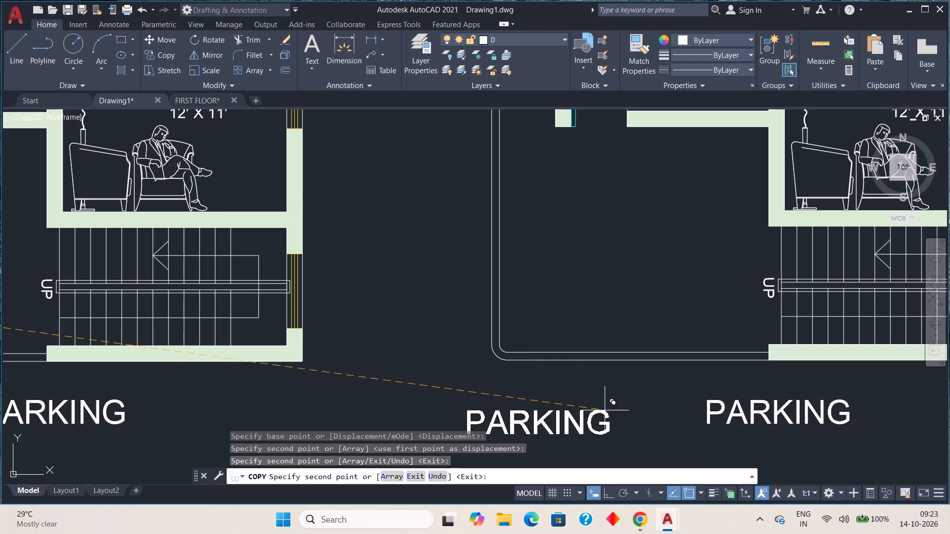
# Change the PARKING label below the middle plan's staircase to FIRST FLOOR.
pyautogui.moveTo(374, 395); pyautogui.dragTo(712, 308, button='middle')
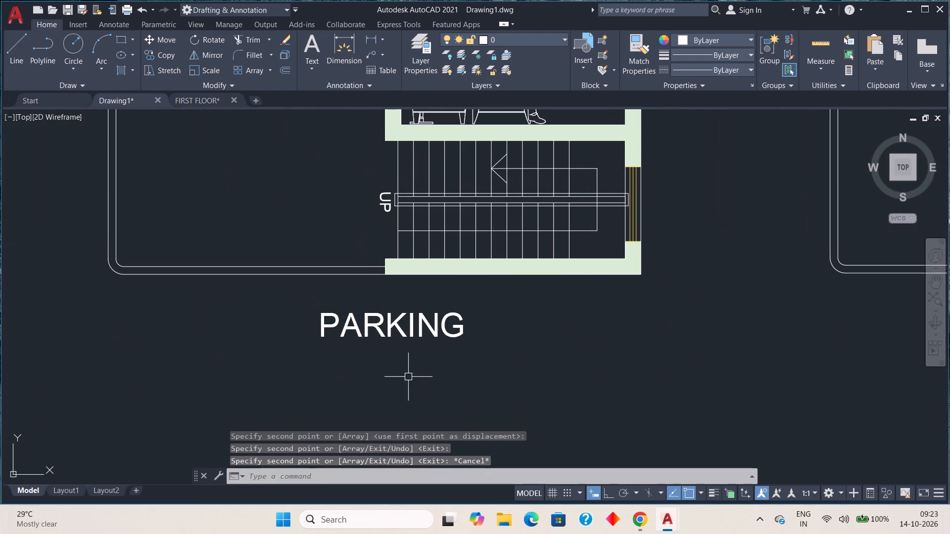
pyautogui.doubleClick(401, 327)
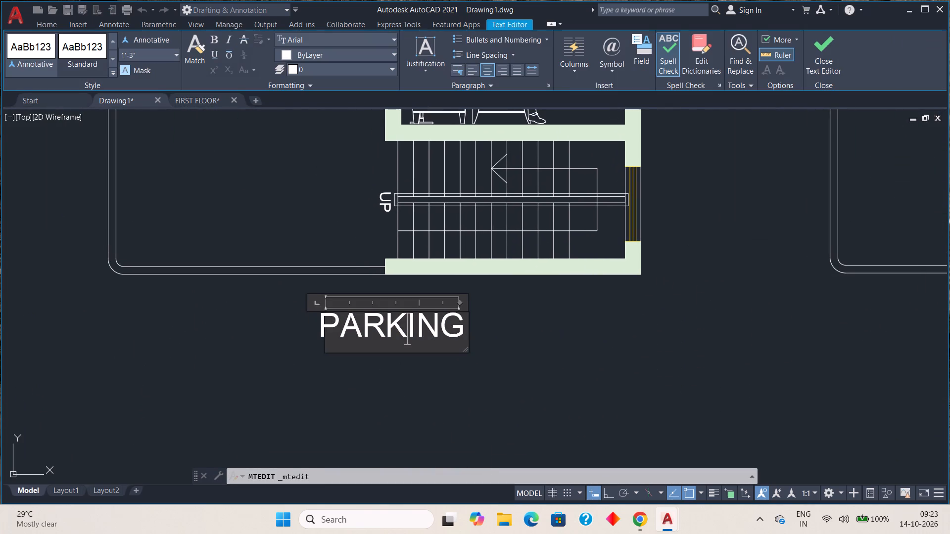
pyautogui.click(463, 322)
pyautogui.press('BackSpace')
pyautogui.press('BackSpace')
pyautogui.press('BackSpace')
pyautogui.press('BackSpace')
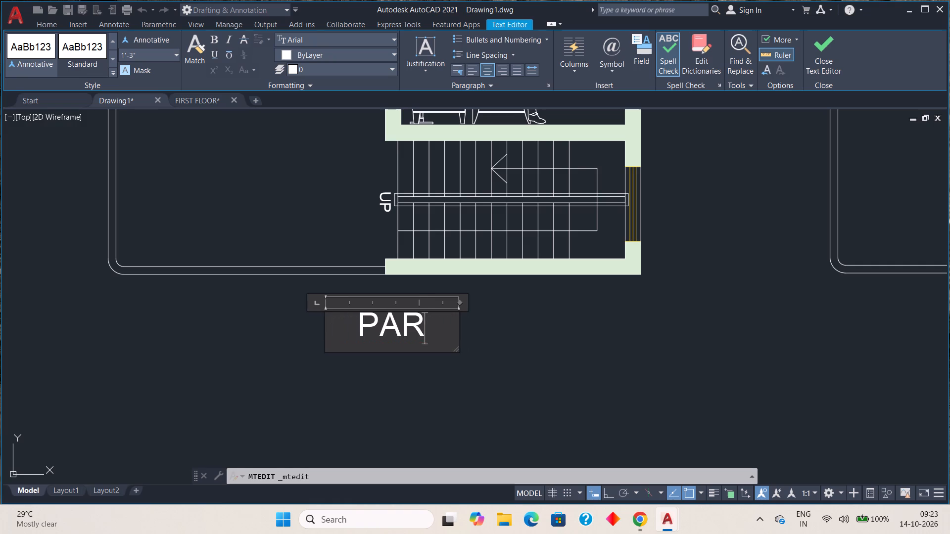
pyautogui.press('BackSpace')
pyautogui.press('BackSpace')
pyautogui.press('BackSpace')
pyautogui.press('f')
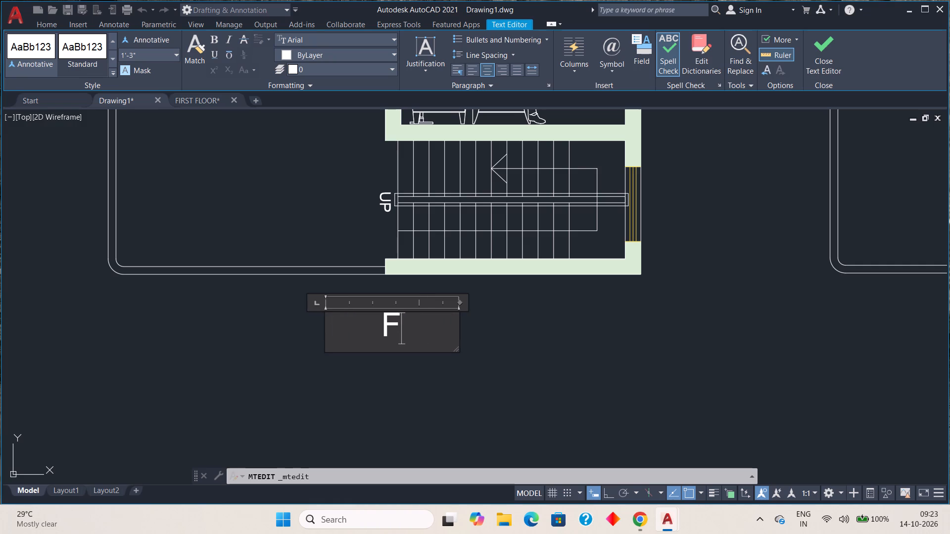
pyautogui.press('i')
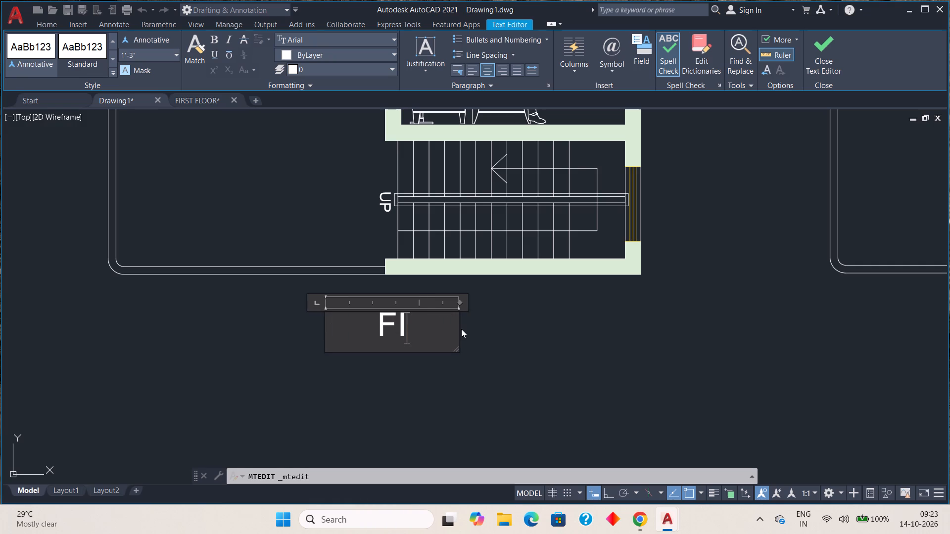
pyautogui.write('RST')
pyautogui.press('space')
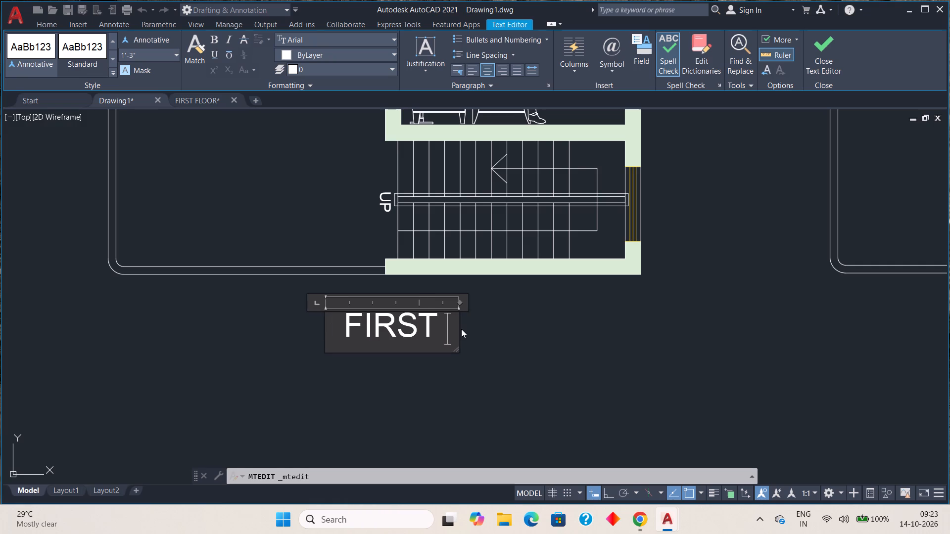
pyautogui.press('f')
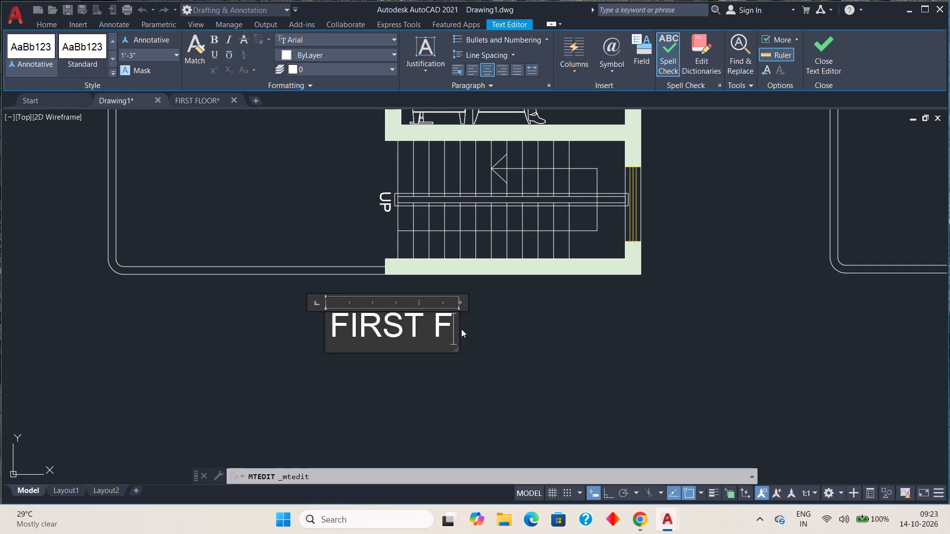
pyautogui.write('LOOR')
pyautogui.press('space')
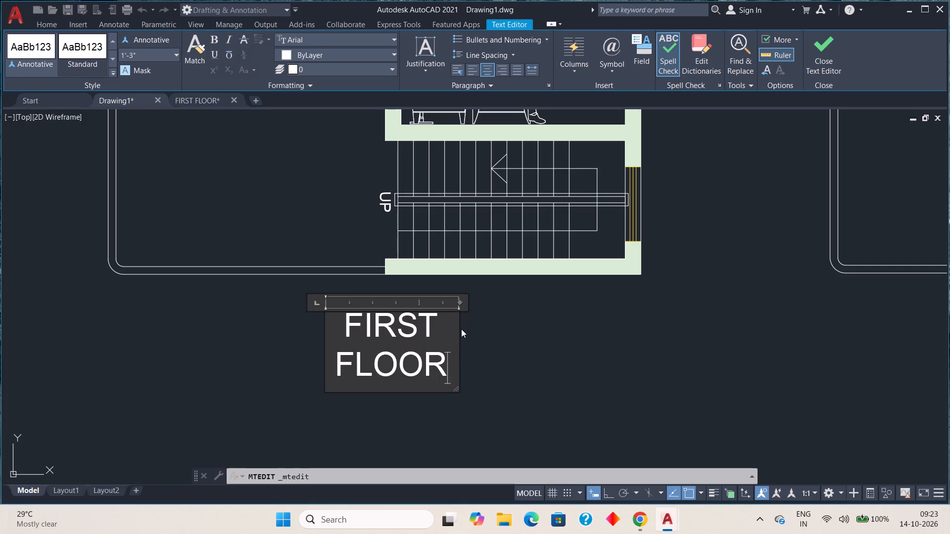
pyautogui.click(544, 366)
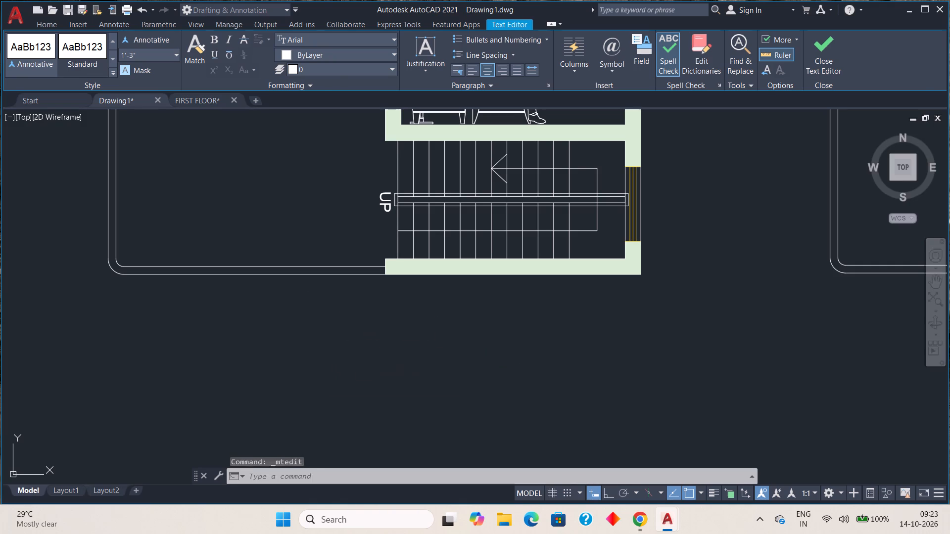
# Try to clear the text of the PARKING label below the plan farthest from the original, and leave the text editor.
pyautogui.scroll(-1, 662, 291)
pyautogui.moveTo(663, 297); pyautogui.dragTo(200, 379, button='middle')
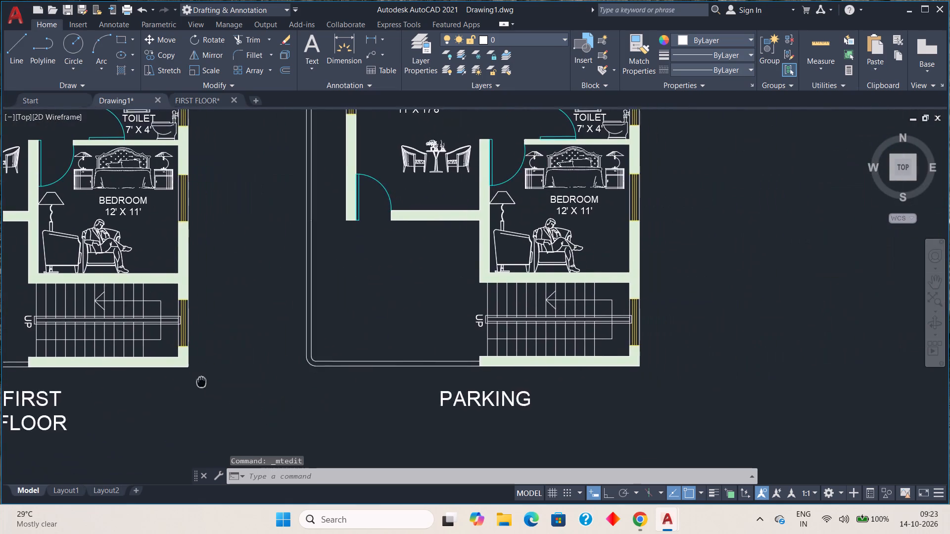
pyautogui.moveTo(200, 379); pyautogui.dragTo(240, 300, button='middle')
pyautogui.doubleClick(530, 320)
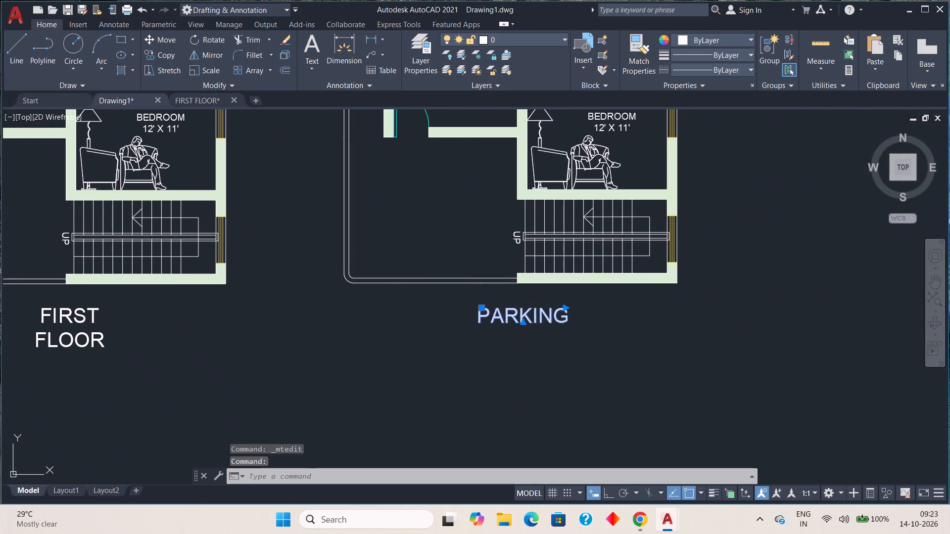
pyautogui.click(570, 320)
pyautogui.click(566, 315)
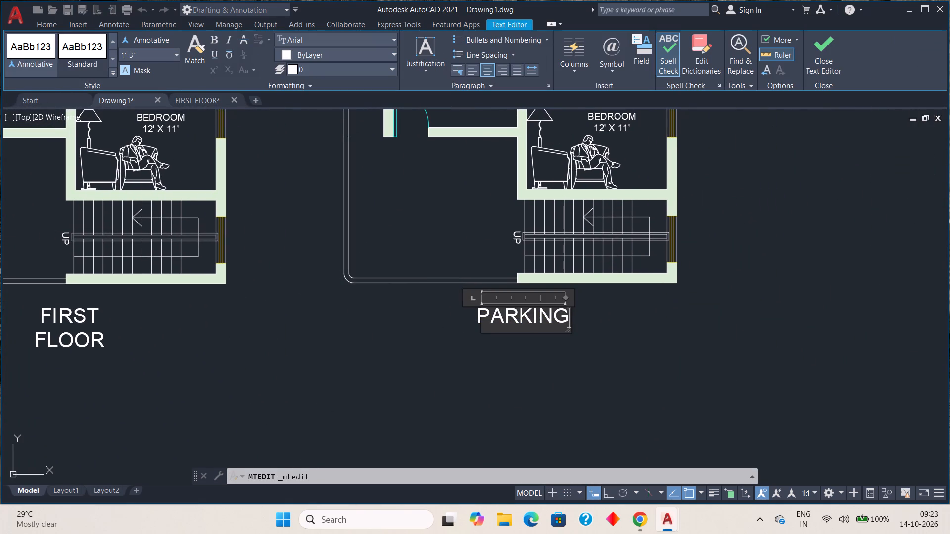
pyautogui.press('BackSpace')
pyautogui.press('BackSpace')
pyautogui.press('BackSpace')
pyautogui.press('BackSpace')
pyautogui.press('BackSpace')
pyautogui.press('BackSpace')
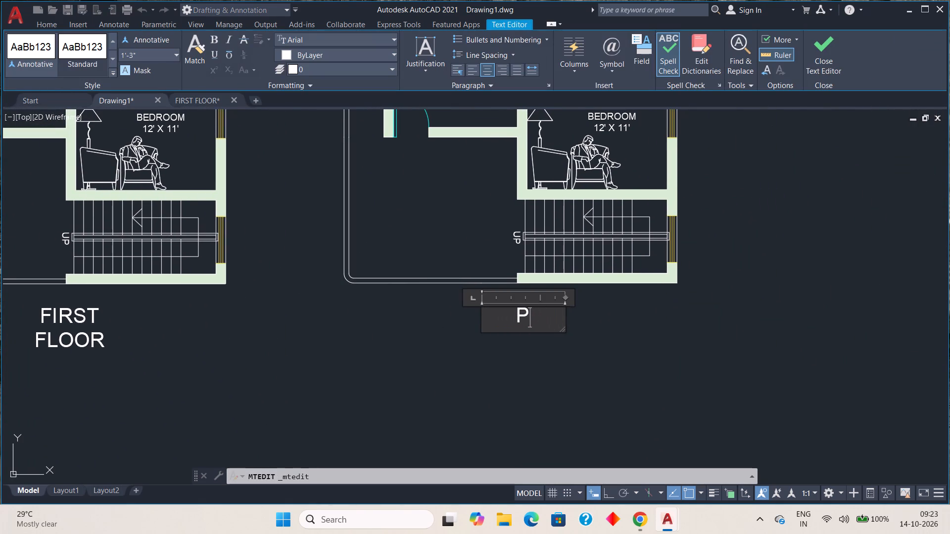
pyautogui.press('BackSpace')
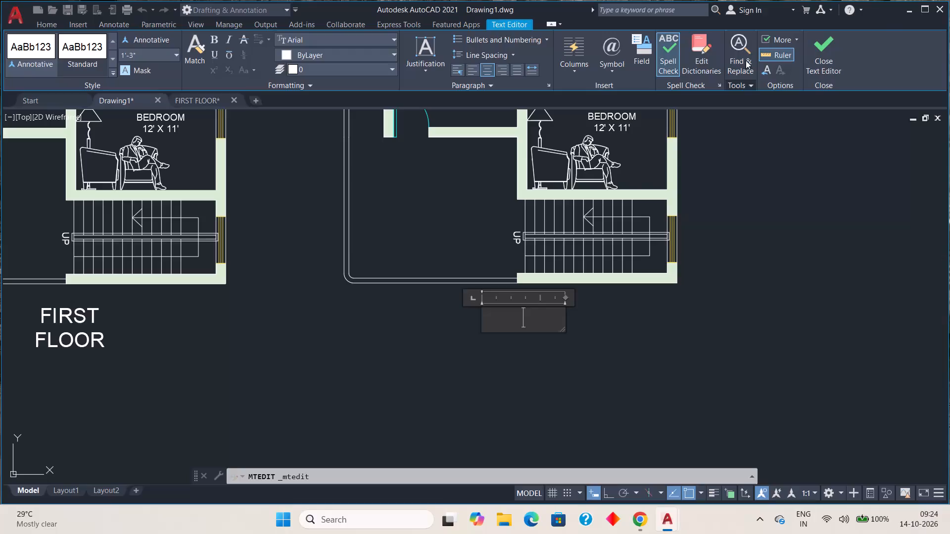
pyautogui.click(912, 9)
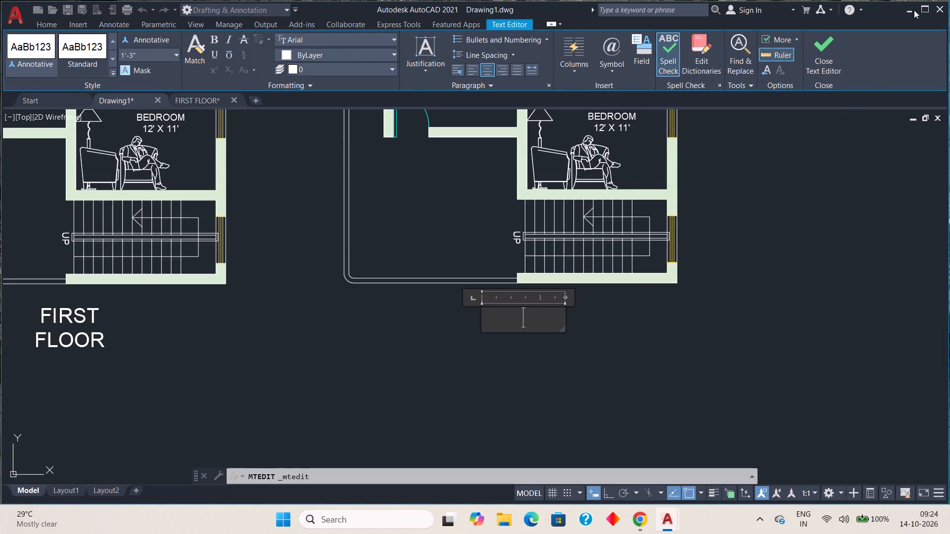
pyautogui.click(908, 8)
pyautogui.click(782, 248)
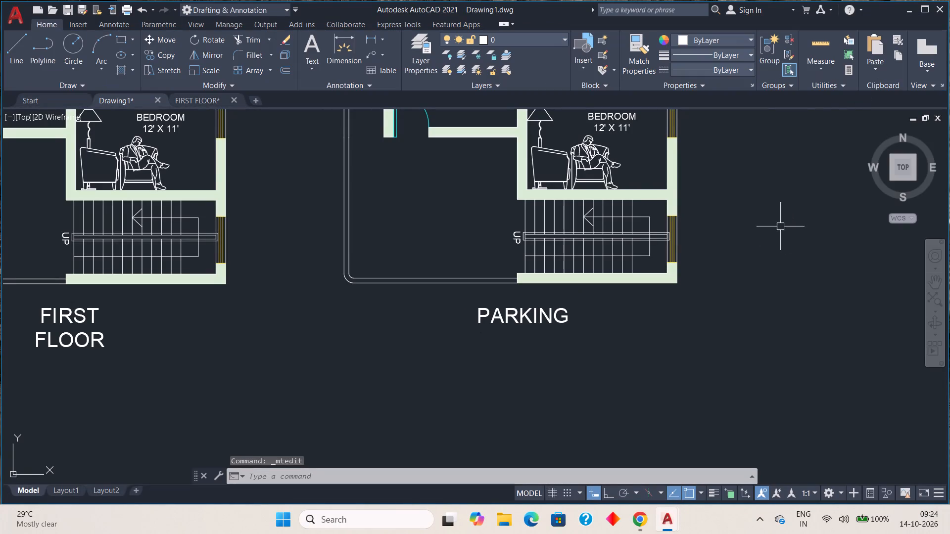
# Switch from AutoCAD to the desktop and launch Fuji.
pyautogui.click(913, 8)
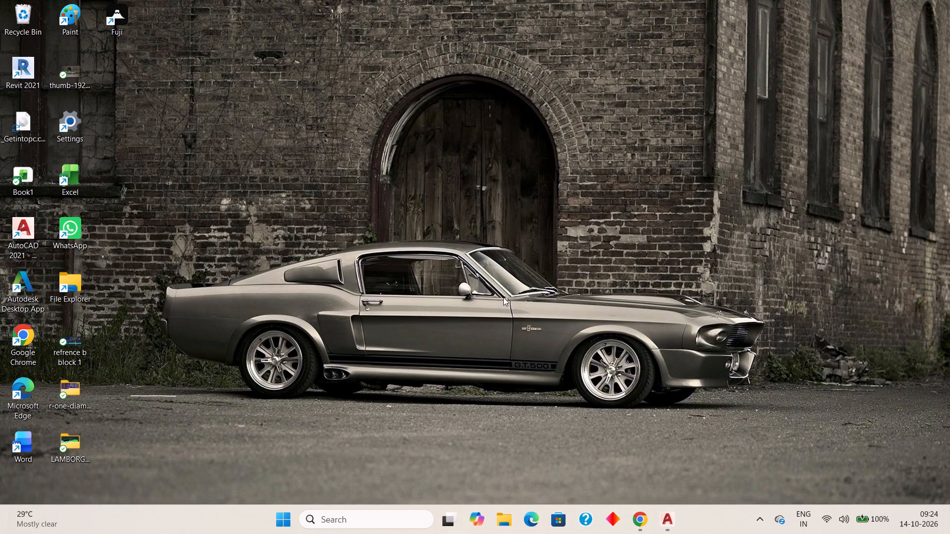
pyautogui.doubleClick(121, 25)
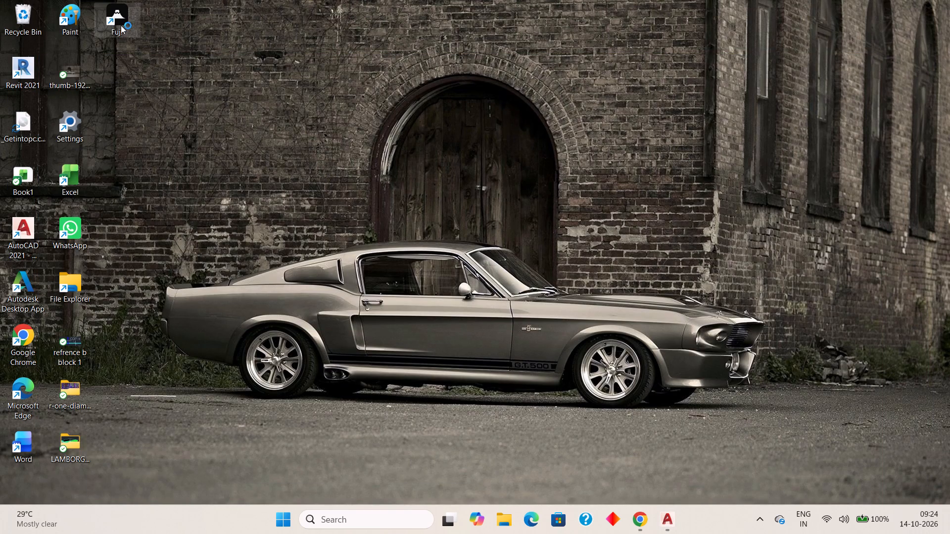
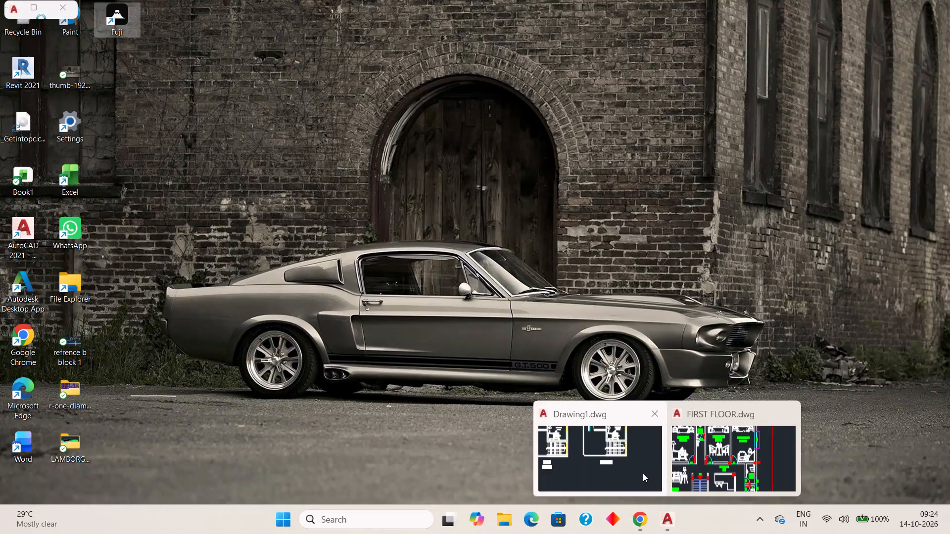
# Switch back to Drawing1.dwg in AutoCAD.
pyautogui.click(643, 473)
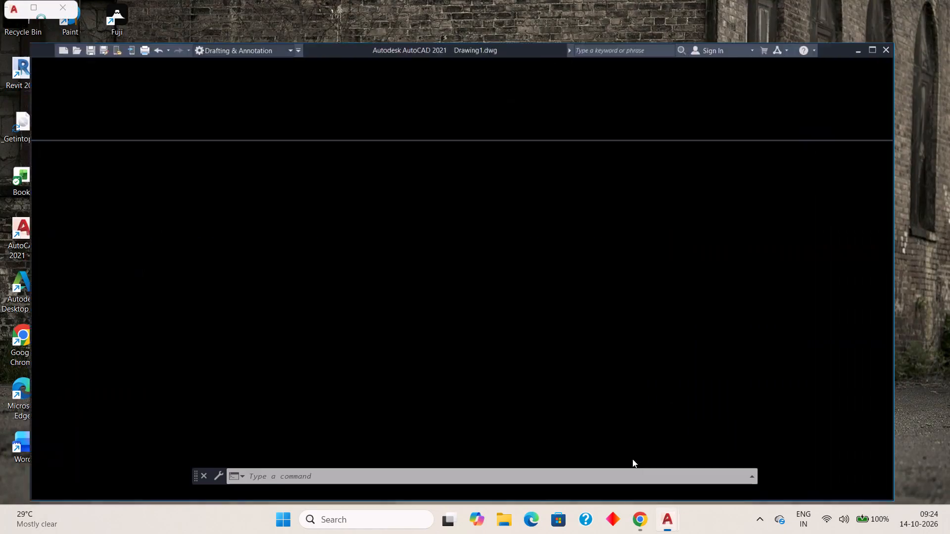
pyautogui.scroll(-1, 401, 257)
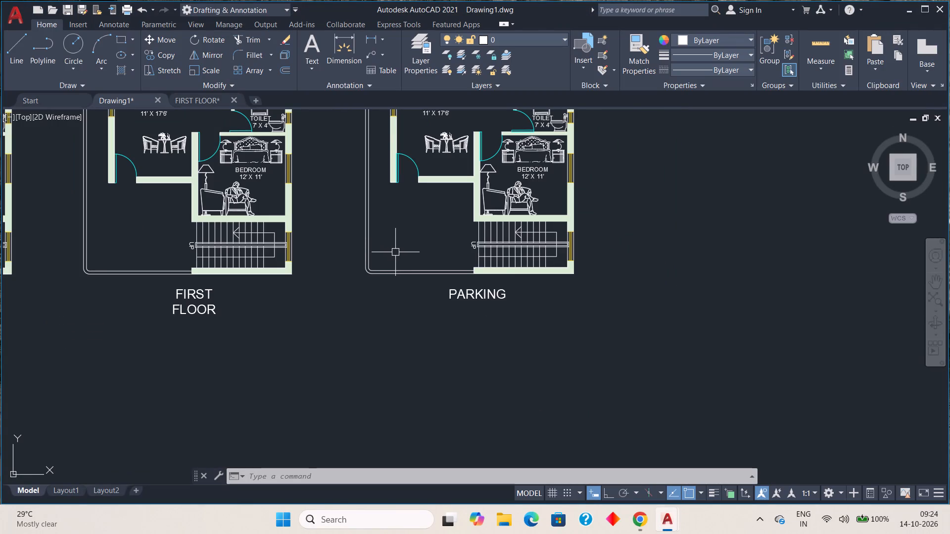
# Change the PARKING label below the staircase of the plan farthest from the original to SECOND FLOOR.
pyautogui.doubleClick(492, 297)
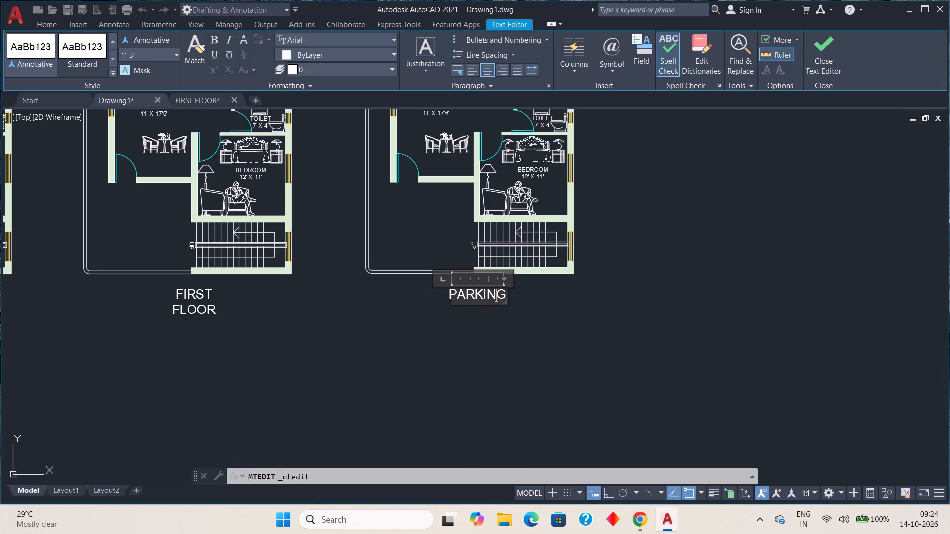
pyautogui.click(502, 296)
pyautogui.press('BackSpace')
pyautogui.press('BackSpace')
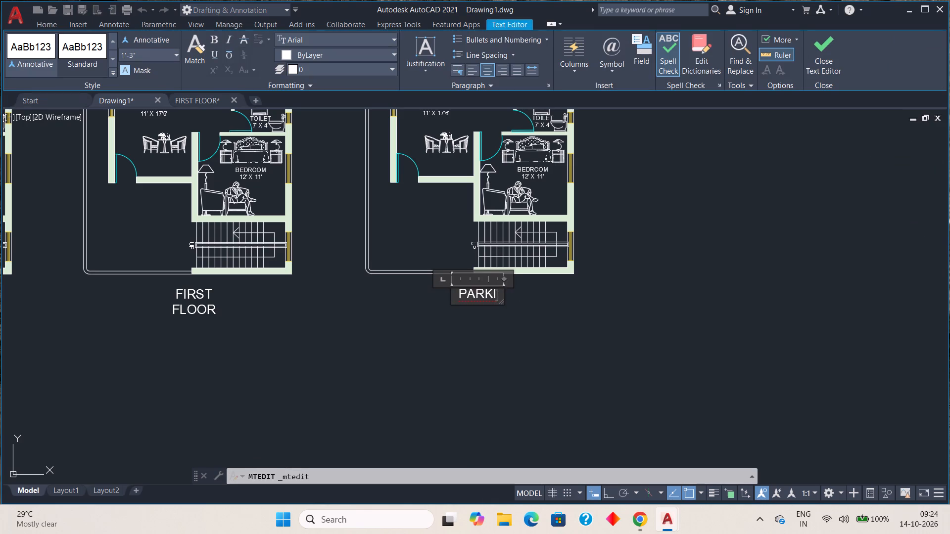
pyautogui.press('BackSpace')
pyautogui.press('BackSpace')
pyautogui.press('BackSpace')
pyautogui.press('BackSpace')
pyautogui.press('BackSpace')
pyautogui.write('SECOND')
pyautogui.press('space')
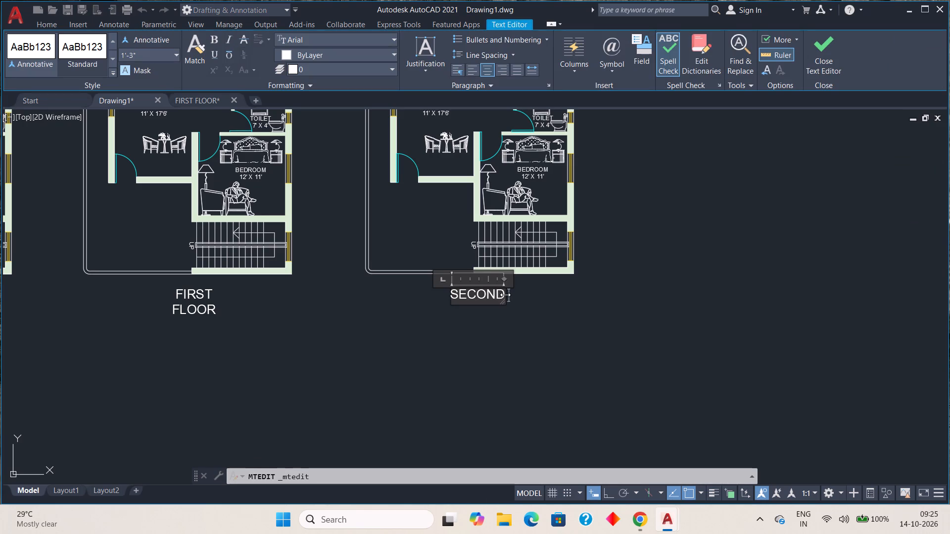
pyautogui.write('FLOO')
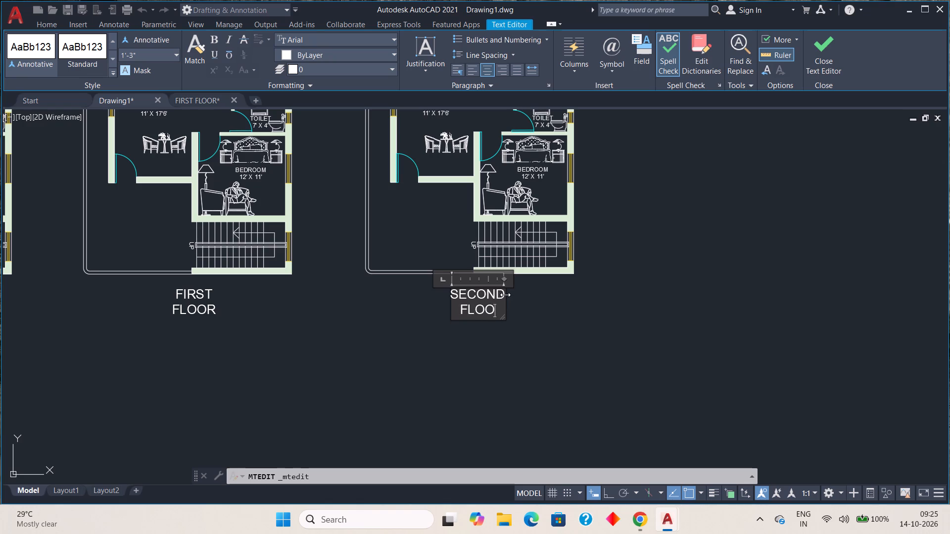
pyautogui.press('r')
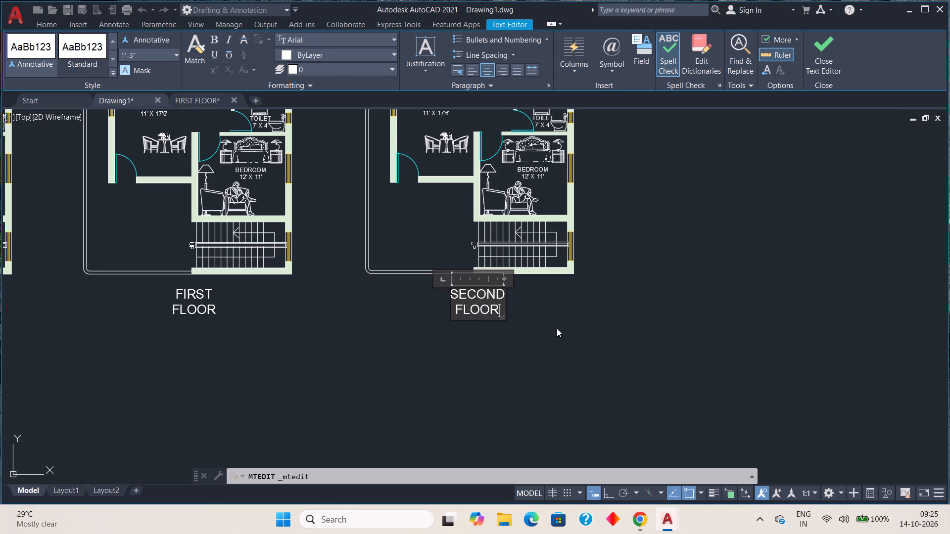
pyautogui.click(557, 328)
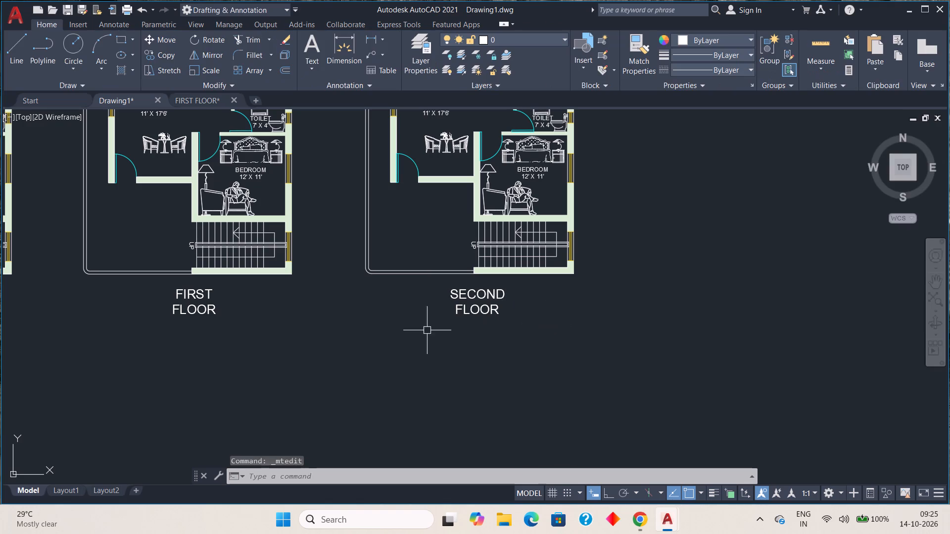
# Select the FIRST FLOOR and SECOND FLOOR titles below the two F.B plans.
pyautogui.moveTo(413, 333); pyautogui.dragTo(524, 355, button='middle')
pyautogui.scroll(-1, 526, 352)
pyautogui.moveTo(489, 348); pyautogui.dragTo(489, 348, button='middle')
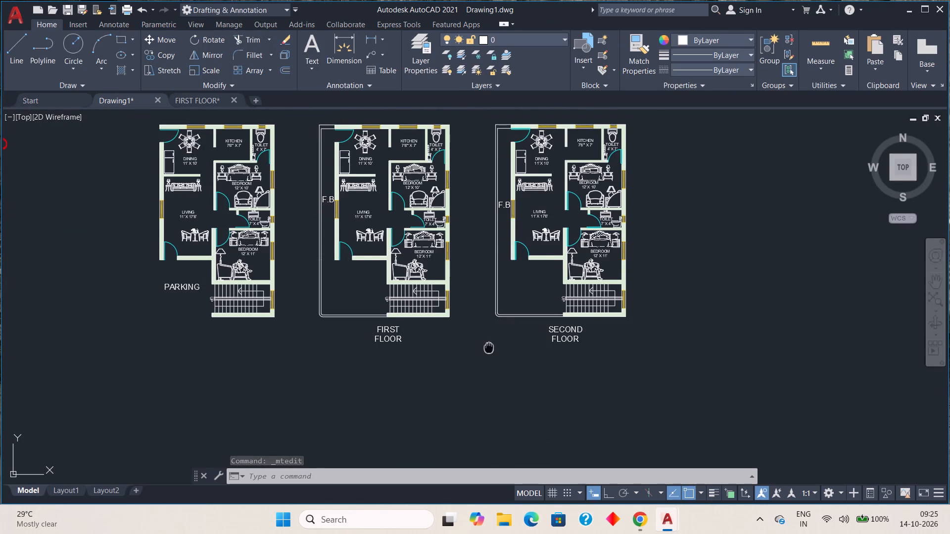
pyautogui.moveTo(489, 348); pyautogui.dragTo(581, 351, button='middle')
pyautogui.moveTo(510, 349); pyautogui.dragTo(561, 351, button='middle')
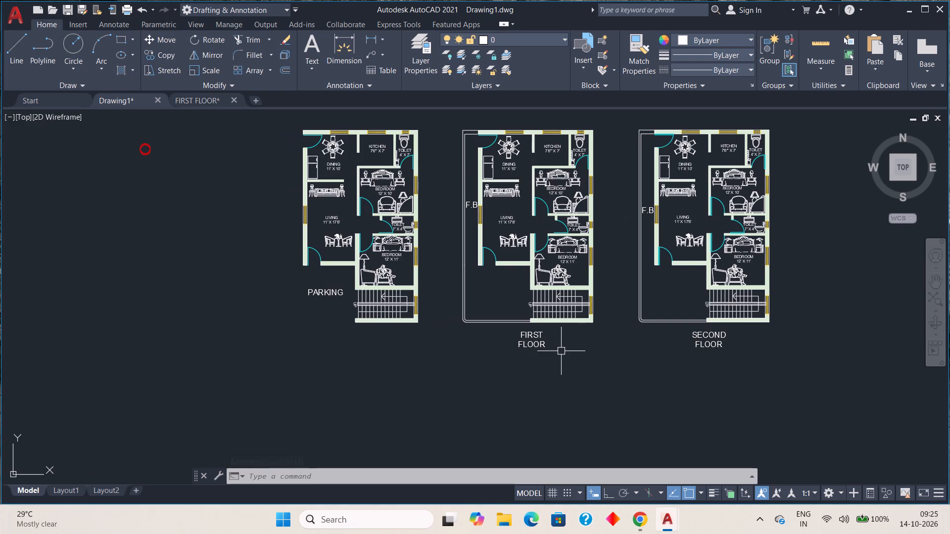
pyautogui.scroll(3, 530, 342)
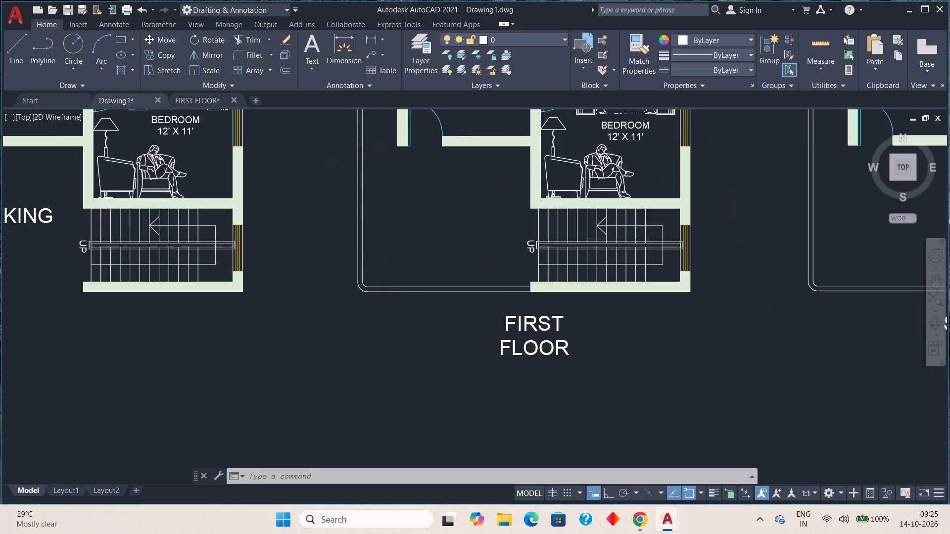
pyautogui.click(530, 316)
pyautogui.scroll(-2, 612, 315)
pyautogui.moveTo(616, 318); pyautogui.dragTo(425, 369, button='middle')
pyautogui.click(660, 369)
pyautogui.moveTo(607, 294); pyautogui.dragTo(521, 379, button='middle')
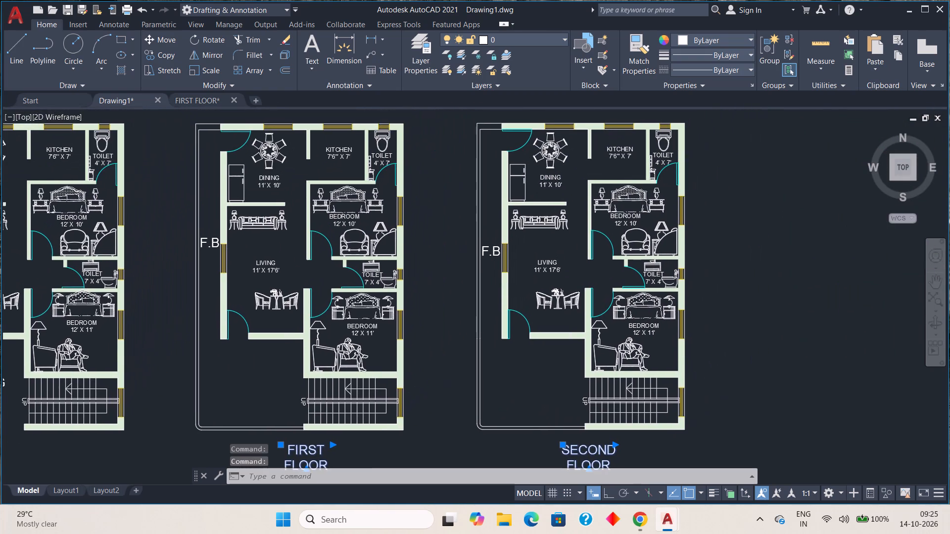
# Add the SECOND FLOOR plan's UP, F.B, LIVING, DINING, KITCHEN, both BEDROOM and both TOILET labels to the selection.
pyautogui.scroll(4, 587, 397)
pyautogui.click(581, 408)
pyautogui.scroll(-2, 558, 339)
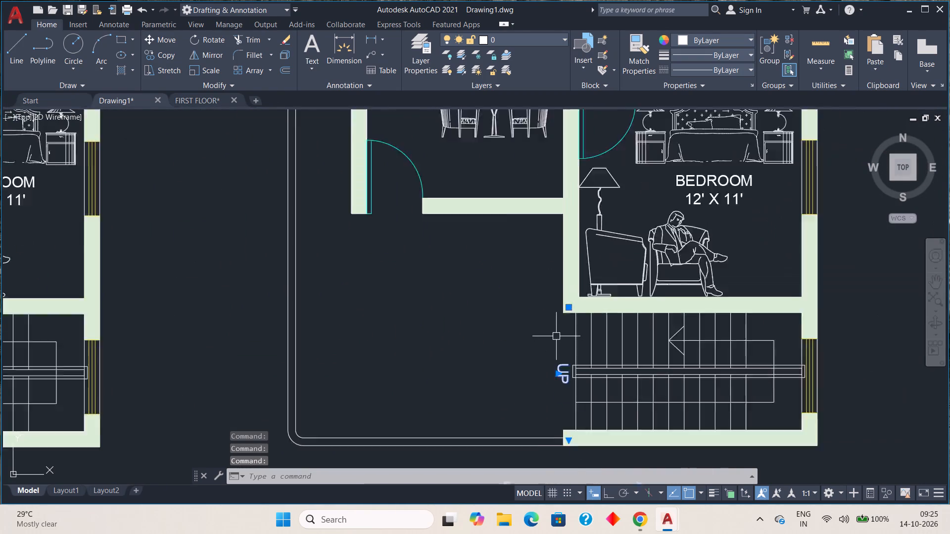
pyautogui.scroll(-1, 556, 335)
pyautogui.moveTo(591, 285); pyautogui.dragTo(525, 368, button='middle')
pyautogui.click(583, 323)
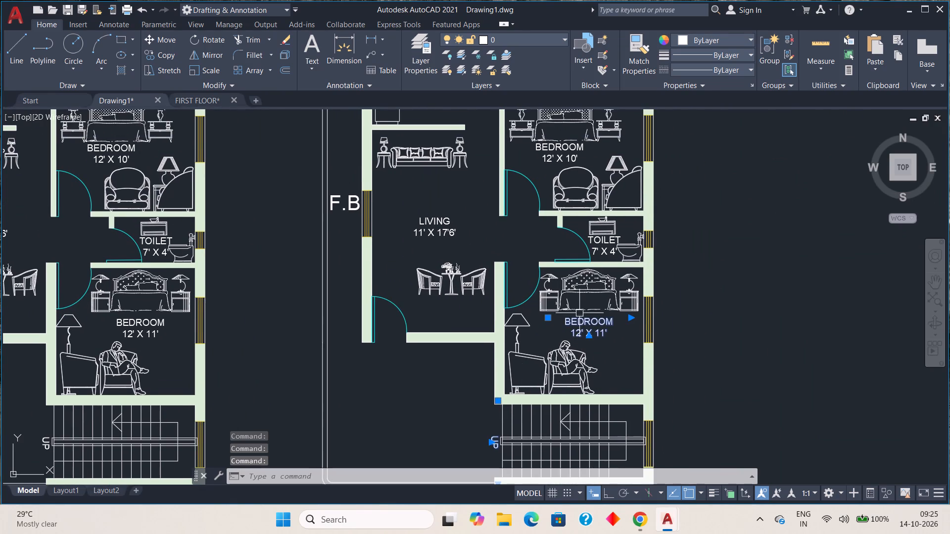
pyautogui.moveTo(576, 303); pyautogui.dragTo(565, 353, button='middle')
pyautogui.click(584, 293)
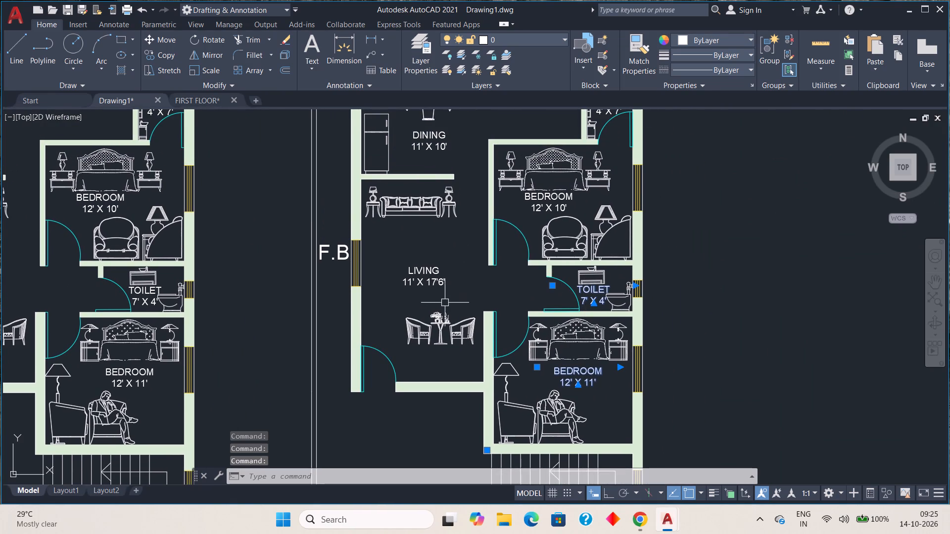
pyautogui.click(418, 277)
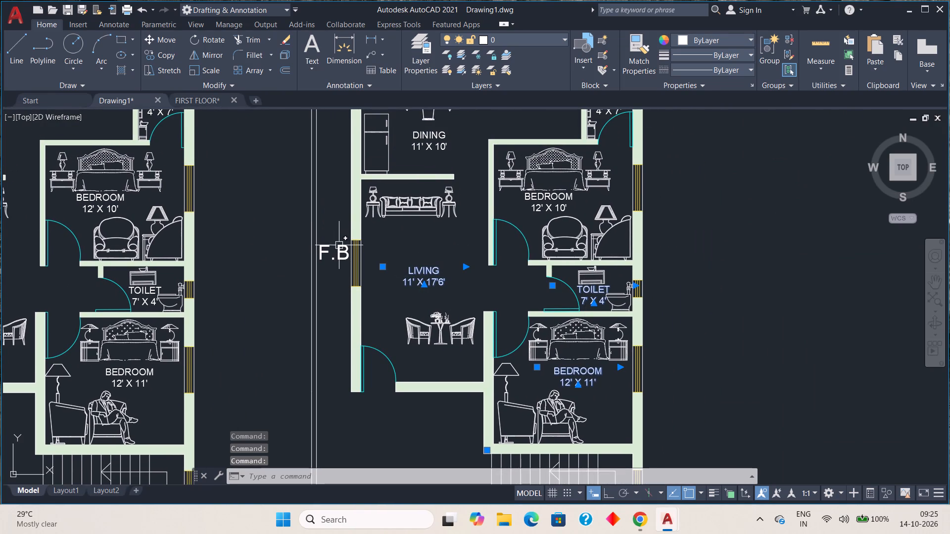
pyautogui.click(339, 246)
pyautogui.moveTo(396, 231); pyautogui.dragTo(348, 297, button='middle')
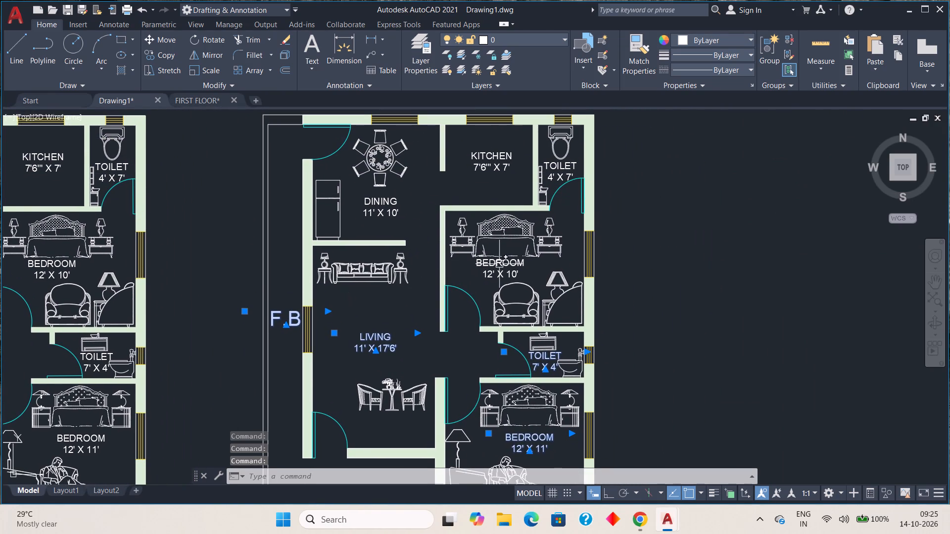
pyautogui.click(499, 263)
pyautogui.click(479, 164)
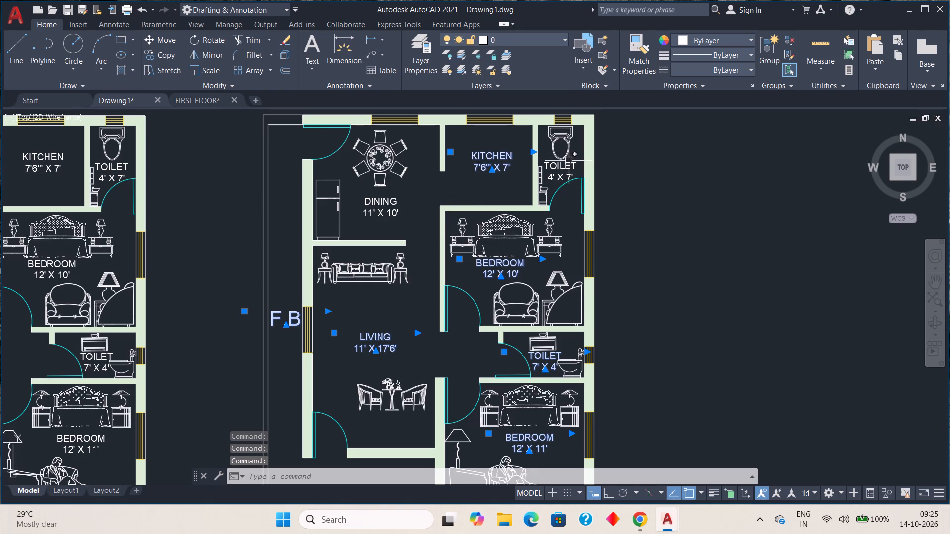
pyautogui.click(569, 164)
pyautogui.click(371, 211)
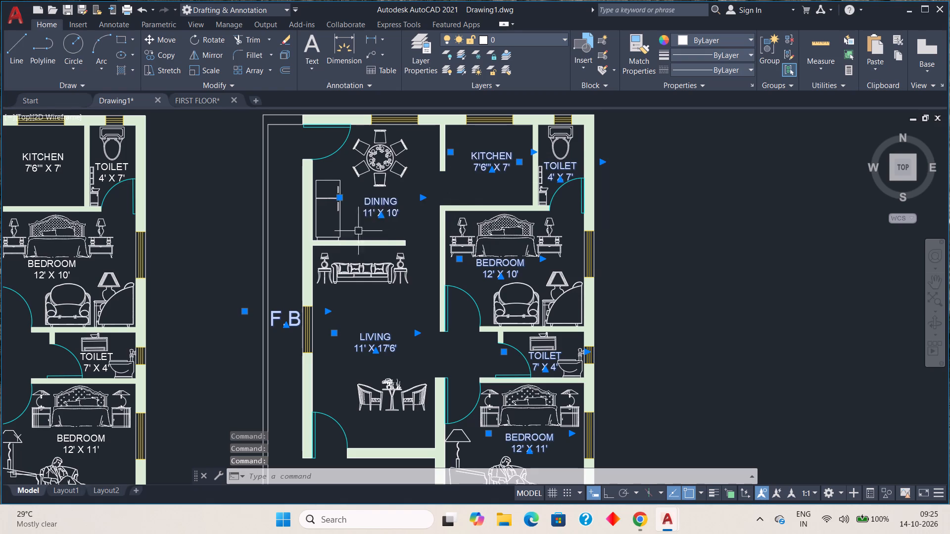
# Add the FIRST FLOOR plan's F.B, LIVING, DINING, KITCHEN, both BEDROOM and both TOILET labels to the selection.
pyautogui.scroll(-2, 315, 257)
pyautogui.moveTo(305, 274); pyautogui.dragTo(522, 246, button='middle')
pyautogui.scroll(3, 437, 305)
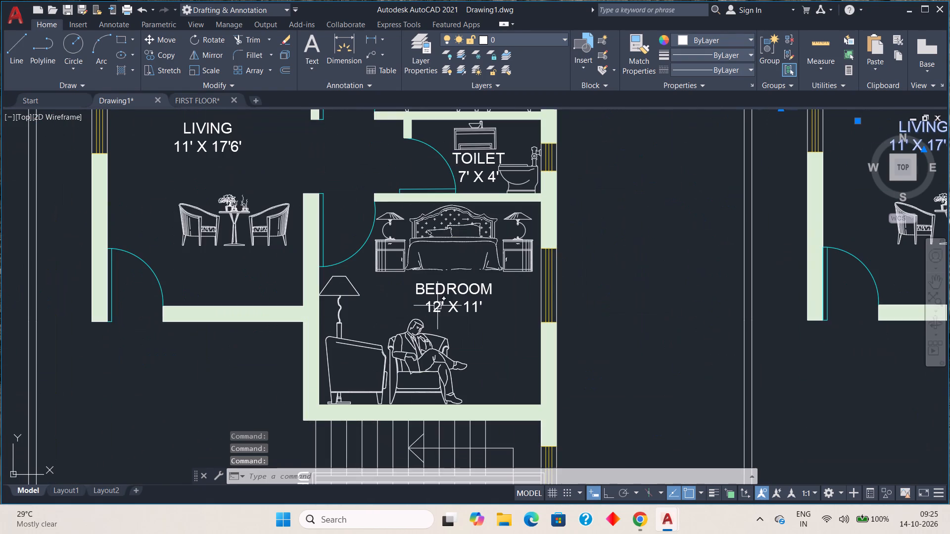
pyautogui.click(446, 291)
pyautogui.moveTo(435, 282); pyautogui.dragTo(439, 365, button='middle')
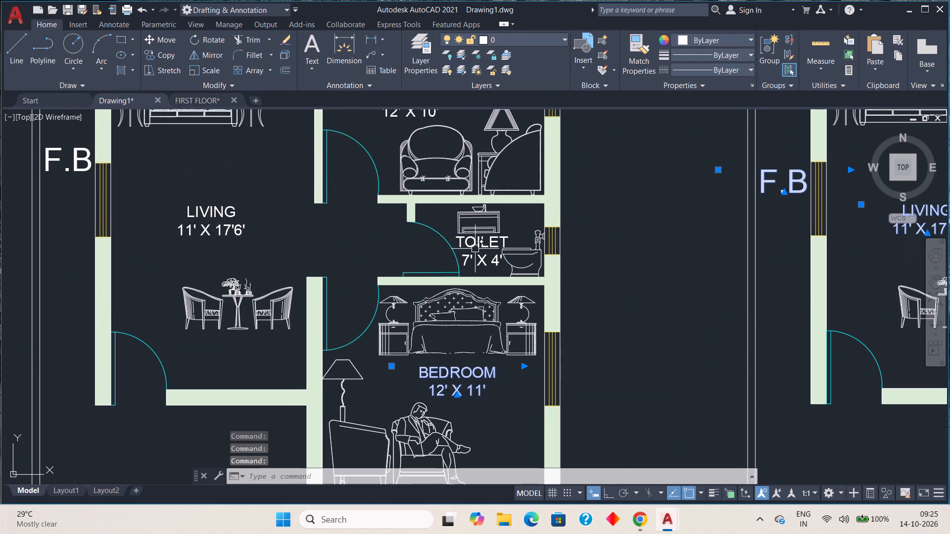
pyautogui.click(475, 244)
pyautogui.click(238, 228)
pyautogui.moveTo(270, 215); pyautogui.dragTo(298, 292, button='middle')
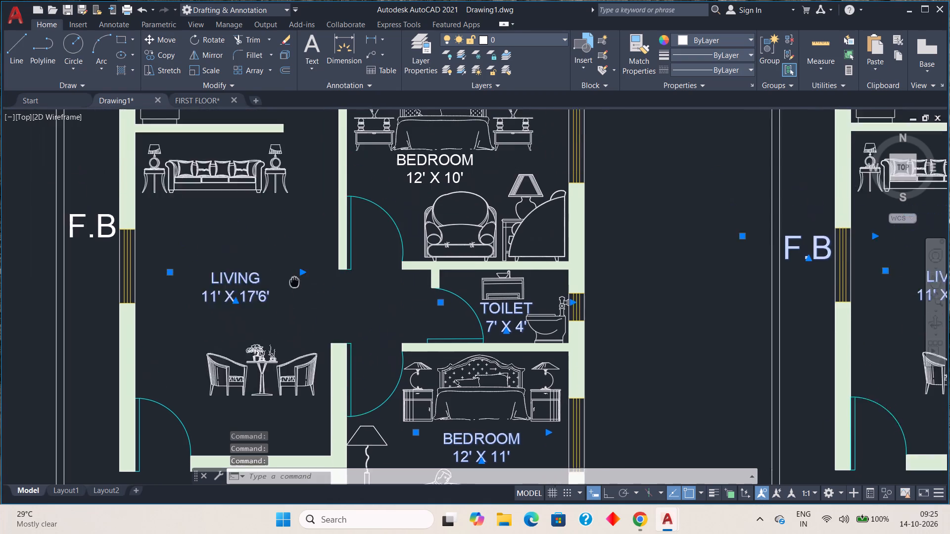
pyautogui.moveTo(298, 292); pyautogui.dragTo(336, 377, button='middle')
pyautogui.click(286, 180)
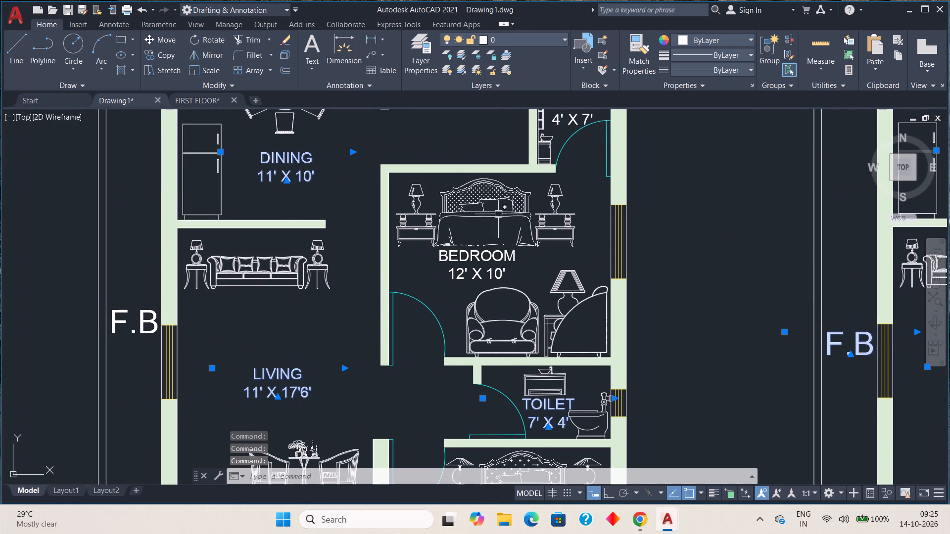
pyautogui.click(498, 260)
pyautogui.moveTo(554, 192); pyautogui.dragTo(495, 333, button='middle')
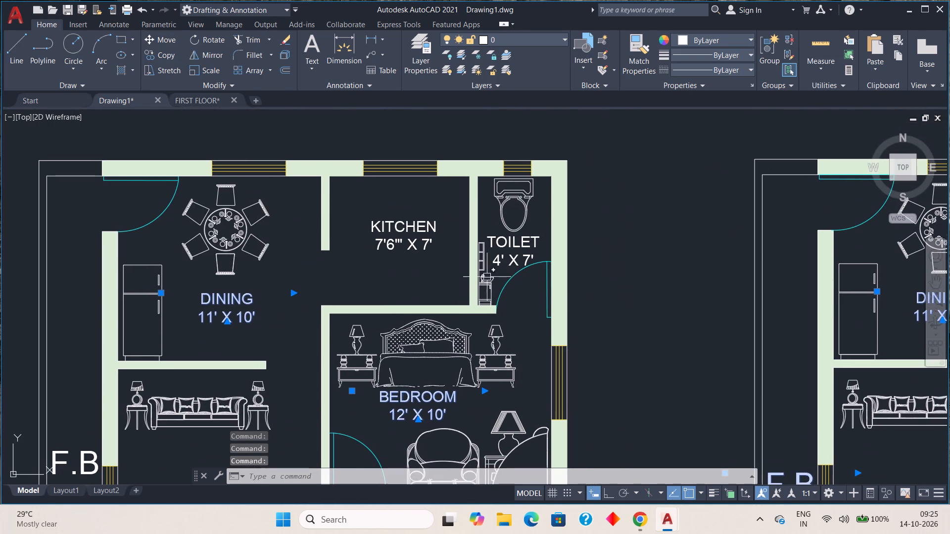
pyautogui.click(498, 240)
pyautogui.click(383, 231)
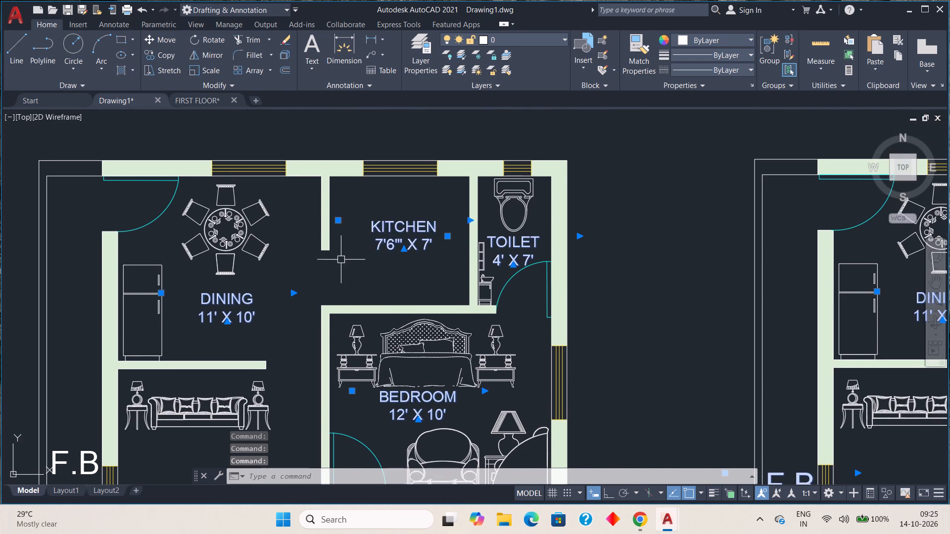
pyautogui.scroll(-2, 336, 270)
pyautogui.moveTo(327, 292); pyautogui.dragTo(443, 240, button='middle')
pyautogui.scroll(2, 352, 286)
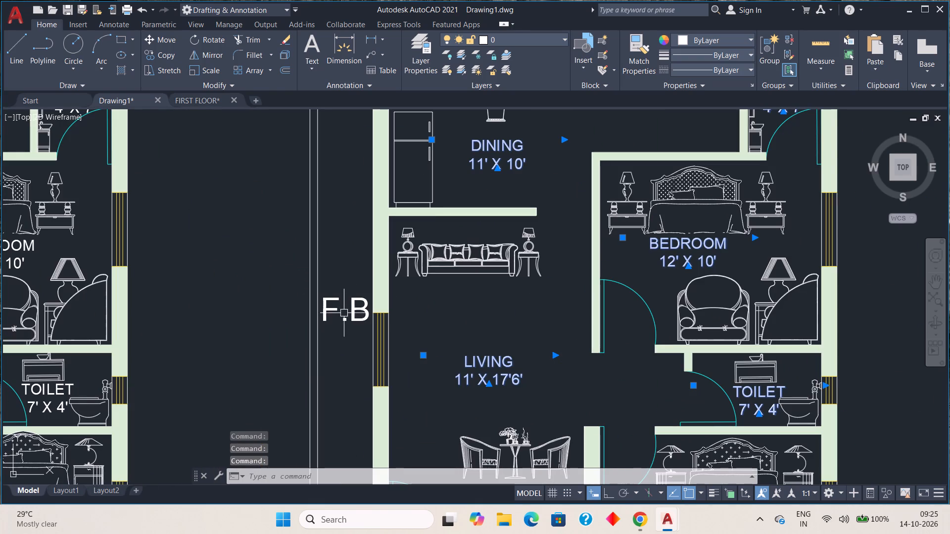
pyautogui.click(352, 309)
# Add the PARKING plan's LIVING, DINING, KITCHEN, both BEDROOM and both TOILET labels to the selection.
pyautogui.scroll(-2, 353, 312)
pyautogui.moveTo(416, 352); pyautogui.dragTo(413, 235, button='middle')
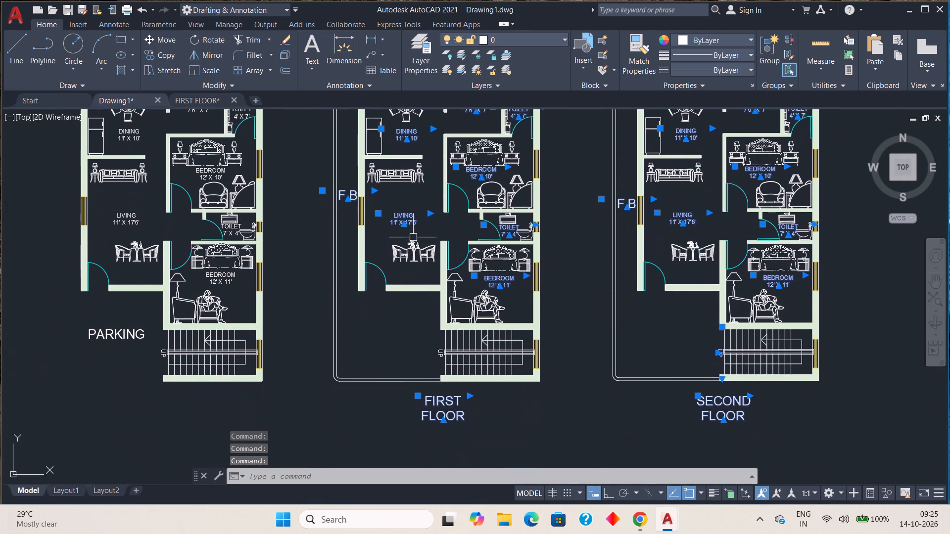
pyautogui.scroll(-1, 381, 311)
pyautogui.moveTo(380, 313); pyautogui.dragTo(450, 337, button='middle')
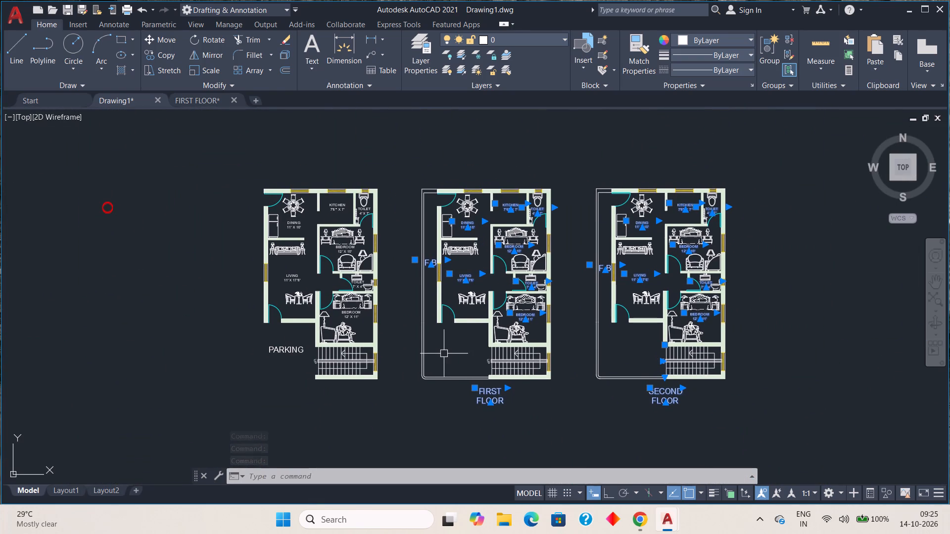
pyautogui.scroll(3, 338, 318)
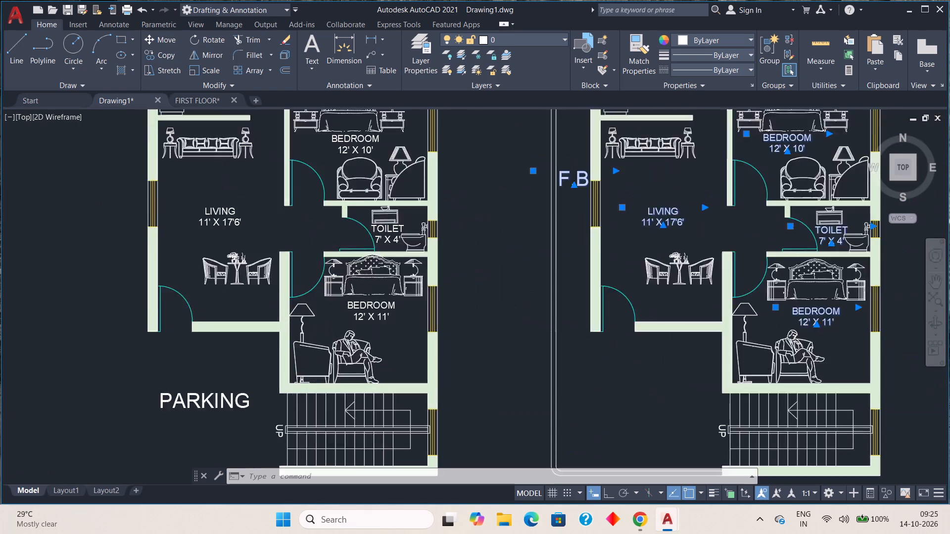
pyautogui.click(383, 301)
pyautogui.moveTo(306, 275); pyautogui.dragTo(391, 346, button='middle')
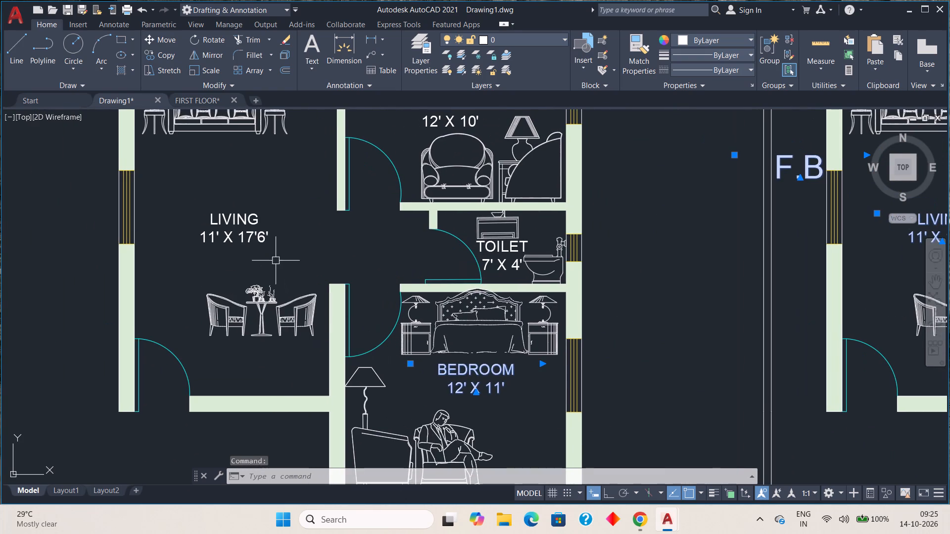
pyautogui.click(251, 227)
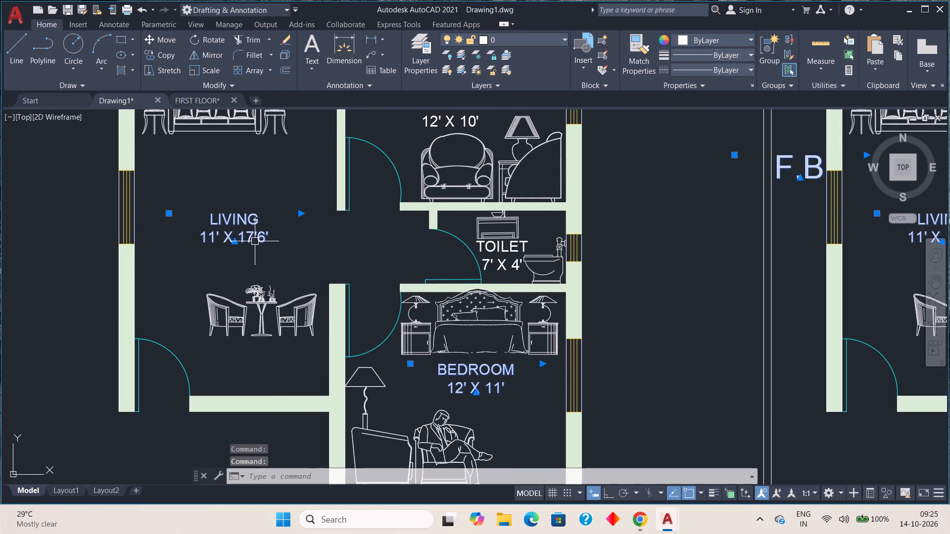
pyautogui.moveTo(334, 216); pyautogui.dragTo(324, 248, button='middle')
pyautogui.click(479, 281)
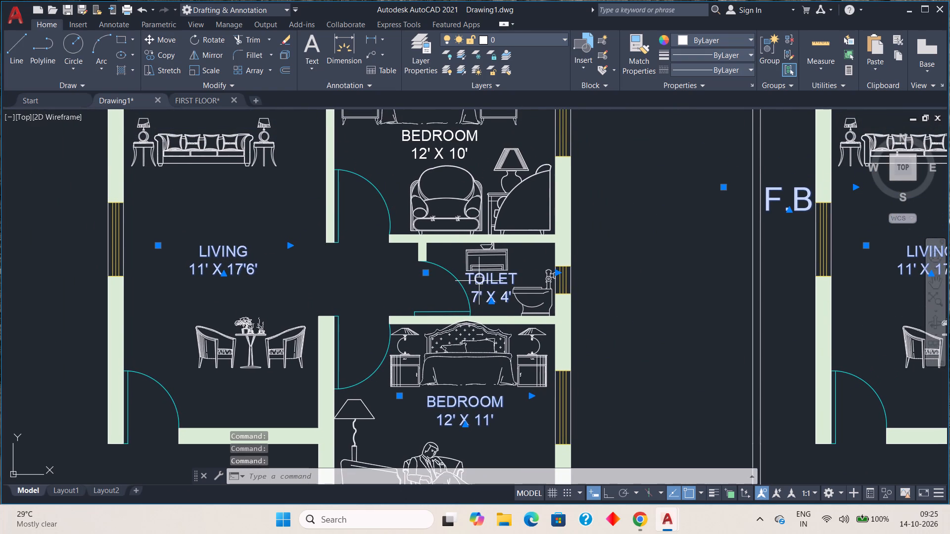
pyautogui.moveTo(412, 231); pyautogui.dragTo(397, 304, button='middle')
pyautogui.click(400, 216)
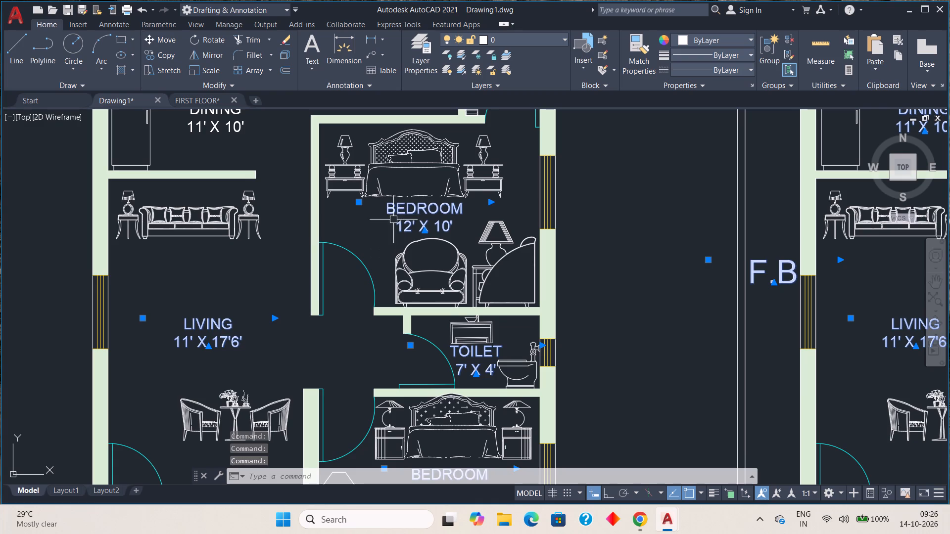
pyautogui.moveTo(256, 263); pyautogui.dragTo(268, 341, button='middle')
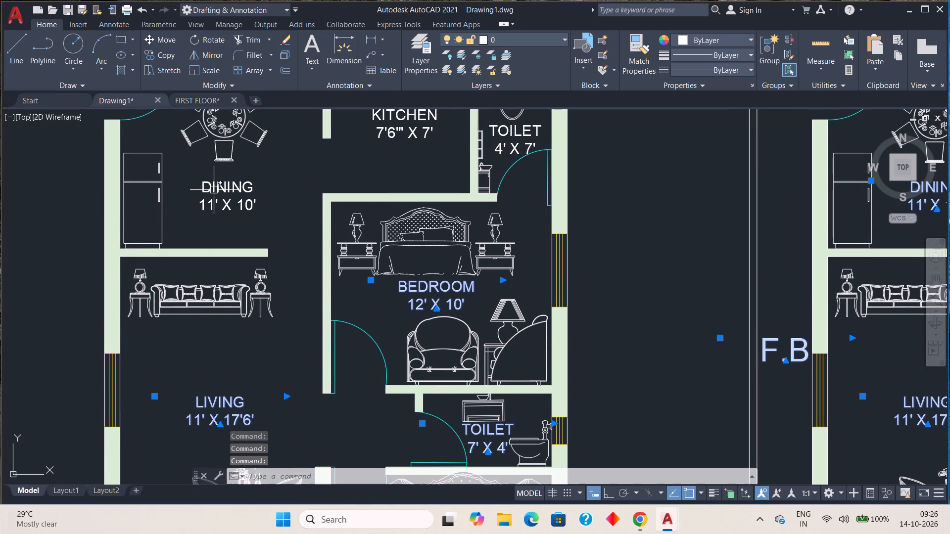
pyautogui.click(214, 189)
pyautogui.moveTo(254, 194); pyautogui.dragTo(244, 265, button='middle')
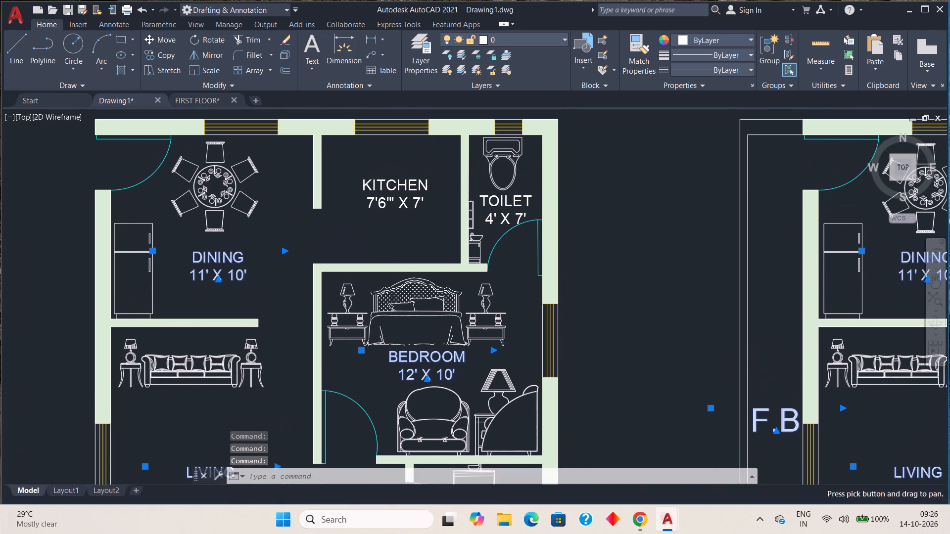
pyautogui.click(376, 184)
pyautogui.click(520, 203)
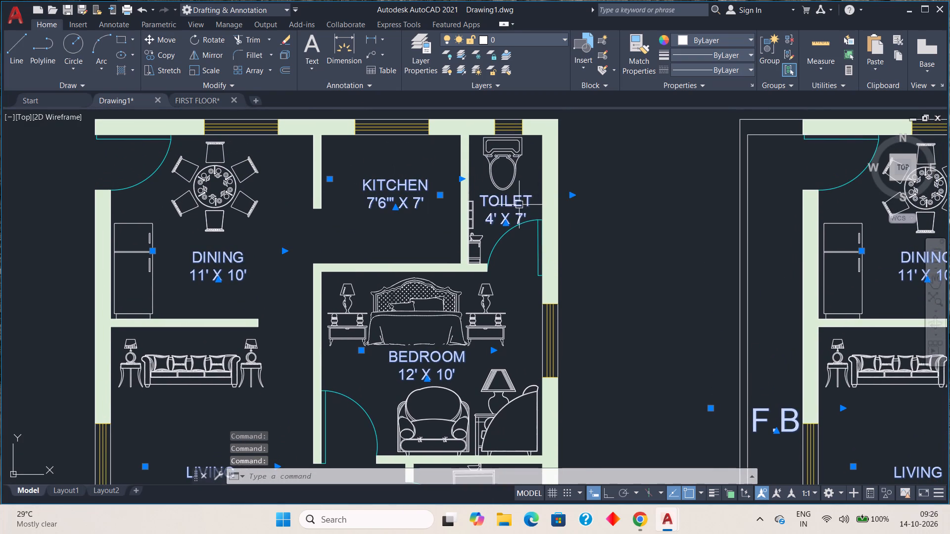
# Add the PARKING title and the UP labels at the PARKING and FIRST FLOOR plans' staircases to the selection.
pyautogui.scroll(-2, 495, 261)
pyautogui.moveTo(515, 307); pyautogui.dragTo(466, 175, button='middle')
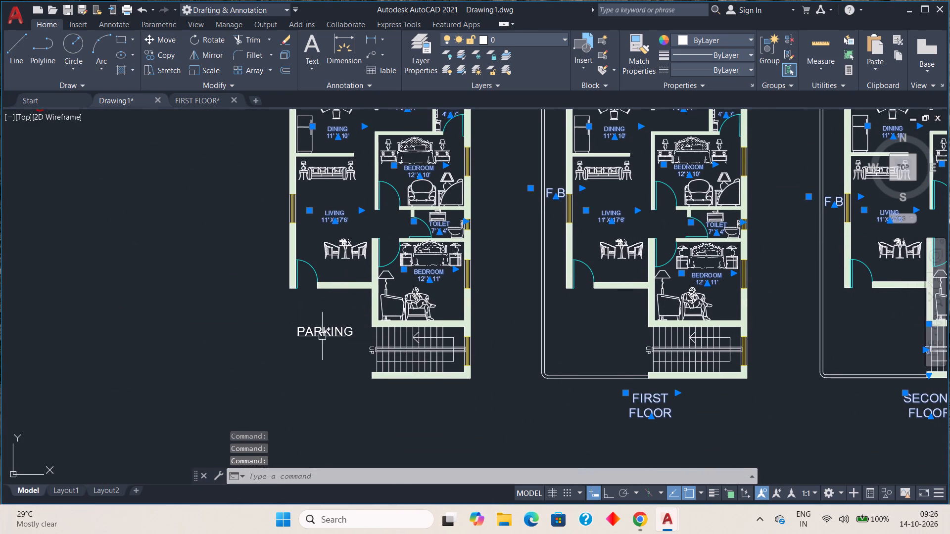
pyautogui.click(324, 333)
pyautogui.scroll(-1, 390, 290)
pyautogui.scroll(2, 391, 313)
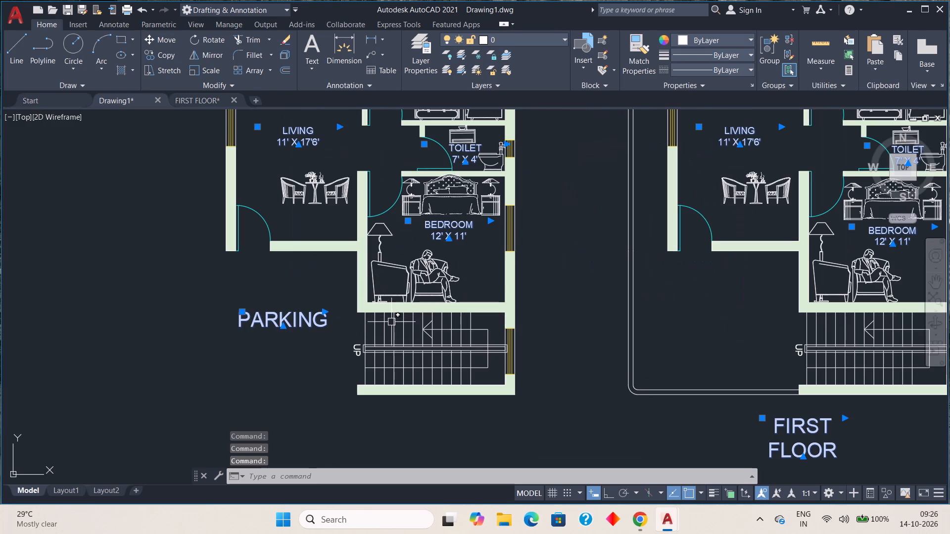
pyautogui.click(357, 344)
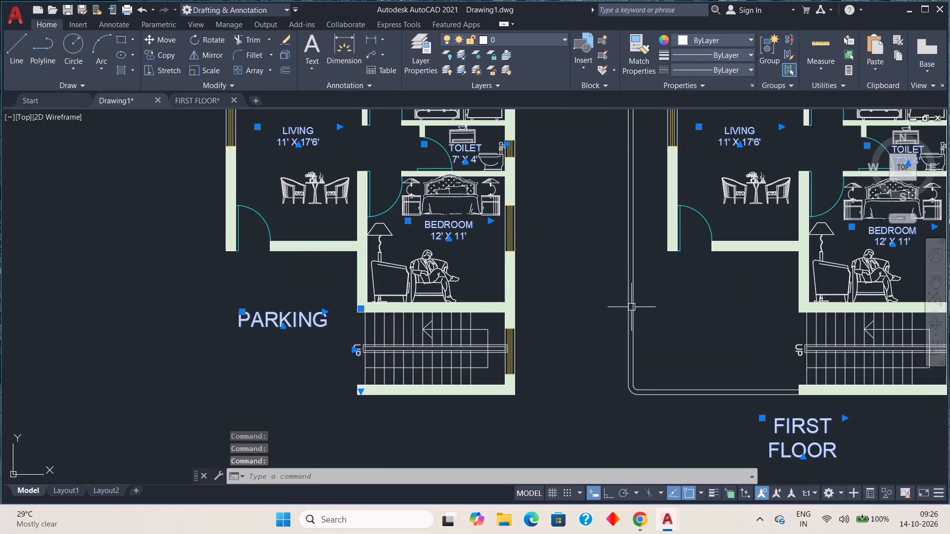
pyautogui.click(798, 349)
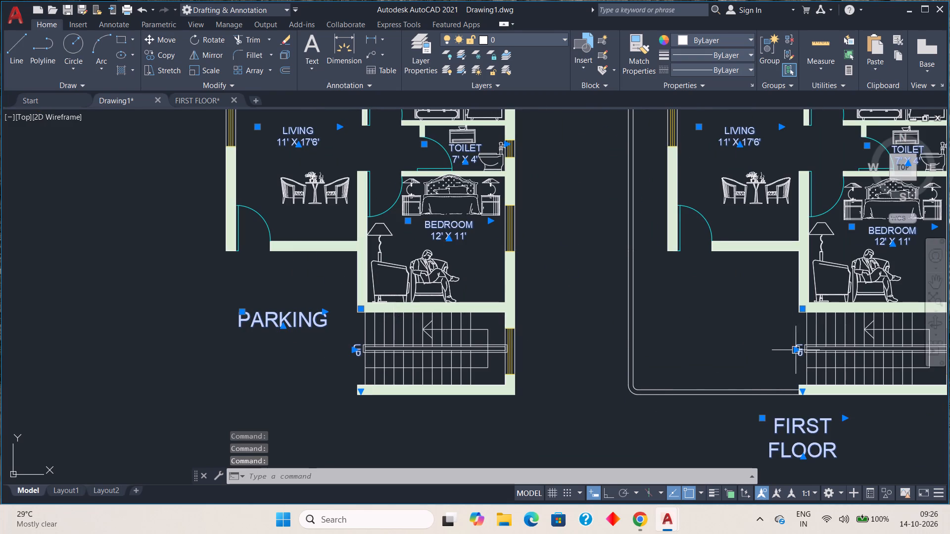
# Set the colour of all the selected text labels to 247,171,174 and clear the selection.
pyautogui.scroll(-2, 648, 340)
pyautogui.moveTo(657, 297); pyautogui.dragTo(590, 346, button='middle')
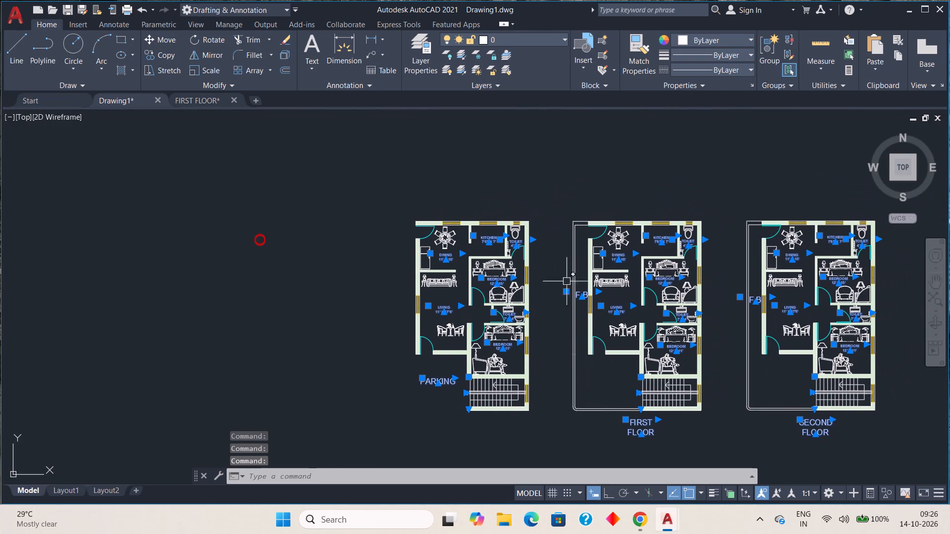
pyautogui.click(751, 35)
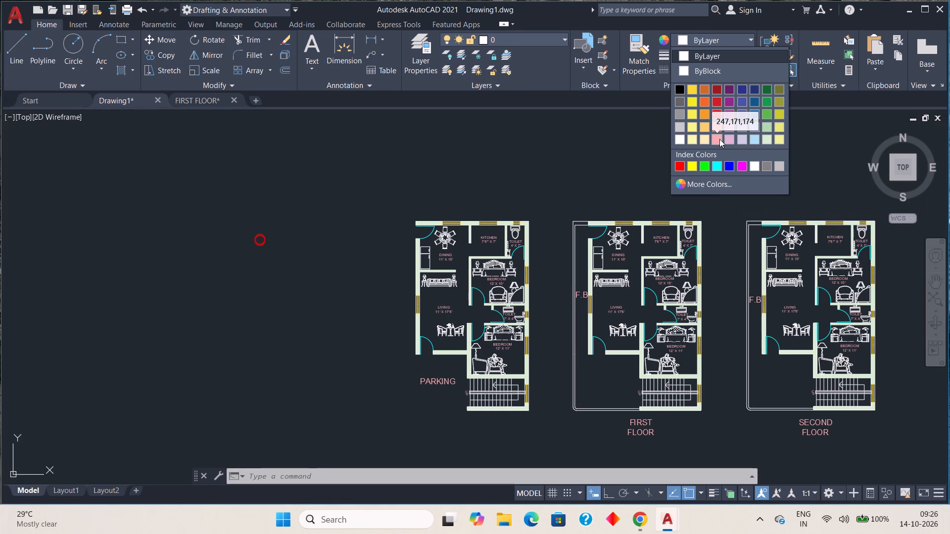
pyautogui.click(719, 139)
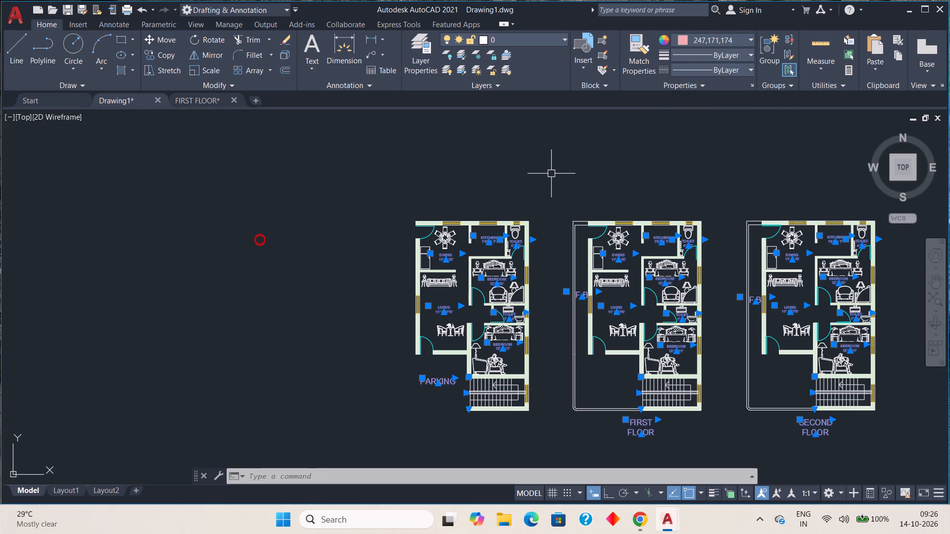
pyautogui.press('Escape')
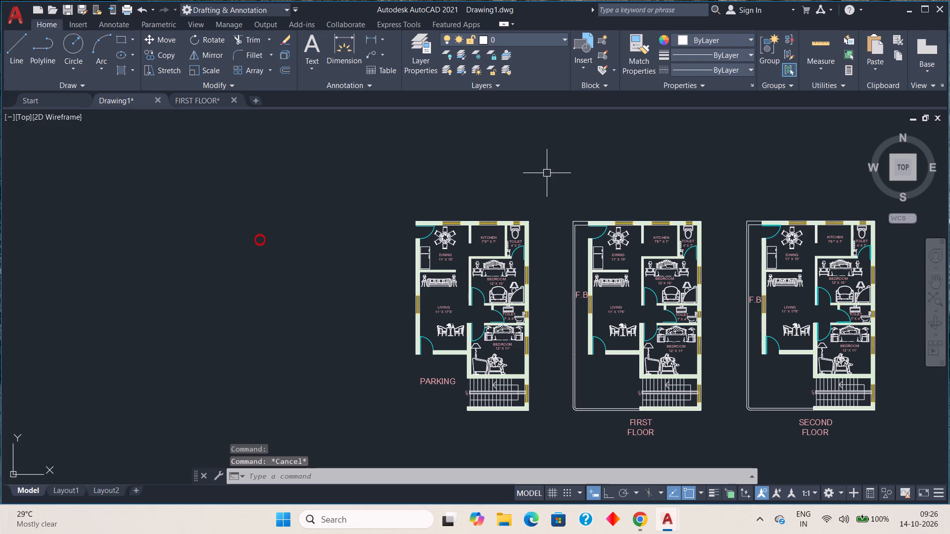
# Examine the recoloured labels and titles across the PARKING, FIRST FLOOR and SECOND FLOOR plans.
pyautogui.scroll(3, 589, 315)
pyautogui.scroll(-2, 589, 312)
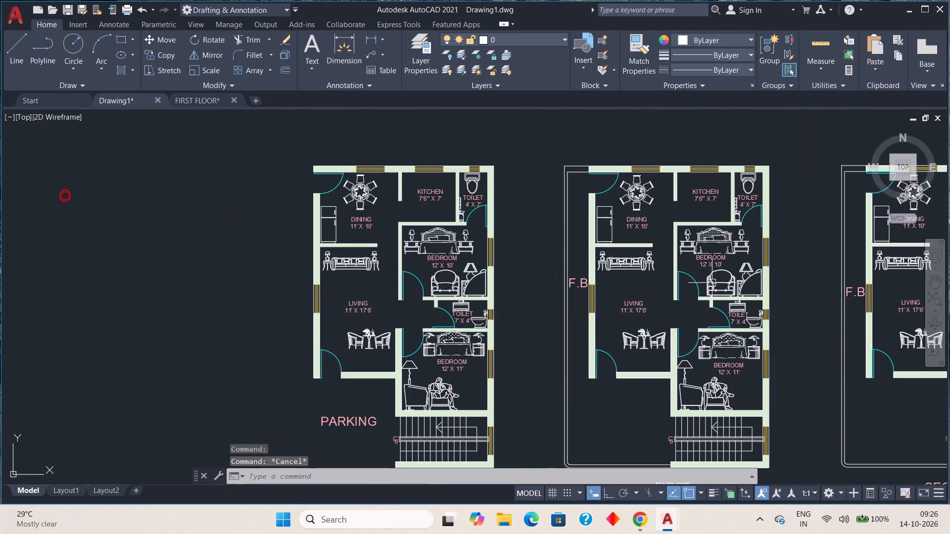
pyautogui.moveTo(715, 280); pyautogui.dragTo(606, 309, button='middle')
pyautogui.scroll(-1, 614, 305)
pyautogui.moveTo(672, 311); pyautogui.dragTo(611, 276, button='middle')
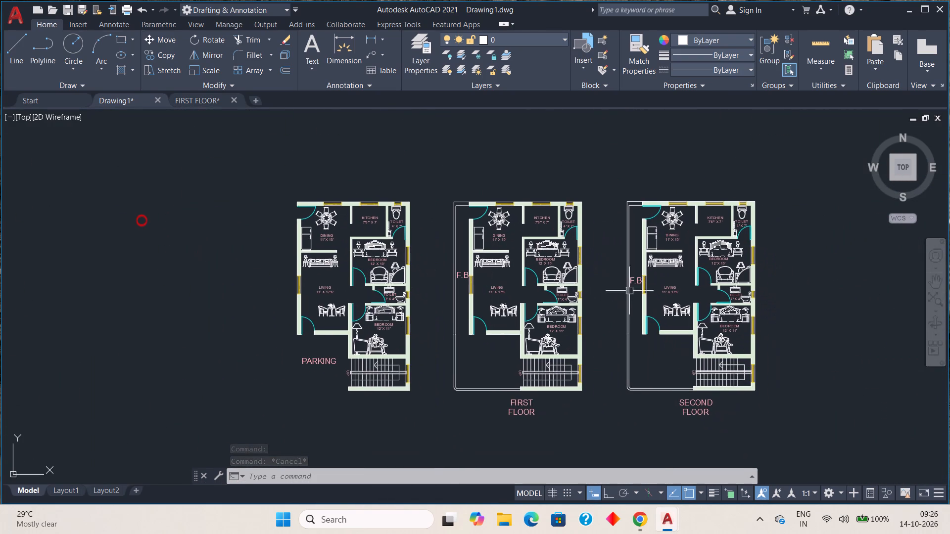
pyautogui.scroll(2, 664, 313)
pyautogui.scroll(-2, 663, 313)
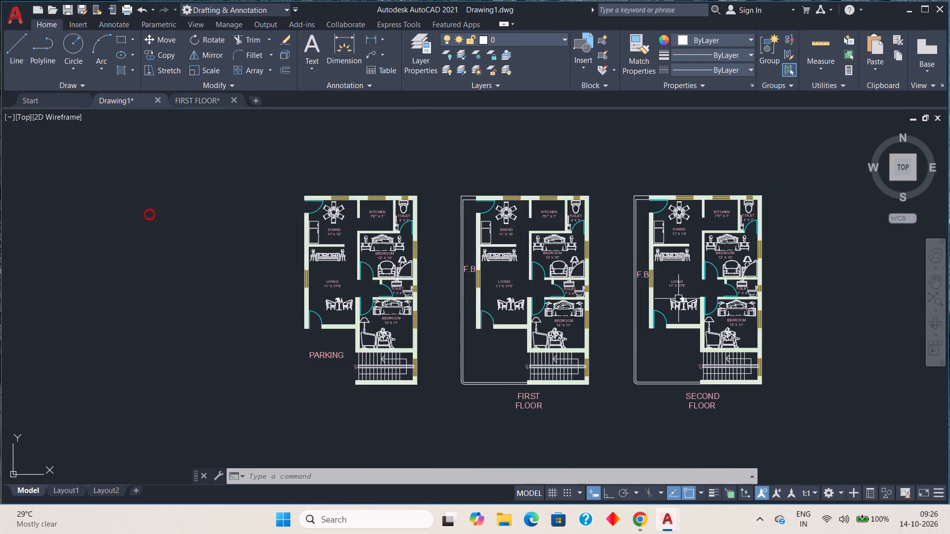
pyautogui.scroll(1, 677, 299)
pyautogui.moveTo(672, 301); pyautogui.dragTo(700, 295, button='middle')
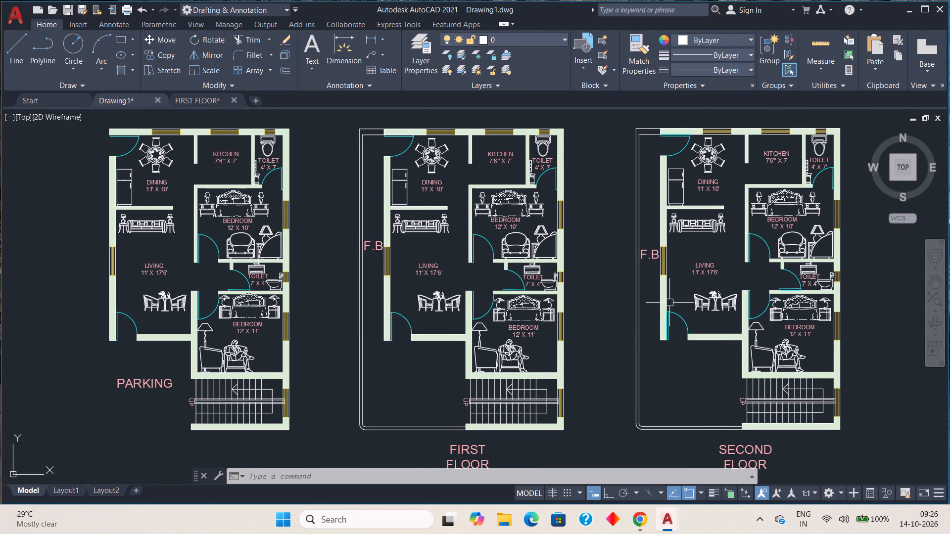
pyautogui.moveTo(678, 305); pyautogui.dragTo(741, 284, button='middle')
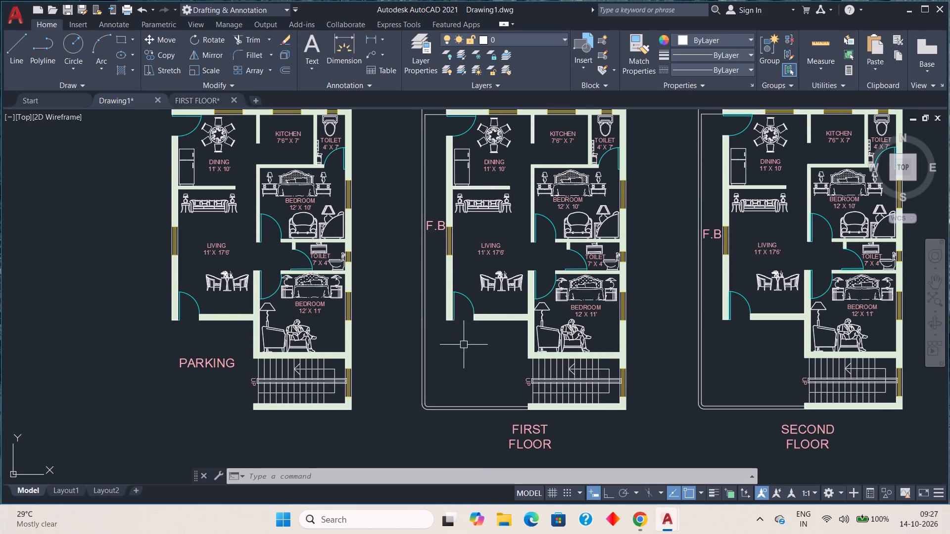
pyautogui.scroll(-1, 673, 233)
pyautogui.moveTo(667, 222); pyautogui.dragTo(667, 237, button='middle')
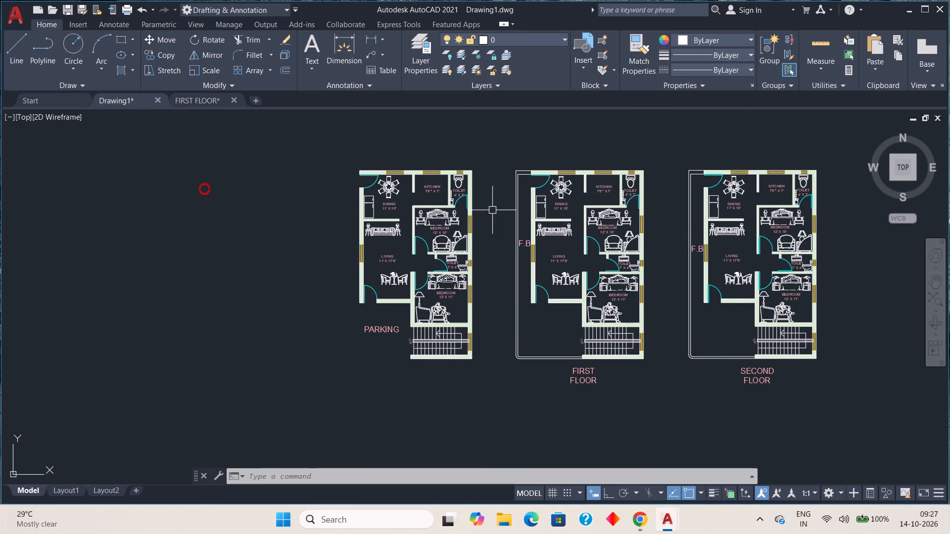
pyautogui.scroll(2, 647, 175)
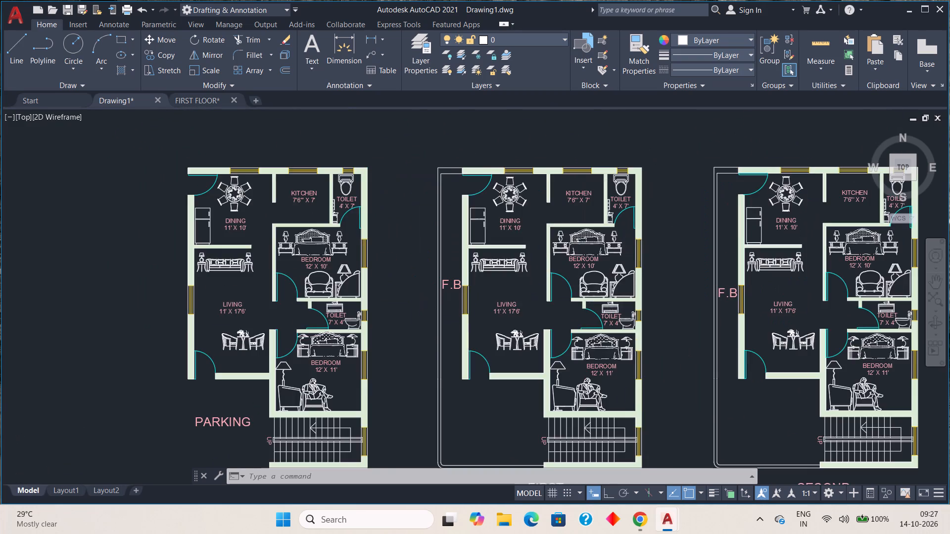
pyautogui.scroll(-2, 647, 175)
pyautogui.moveTo(662, 177); pyautogui.dragTo(634, 181, button='middle')
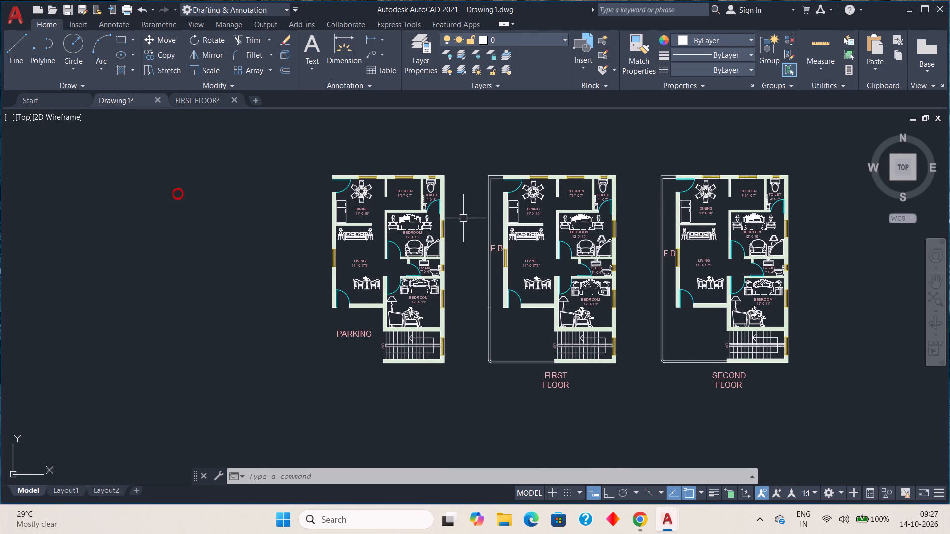
pyautogui.scroll(1, 465, 218)
pyautogui.scroll(-1, 465, 218)
pyautogui.moveTo(465, 218); pyautogui.dragTo(421, 233, button='middle')
pyautogui.scroll(1, 419, 233)
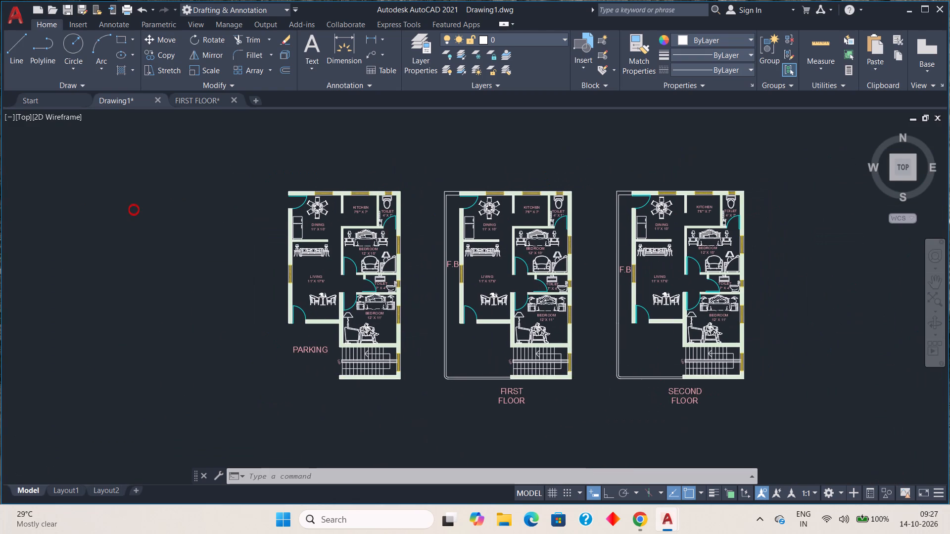
pyautogui.scroll(-1, 419, 233)
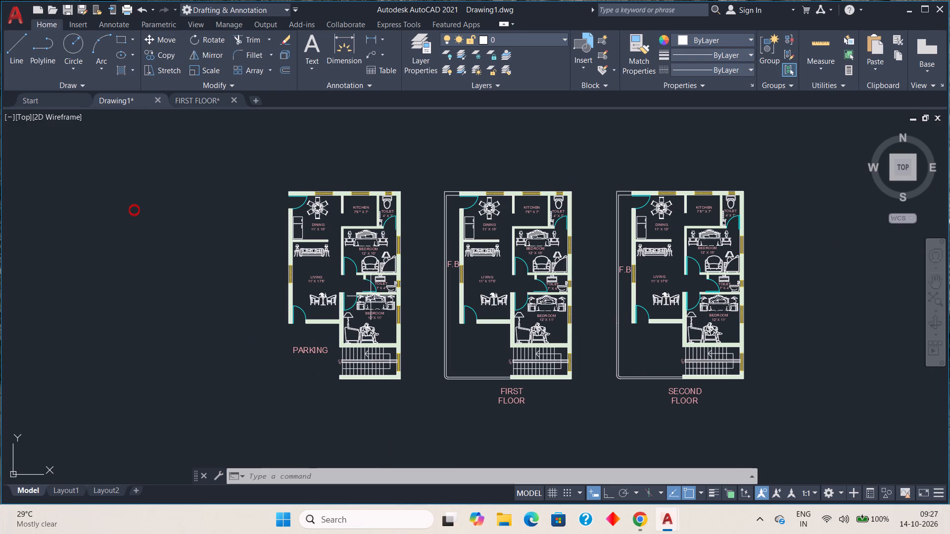
# Insert the Vehicles - Imperial block from the architectural tool palette in the empty space beside the PARKING plan, then close the palette.
pyautogui.hotkey('ctrl', '=')
pyautogui.hotkey('ctrl', '3')
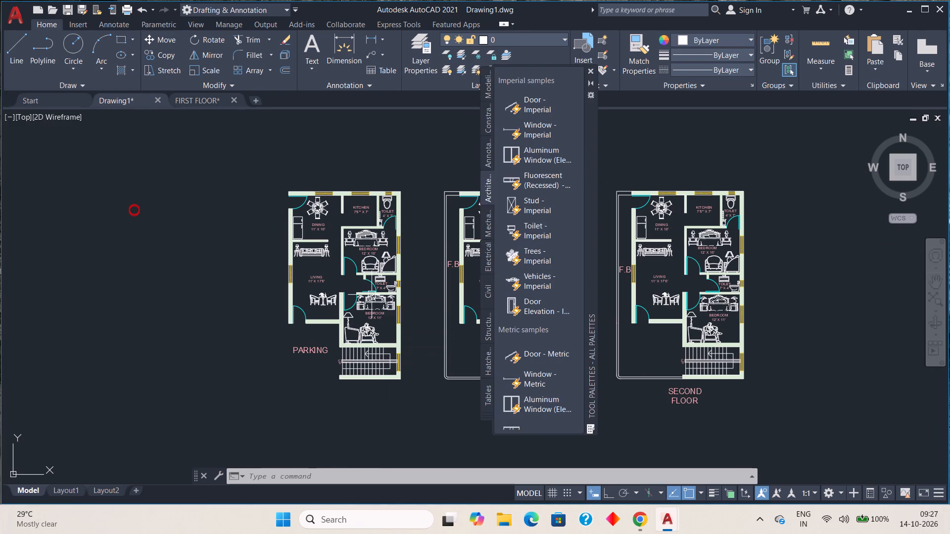
pyautogui.click(534, 280)
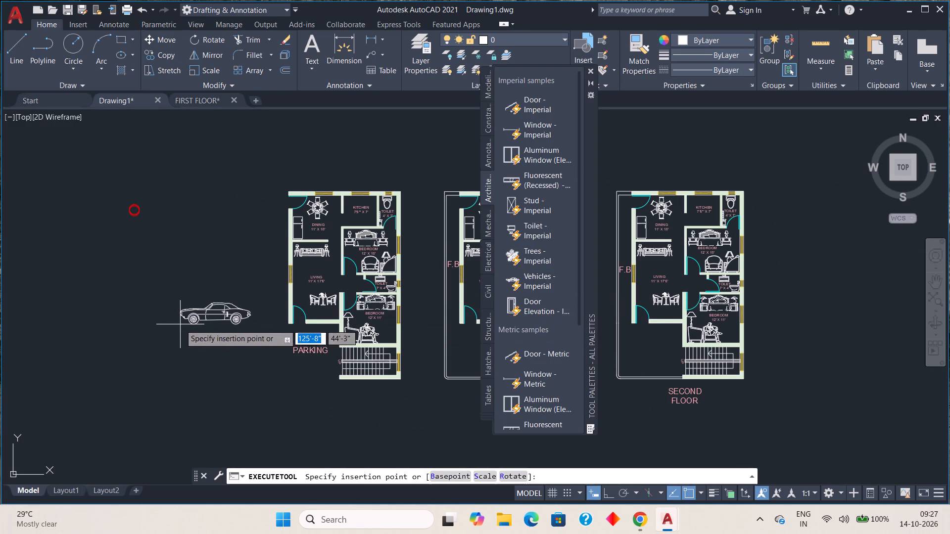
pyautogui.click(180, 324)
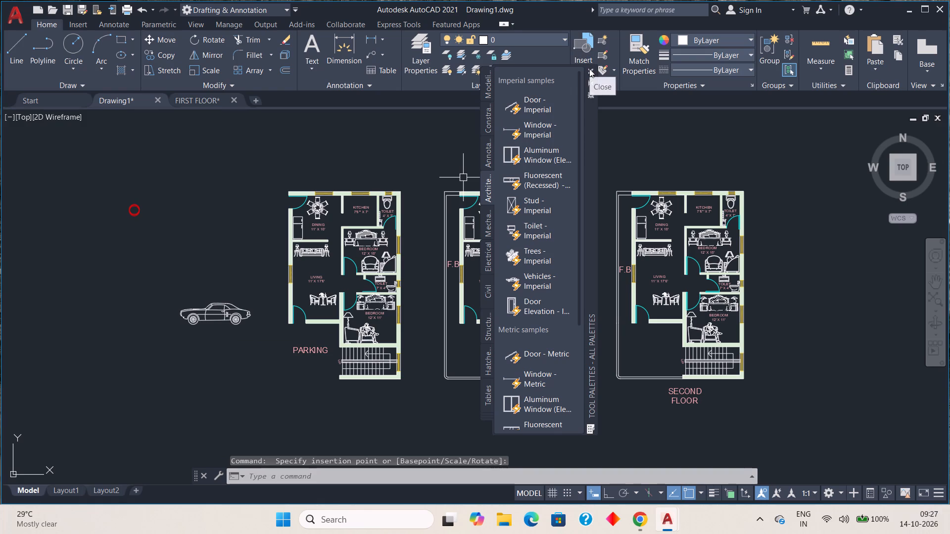
pyautogui.click(589, 69)
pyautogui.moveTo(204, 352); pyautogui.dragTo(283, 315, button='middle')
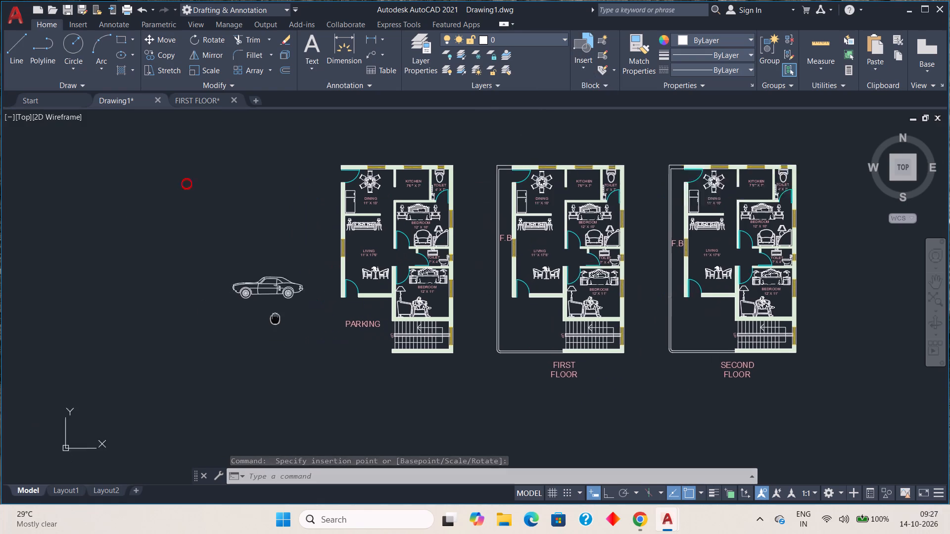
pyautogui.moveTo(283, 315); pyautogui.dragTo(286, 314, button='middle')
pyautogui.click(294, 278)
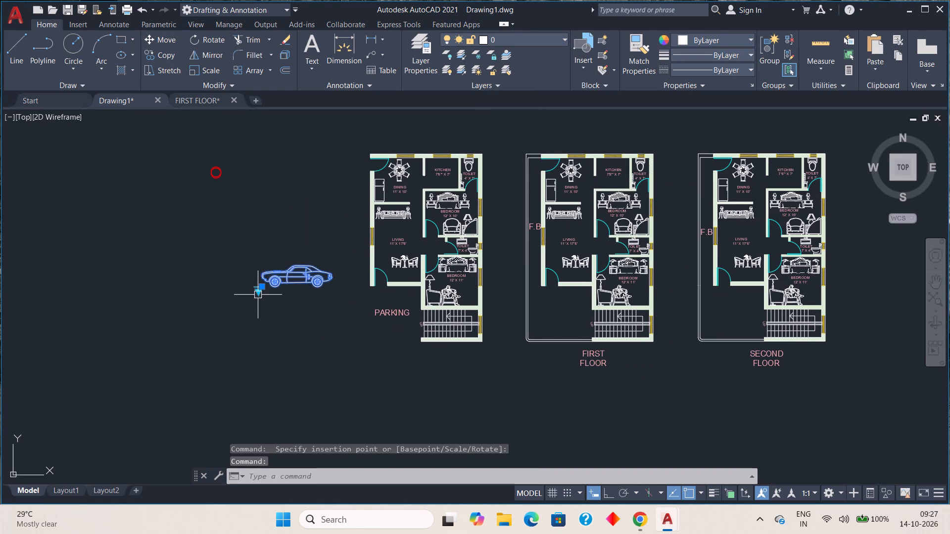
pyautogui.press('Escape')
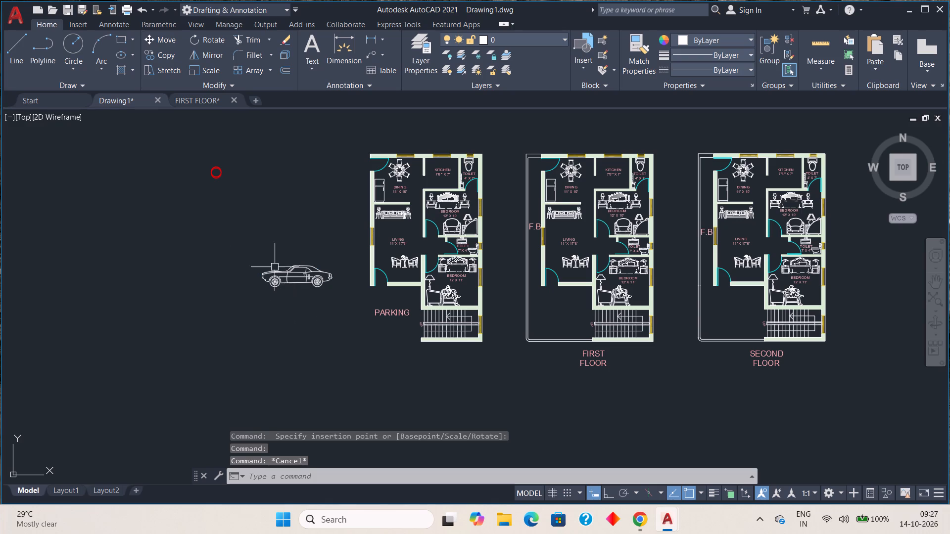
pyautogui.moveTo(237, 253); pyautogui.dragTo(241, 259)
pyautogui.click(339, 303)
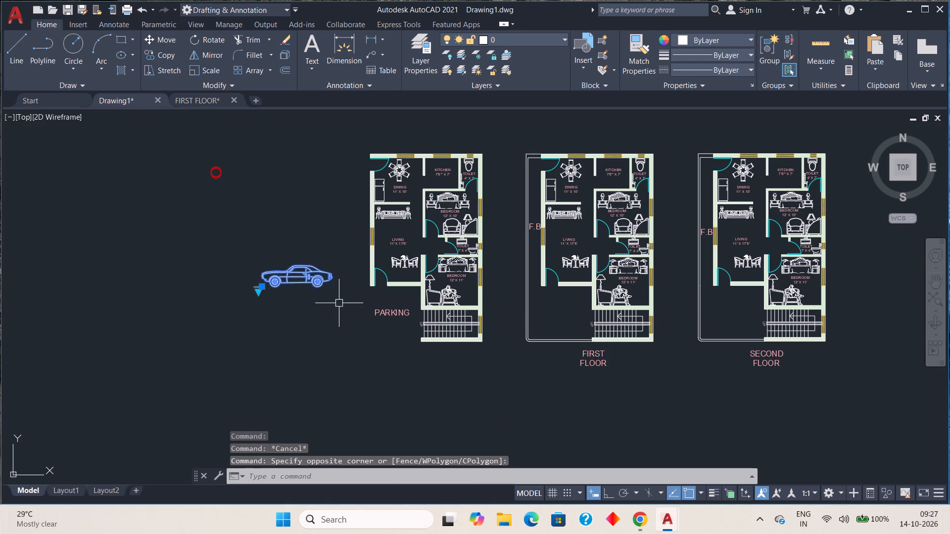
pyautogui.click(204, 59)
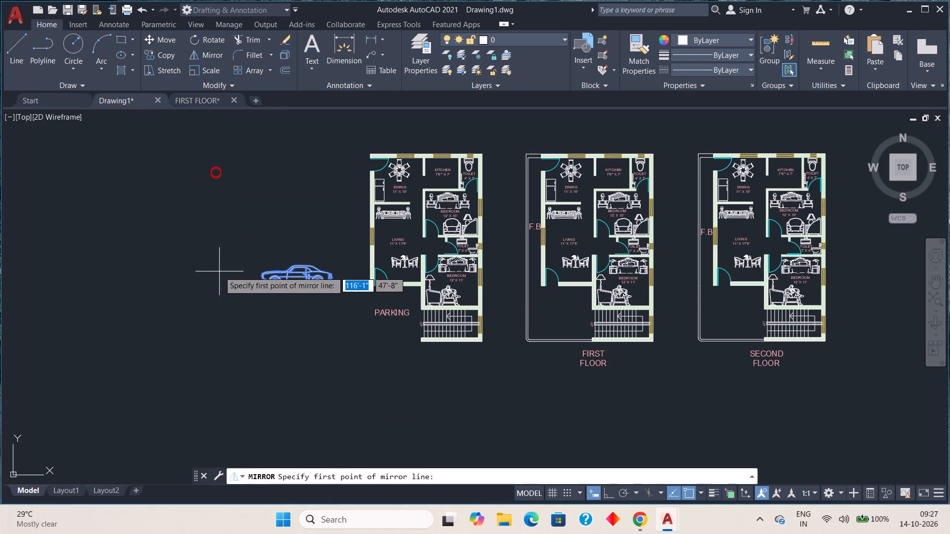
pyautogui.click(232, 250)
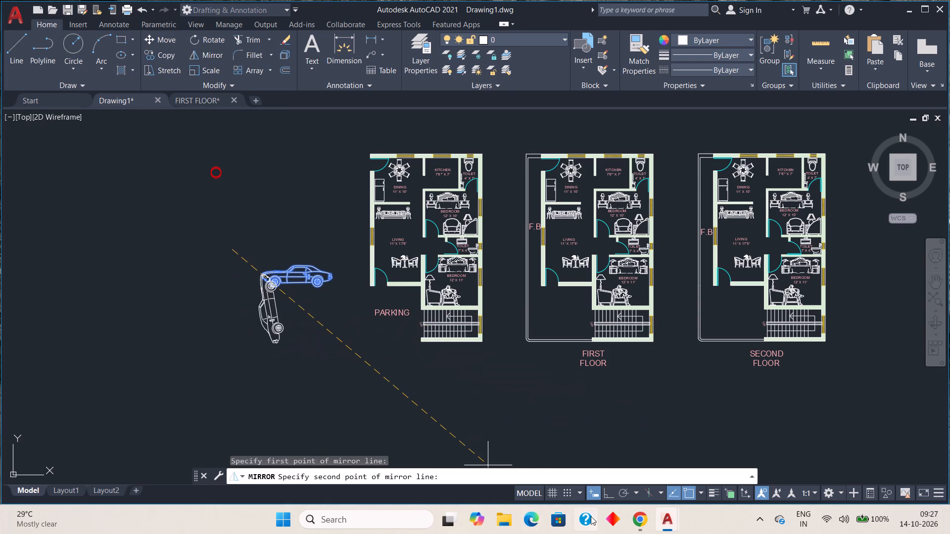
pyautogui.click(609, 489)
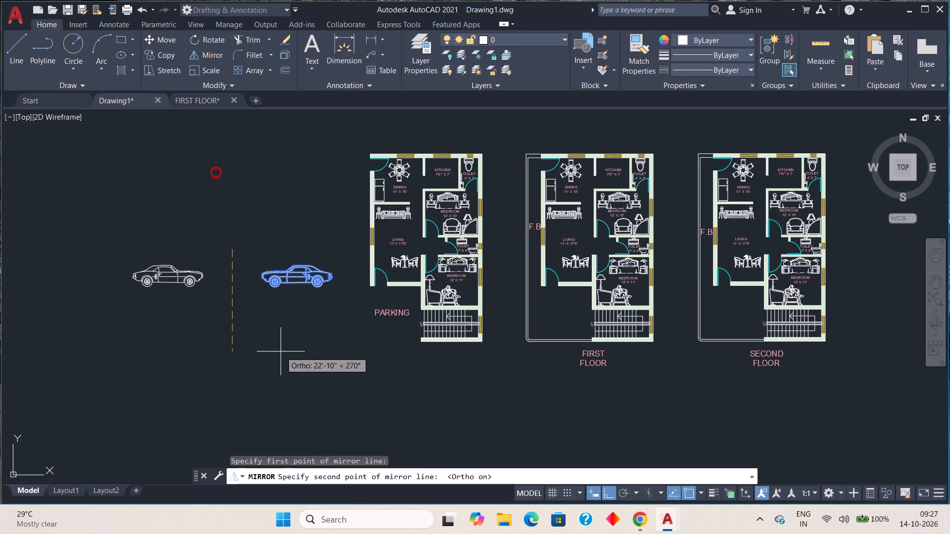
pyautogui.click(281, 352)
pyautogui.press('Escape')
# Mirror the car block about a vertical line on its side away from the plans, keeping the original car.
pyautogui.moveTo(251, 252); pyautogui.dragTo(270, 280)
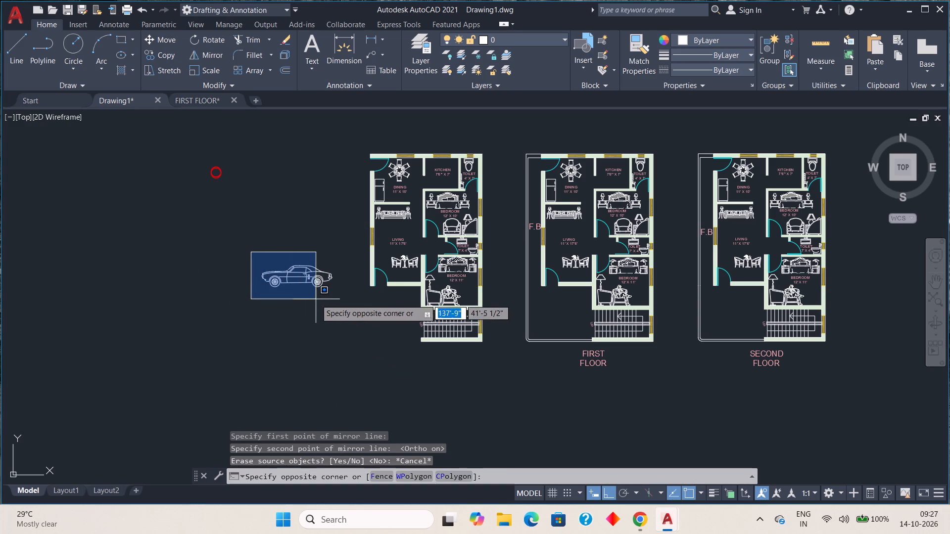
pyautogui.click(346, 310)
pyautogui.click(206, 53)
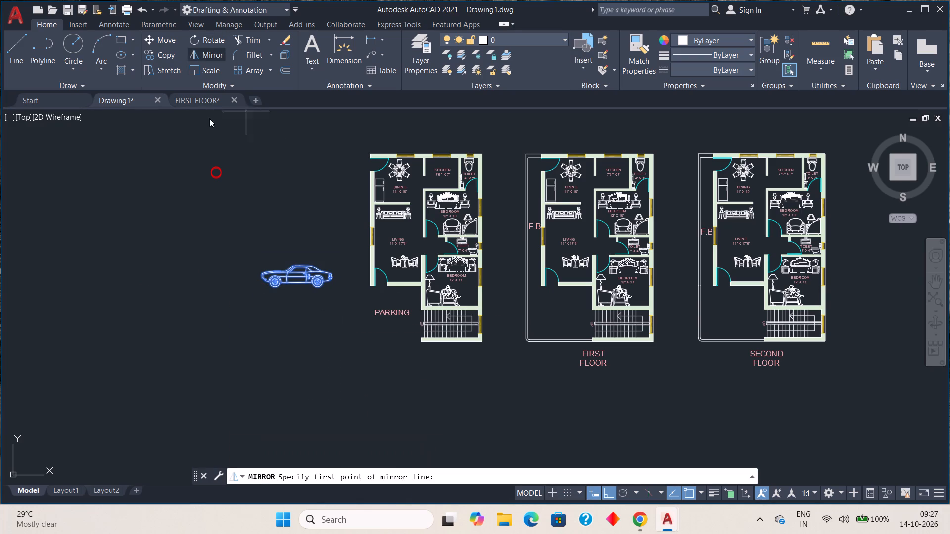
pyautogui.click(224, 255)
pyautogui.click(245, 347)
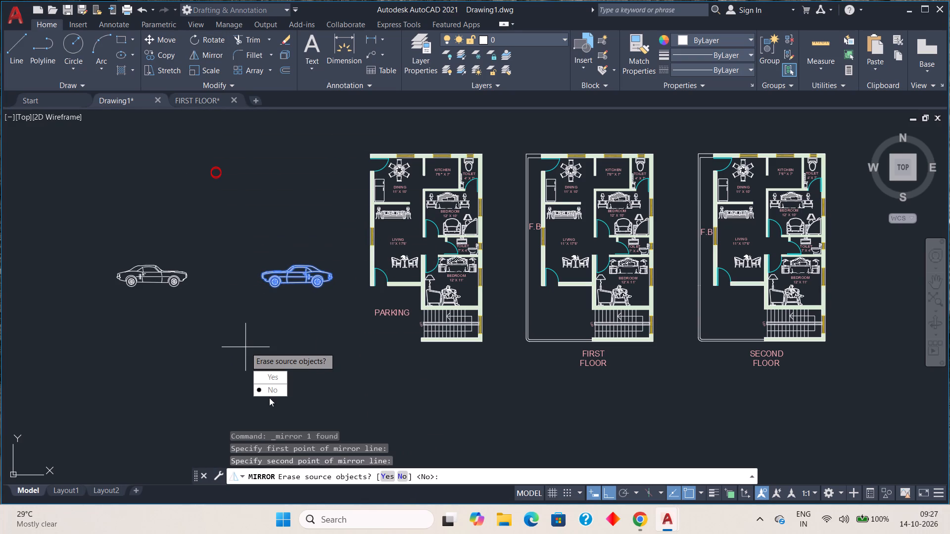
pyautogui.moveTo(269, 394); pyautogui.dragTo(245, 347)
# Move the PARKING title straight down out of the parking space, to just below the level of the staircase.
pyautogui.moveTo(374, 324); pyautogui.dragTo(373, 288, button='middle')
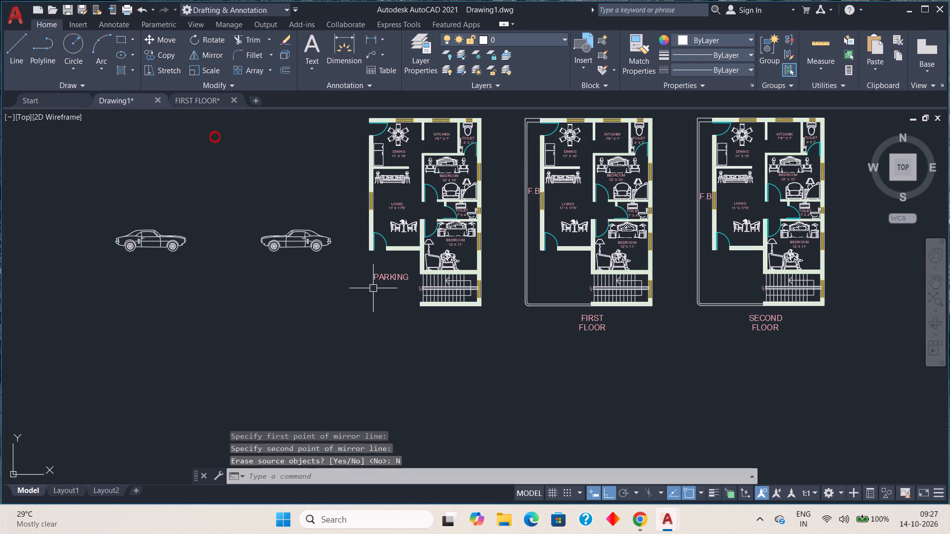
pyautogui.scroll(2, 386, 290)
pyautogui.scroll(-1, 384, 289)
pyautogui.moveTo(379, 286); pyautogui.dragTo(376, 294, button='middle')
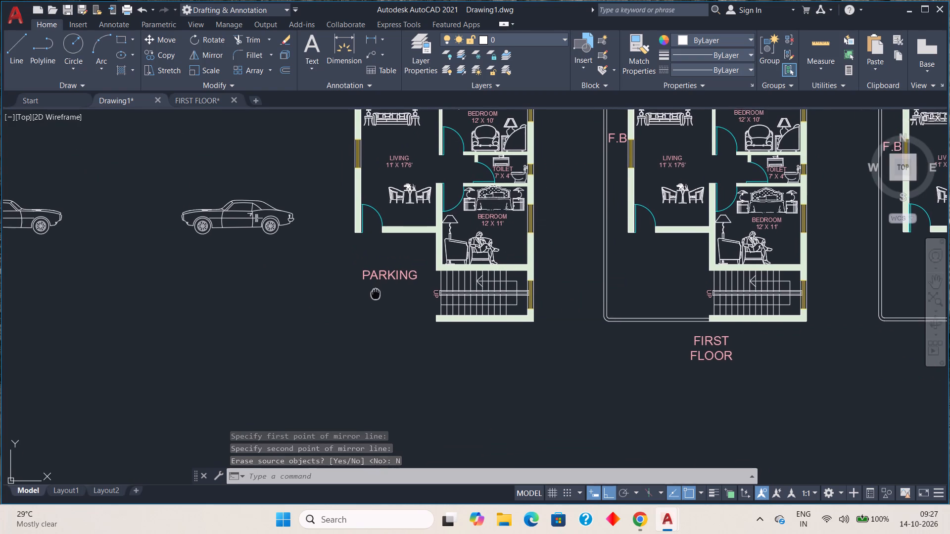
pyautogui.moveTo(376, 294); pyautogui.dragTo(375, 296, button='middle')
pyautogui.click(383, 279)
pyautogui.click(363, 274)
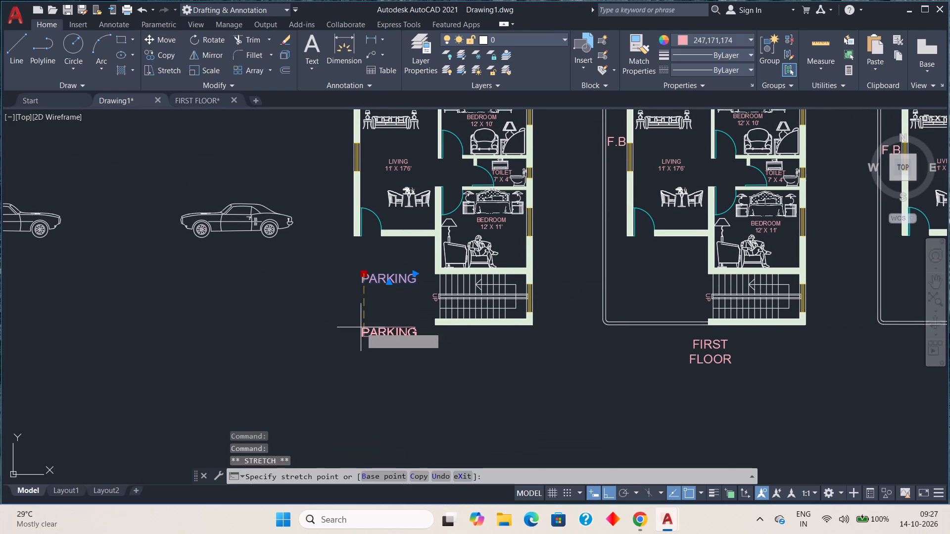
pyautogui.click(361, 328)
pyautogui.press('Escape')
# Move the mirrored car into the parking space beside the staircase of the parking-level plan, with Ortho off.
pyautogui.moveTo(301, 288); pyautogui.dragTo(416, 286, button='middle')
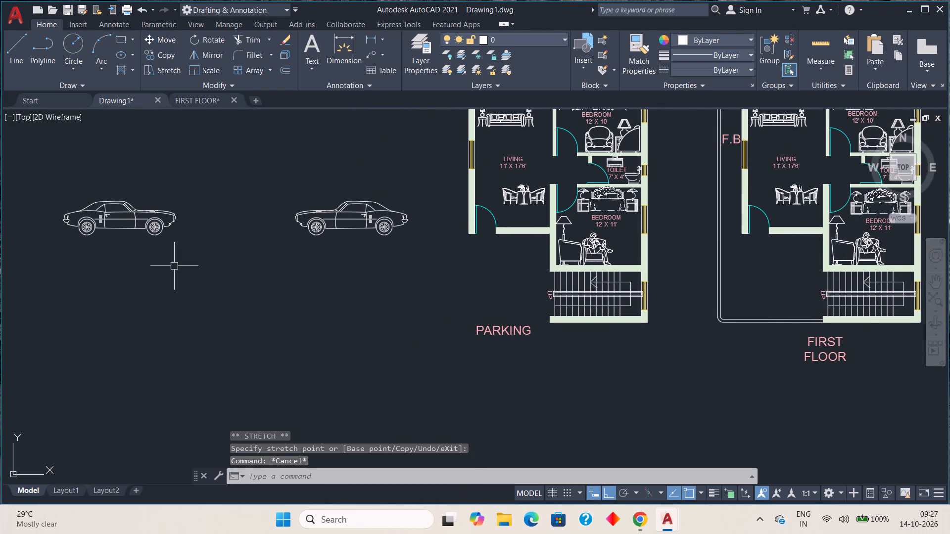
pyautogui.moveTo(55, 198); pyautogui.dragTo(62, 207)
pyautogui.click(203, 266)
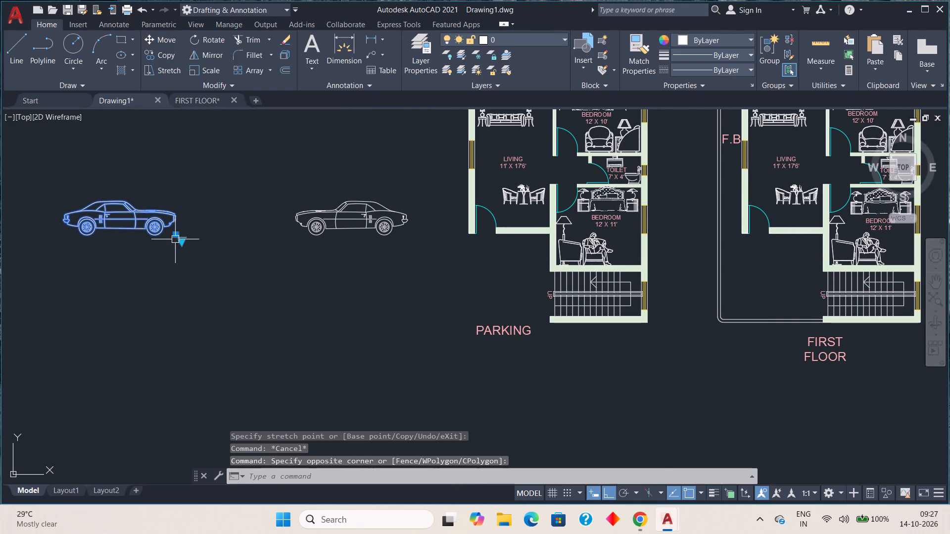
pyautogui.click(178, 236)
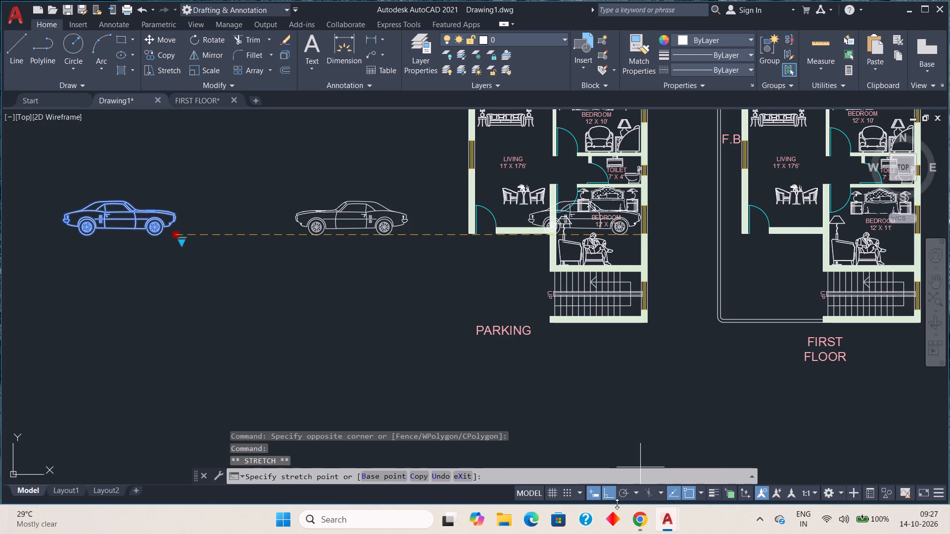
pyautogui.click(606, 490)
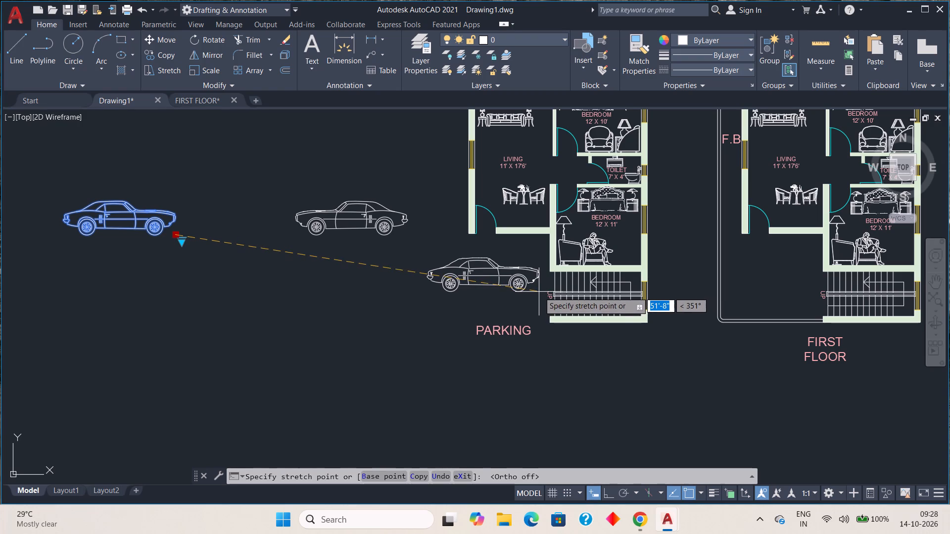
pyautogui.click(539, 292)
pyautogui.press('Escape')
# Move the PARKING title up between the parked car and the living room wall, then clear the selection.
pyautogui.scroll(-1, 532, 300)
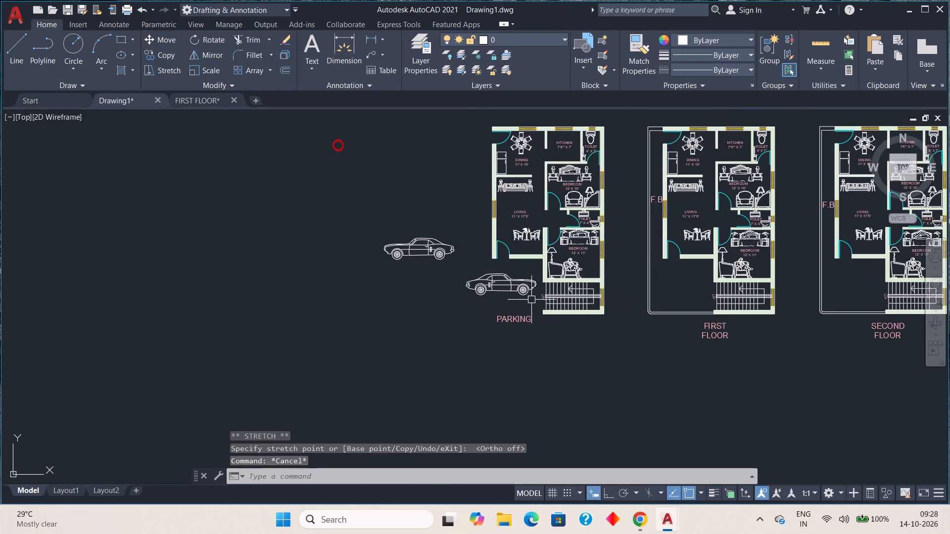
pyautogui.click(520, 319)
pyautogui.click(500, 316)
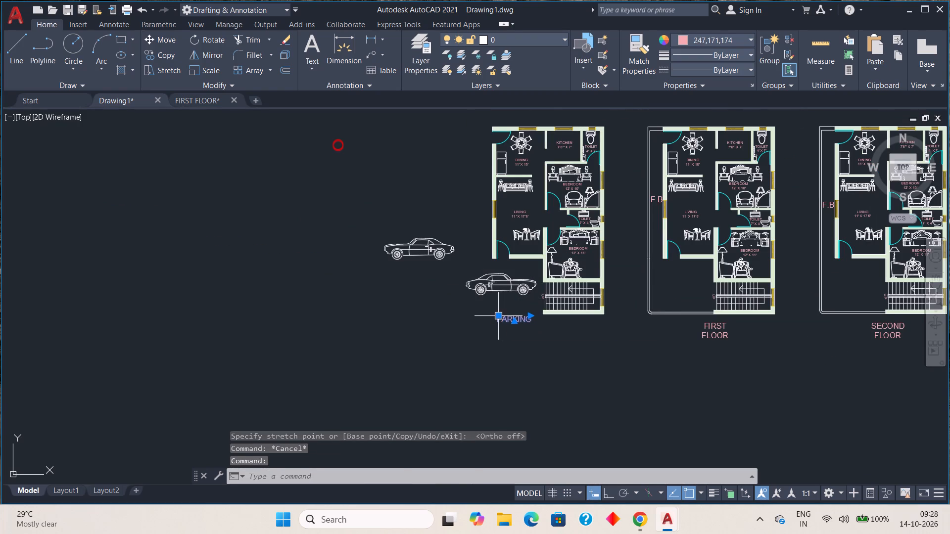
pyautogui.scroll(3, 504, 268)
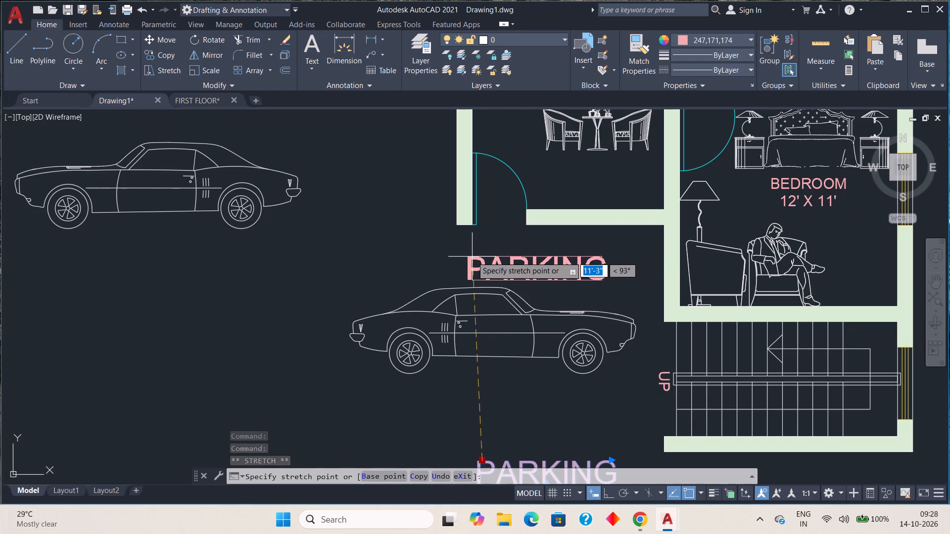
pyautogui.click(472, 257)
pyautogui.press('Escape')
pyautogui.scroll(-1, 488, 322)
pyautogui.moveTo(487, 317); pyautogui.dragTo(487, 289, button='middle')
pyautogui.click(517, 262)
pyautogui.press('Escape')
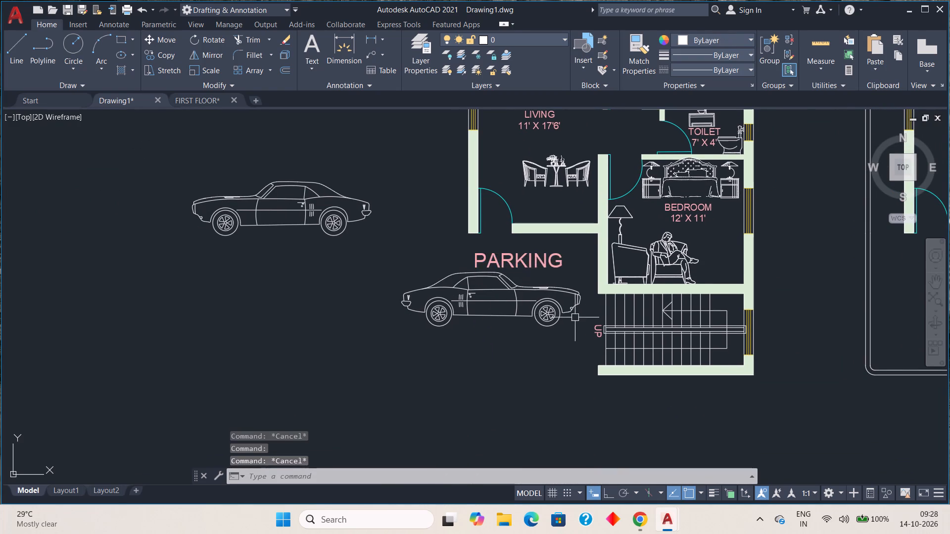
# Copy the FIRST FLOOR title to the matching place below the plan with the parking space.
pyautogui.scroll(-2, 584, 321)
pyautogui.moveTo(659, 349); pyautogui.dragTo(552, 318, button='middle')
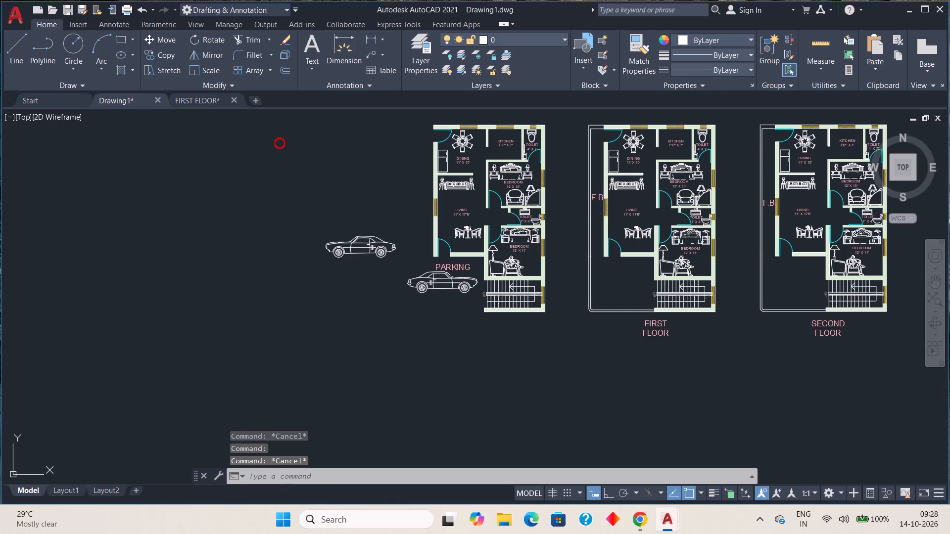
pyautogui.click(664, 325)
pyautogui.click(145, 52)
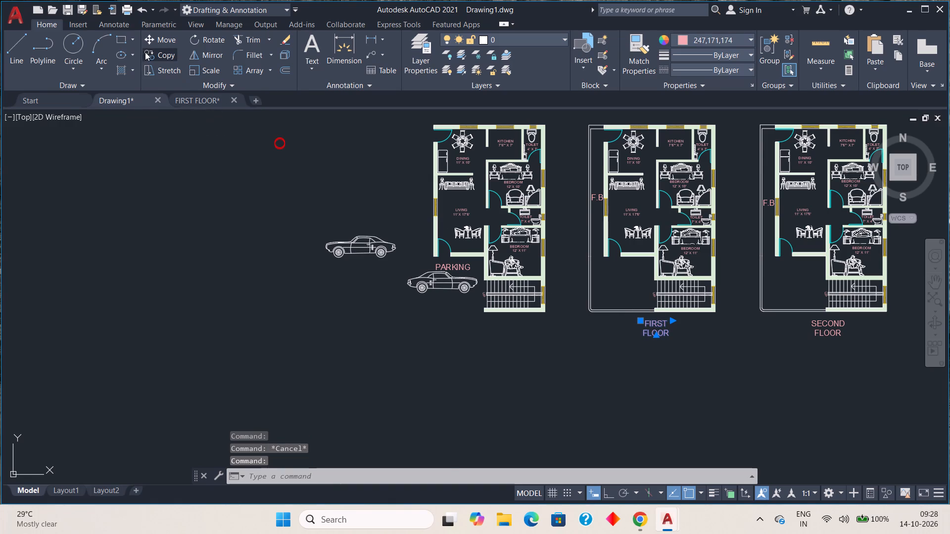
pyautogui.click(652, 326)
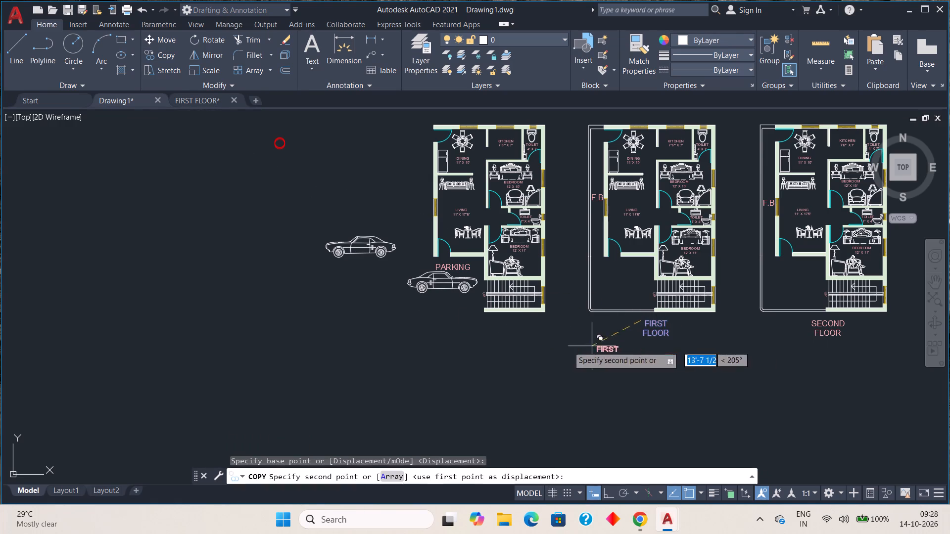
pyautogui.click(458, 321)
pyautogui.press('Escape')
# Edit the copied title below the parking-level plan to read GROUND FLOOR.
pyautogui.doubleClick(474, 326)
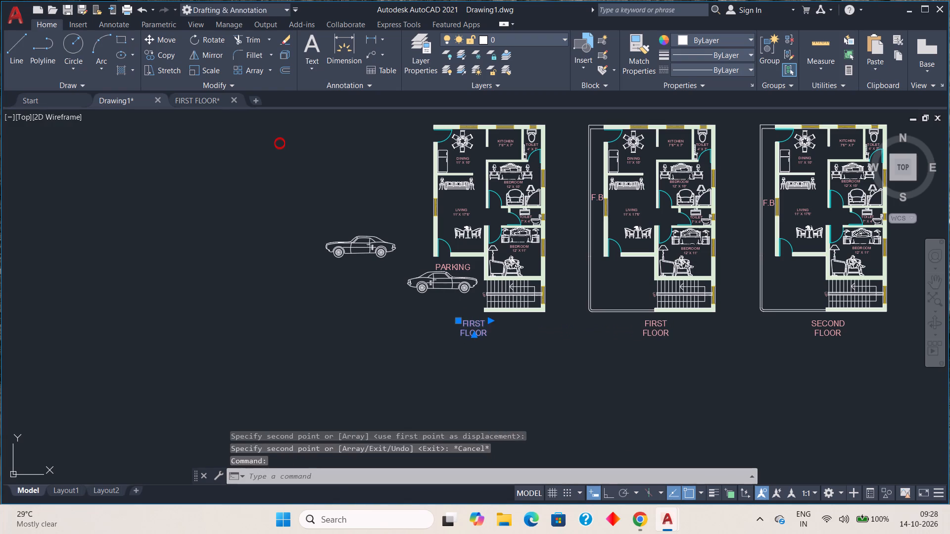
pyautogui.click(485, 324)
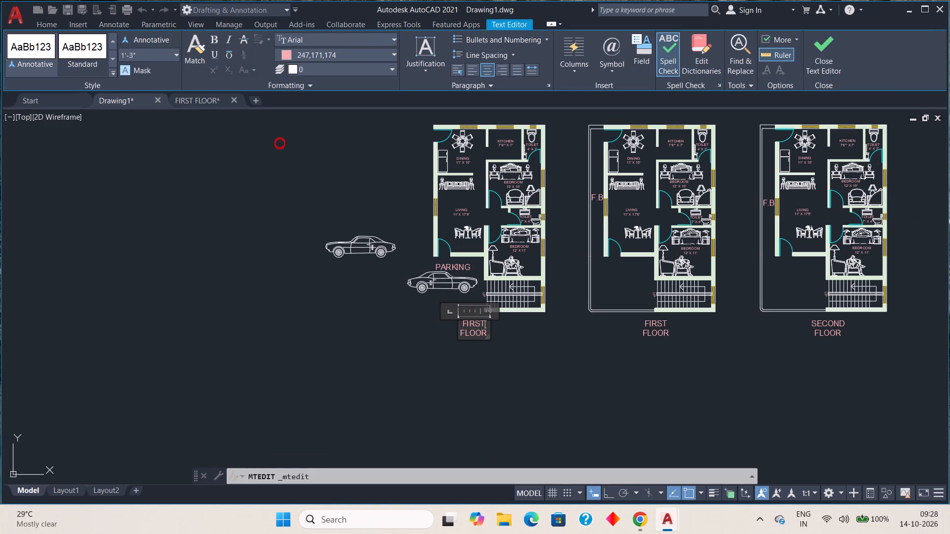
pyautogui.press('BackSpace')
pyautogui.press('BackSpace')
pyautogui.press('BackSpace')
pyautogui.press('BackSpace')
pyautogui.press('BackSpace')
pyautogui.write('GR')
pyautogui.write('OUND')
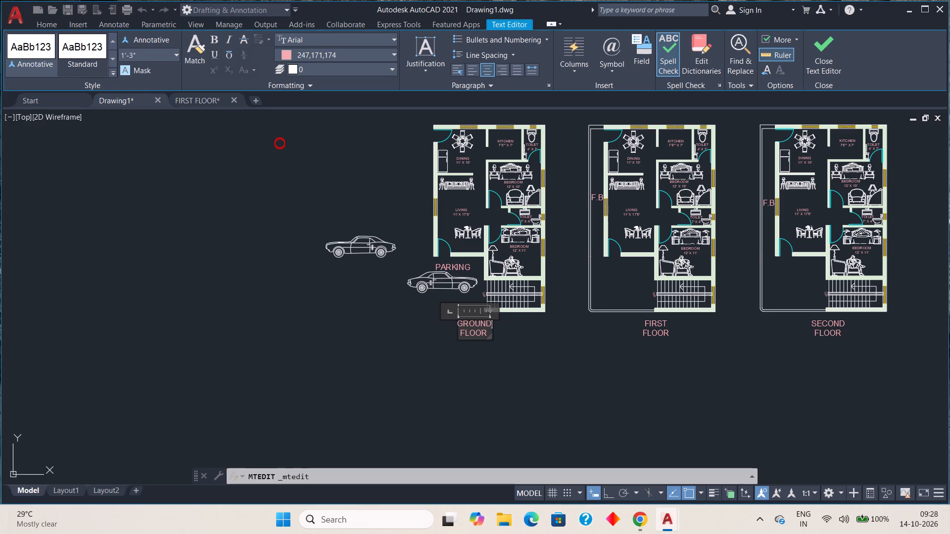
pyautogui.click(497, 346)
# Delete the original, unmirrored car standing outside the ground floor plan.
pyautogui.scroll(-1, 571, 337)
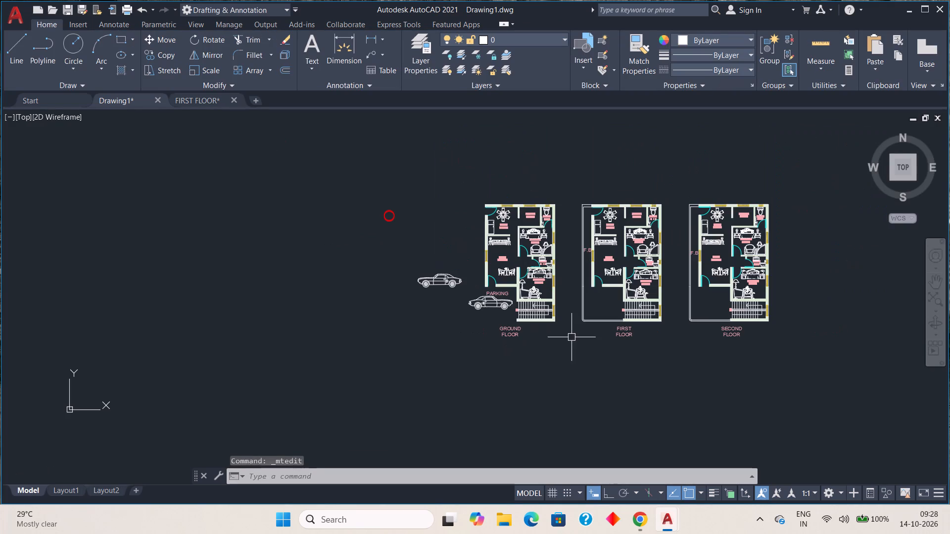
pyautogui.moveTo(385, 245); pyautogui.dragTo(387, 252)
pyautogui.click(457, 303)
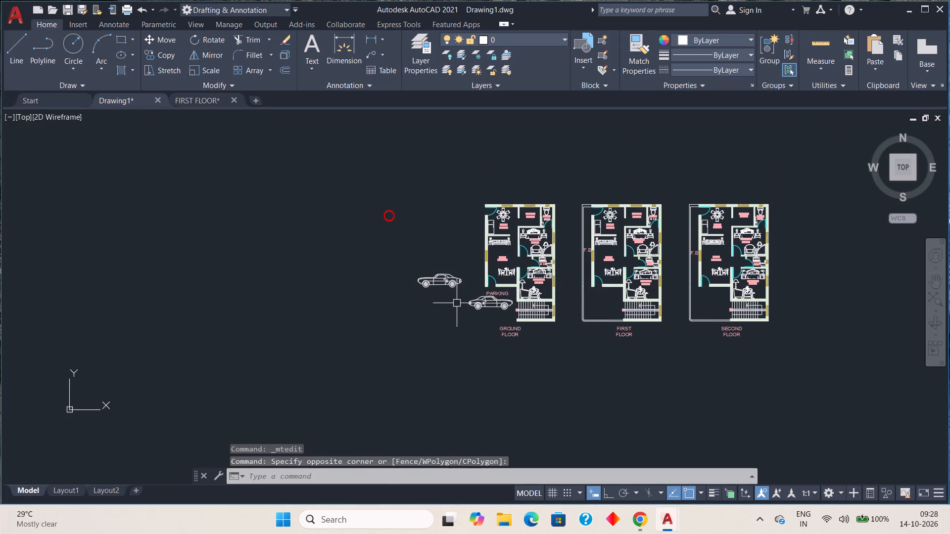
pyautogui.click(447, 277)
pyautogui.press('Delete')
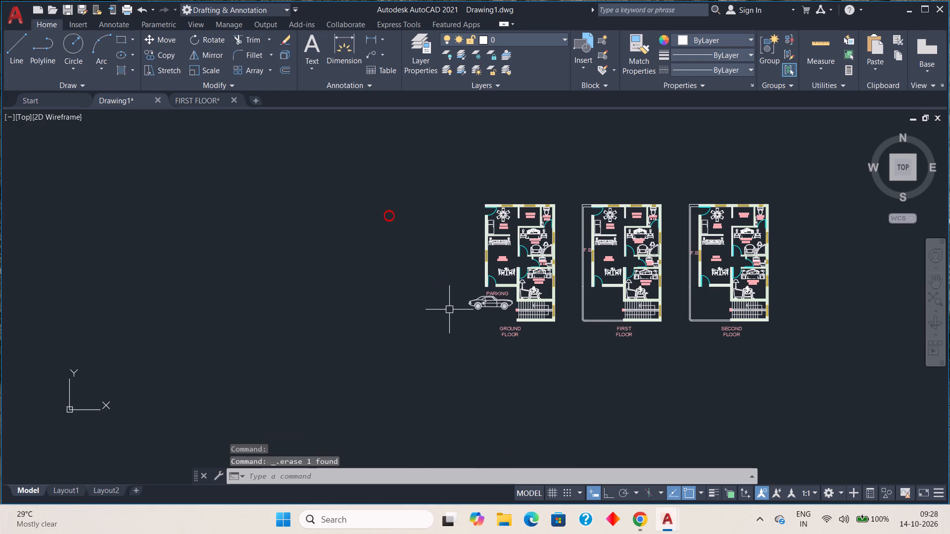
# Scale the parked car down to roughly four-fifths size, using its end farthest from the ground floor staircase as base point.
pyautogui.scroll(2, 493, 296)
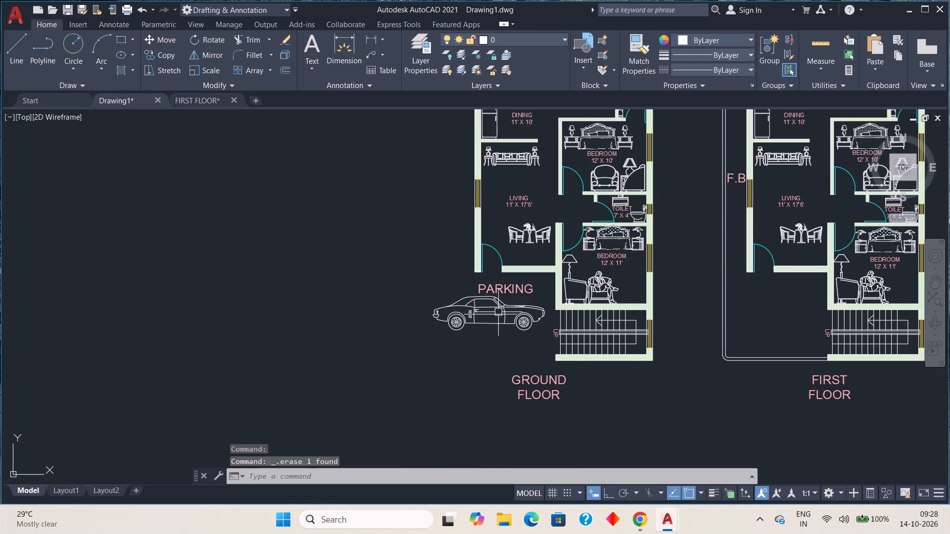
pyautogui.middleClick(499, 313)
pyautogui.click(496, 314)
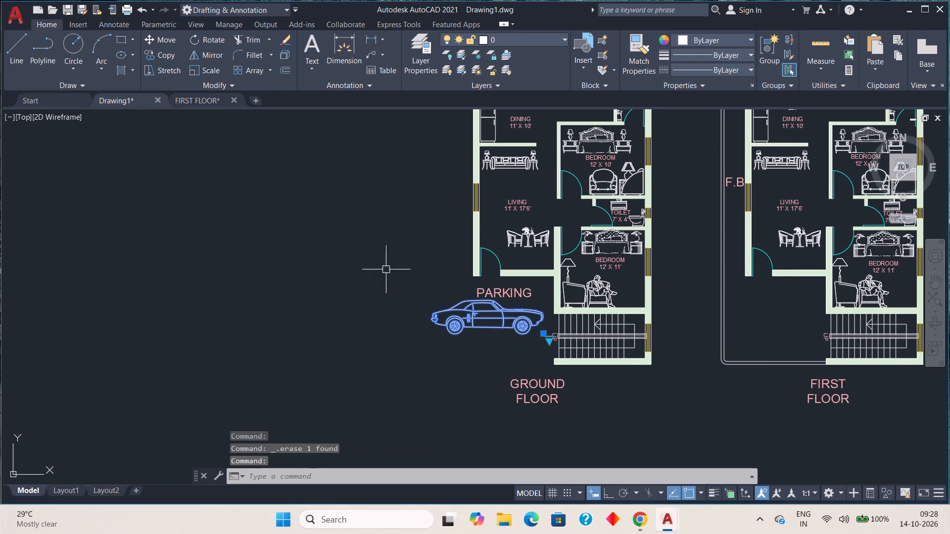
pyautogui.click(209, 73)
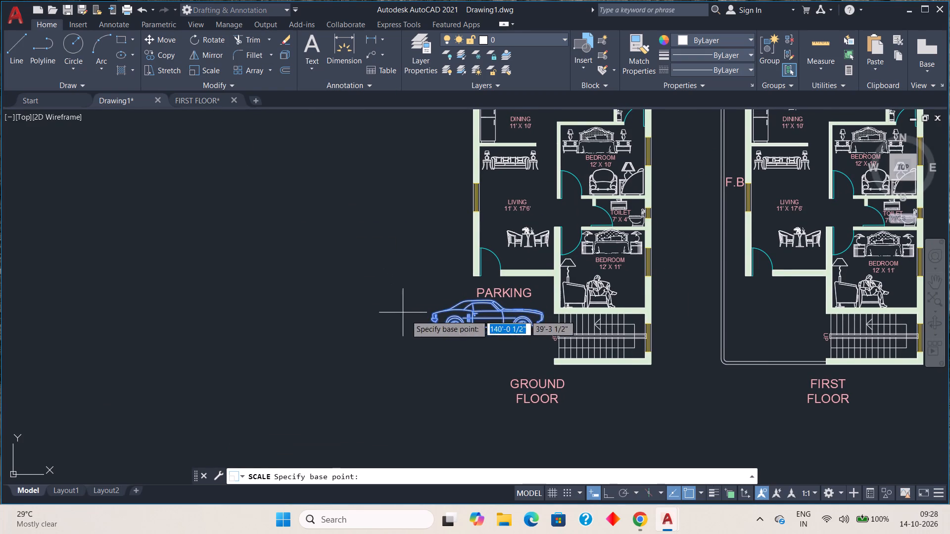
pyautogui.click(431, 322)
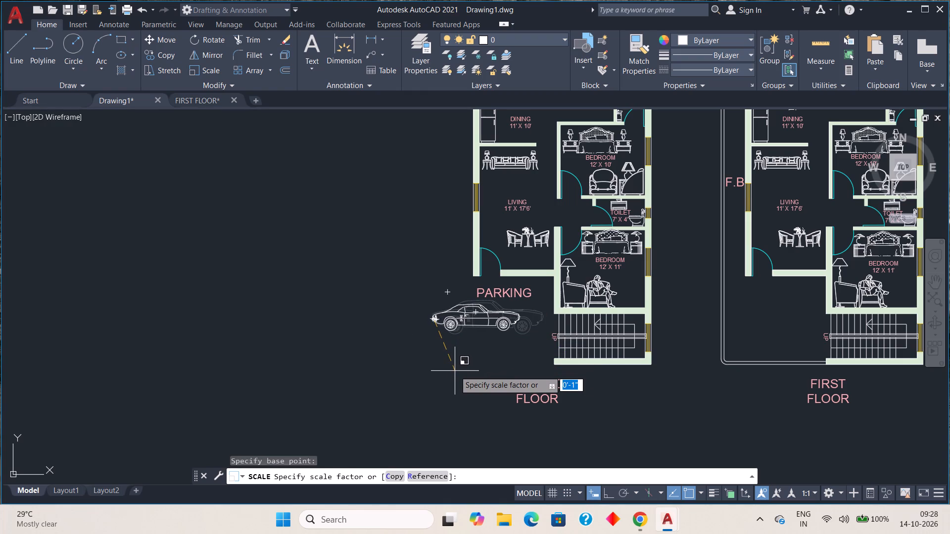
pyautogui.click(455, 371)
# Move the reduced car closer to the staircase, centring it more under the PARKING title, and clear the selection.
pyautogui.click(457, 311)
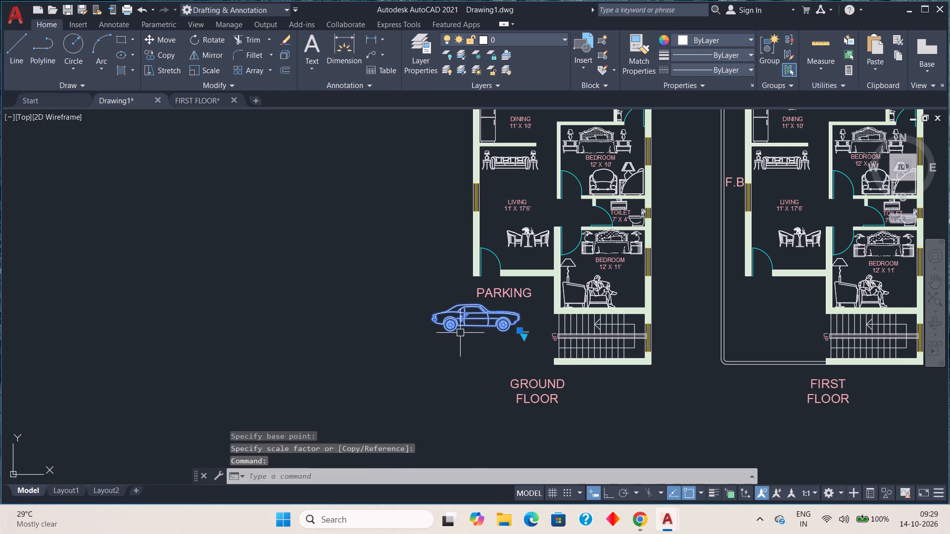
pyautogui.click(517, 333)
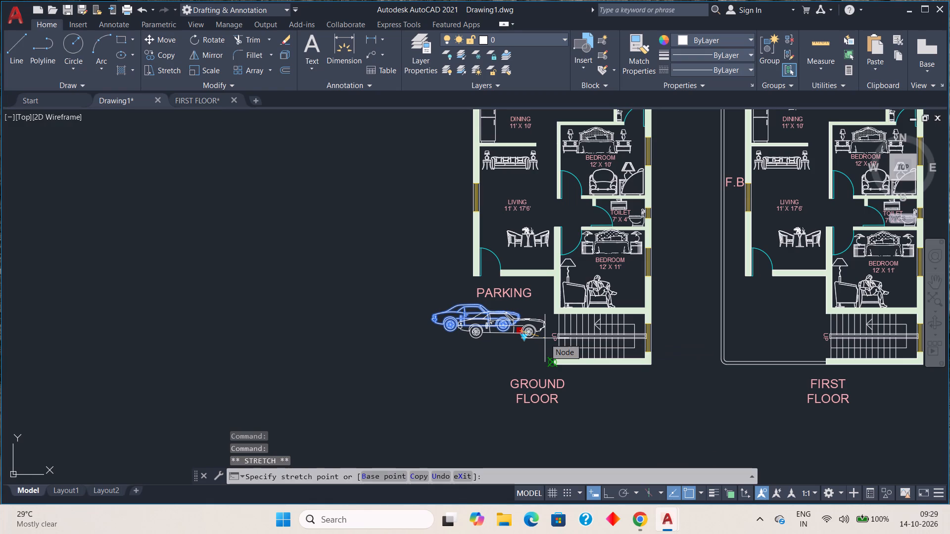
pyautogui.click(545, 338)
pyautogui.click(553, 362)
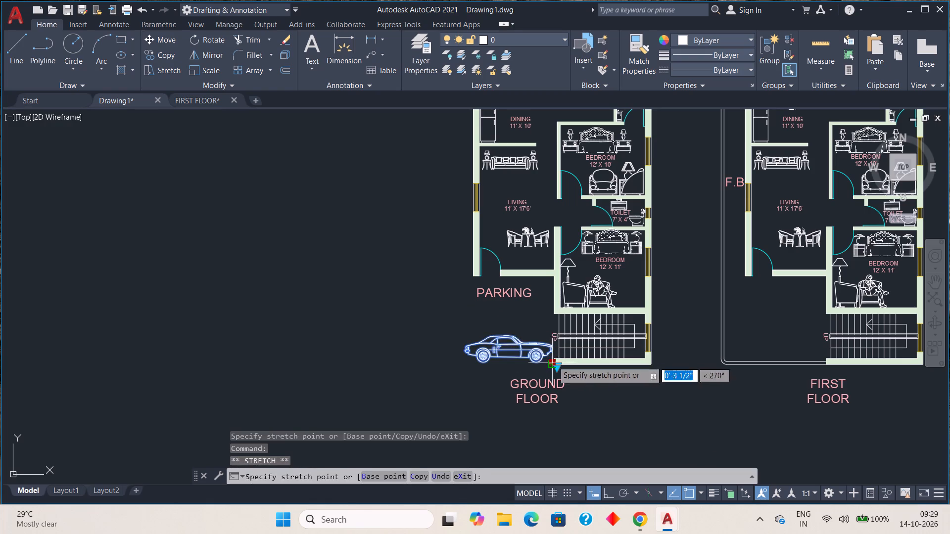
pyautogui.scroll(3, 522, 337)
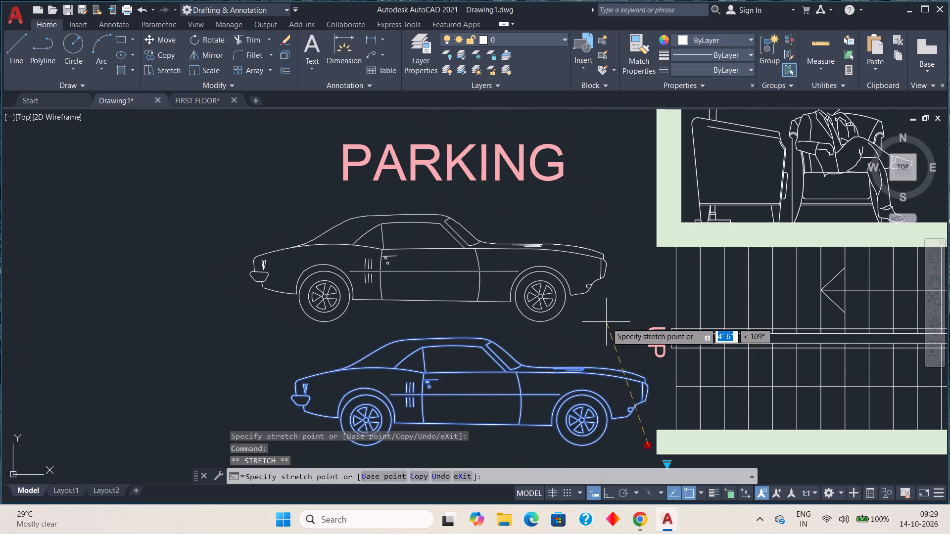
pyautogui.click(615, 329)
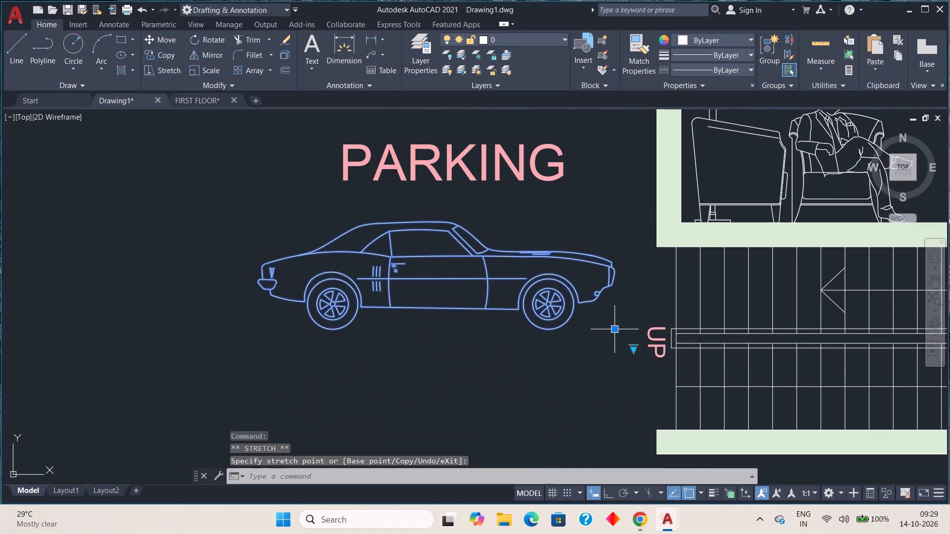
pyautogui.press('Escape')
# Review the ground, first and second floor plans side by side, including the car's fit in the parking space.
pyautogui.scroll(-3, 572, 342)
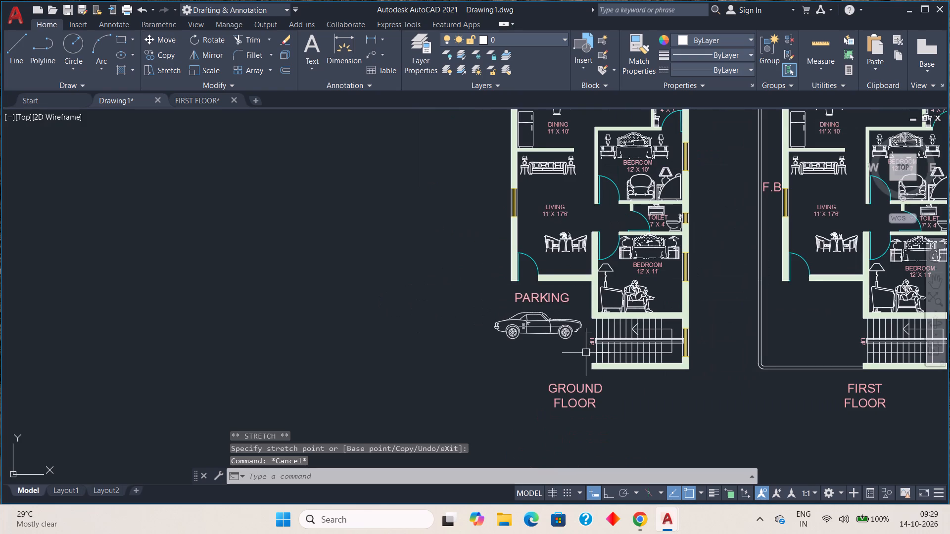
pyautogui.moveTo(584, 348); pyautogui.dragTo(551, 352, button='middle')
pyautogui.scroll(-1, 551, 349)
pyautogui.moveTo(661, 325); pyautogui.dragTo(620, 338, button='middle')
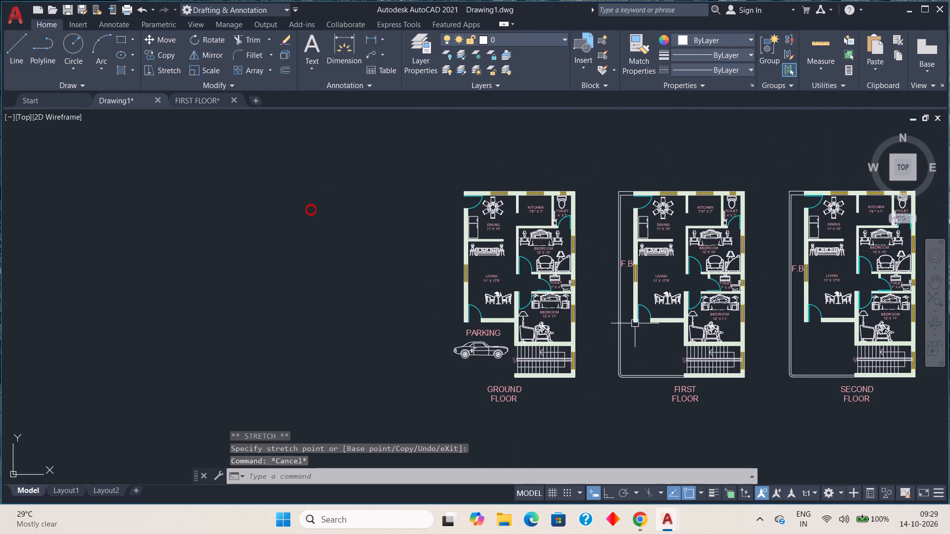
pyautogui.moveTo(720, 315); pyautogui.dragTo(635, 329, button='middle')
pyautogui.moveTo(691, 313); pyautogui.dragTo(631, 296, button='middle')
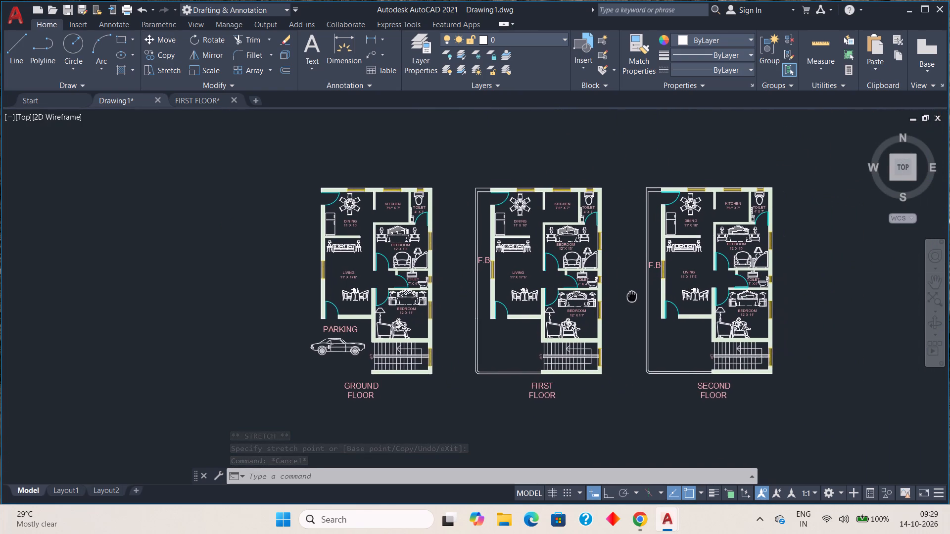
pyautogui.moveTo(631, 296); pyautogui.dragTo(623, 297, button='middle')
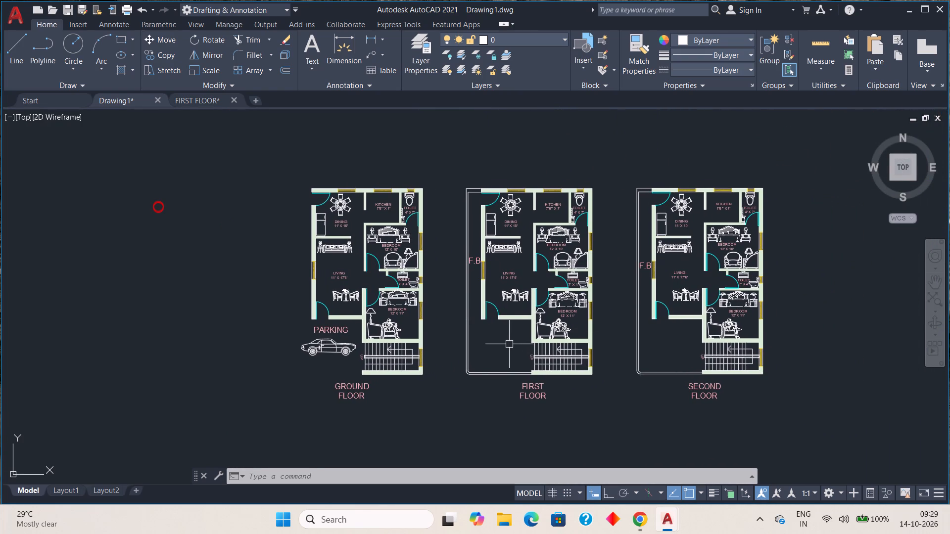
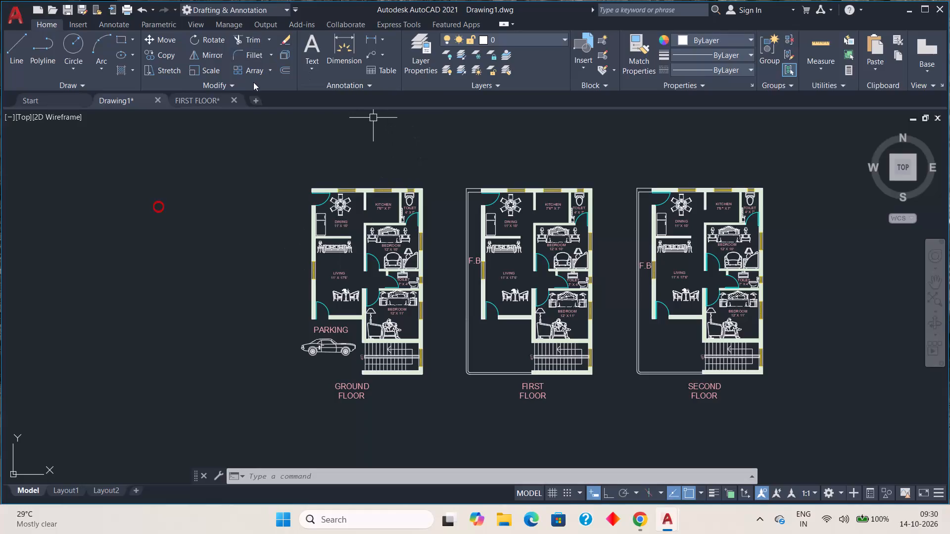
# Close the FIRST FLOOR drawing without saving its changes and return to Drawing1.
pyautogui.click(232, 100)
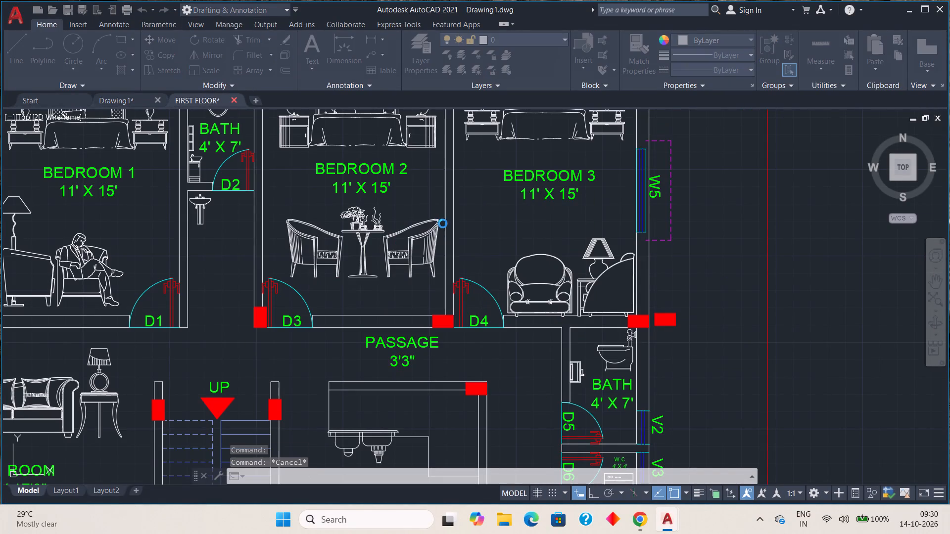
pyautogui.scroll(-3, 455, 214)
pyautogui.click(527, 285)
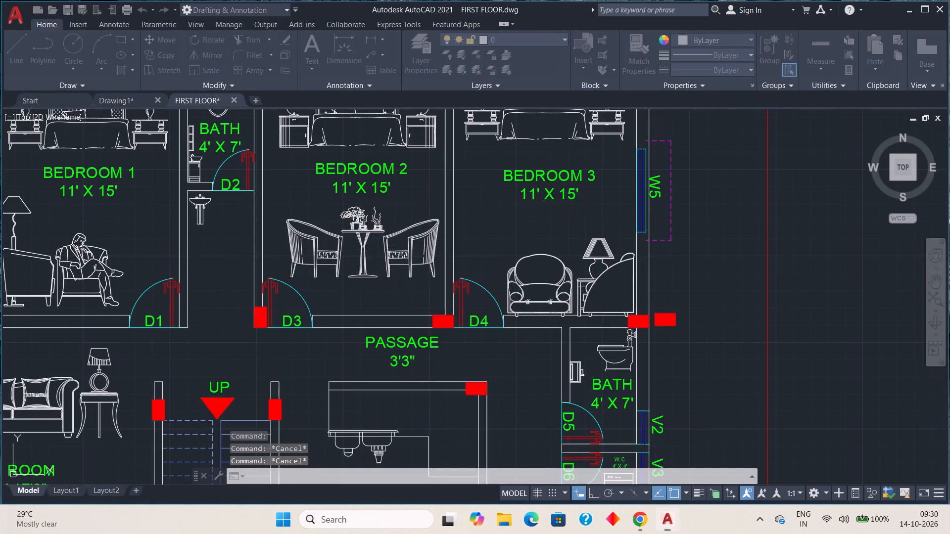
# Examine the ground floor plan up close, from the parked car and staircase up to the dining, kitchen and toilet areas.
pyautogui.scroll(3, 336, 219)
pyautogui.scroll(-3, 334, 218)
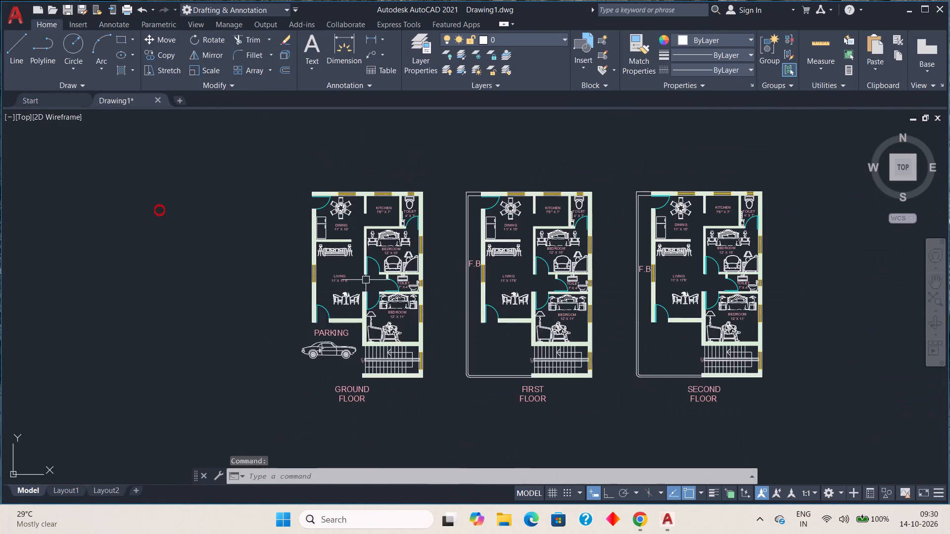
pyautogui.moveTo(369, 294); pyautogui.dragTo(378, 181, button='middle')
pyautogui.scroll(3, 309, 257)
pyautogui.scroll(-1, 308, 253)
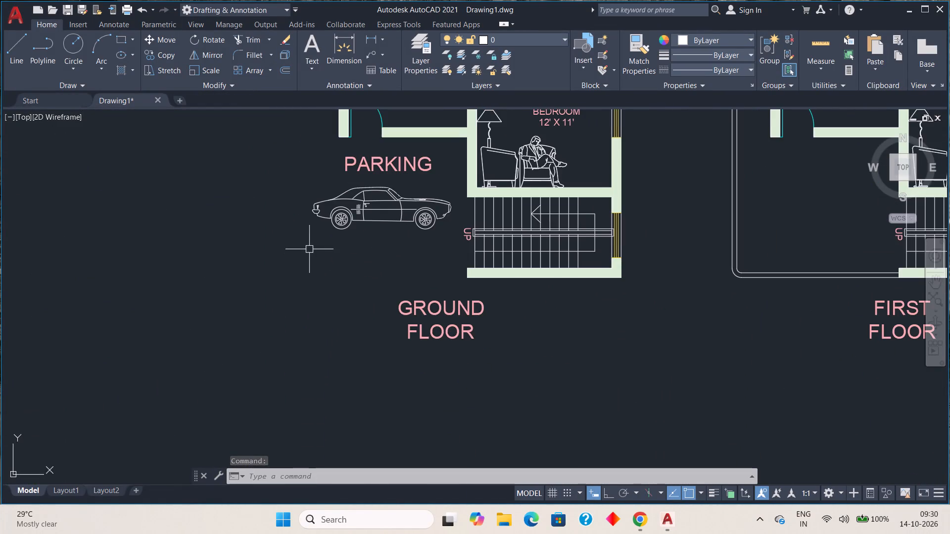
pyautogui.moveTo(309, 249); pyautogui.dragTo(316, 294, button='middle')
pyautogui.moveTo(398, 254); pyautogui.dragTo(382, 311, button='middle')
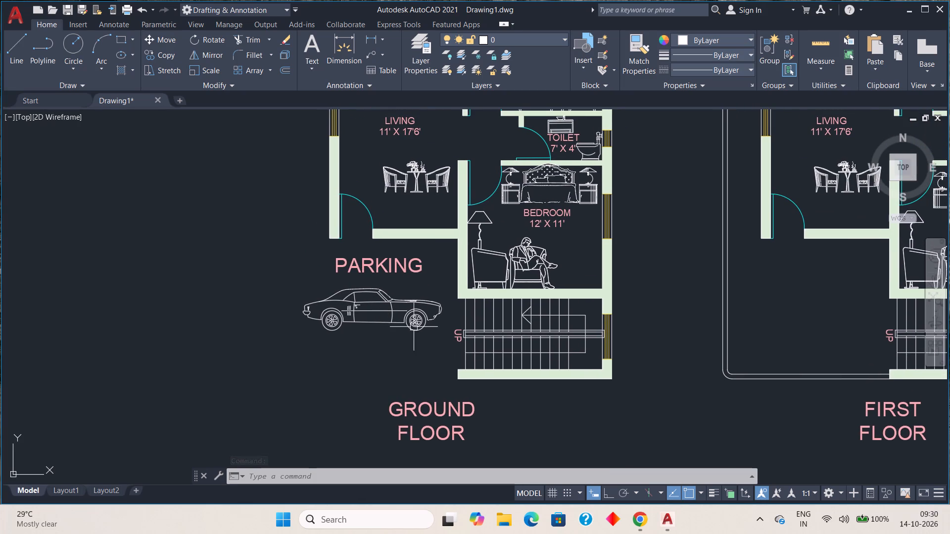
pyautogui.moveTo(421, 319); pyautogui.dragTo(421, 373, button='middle')
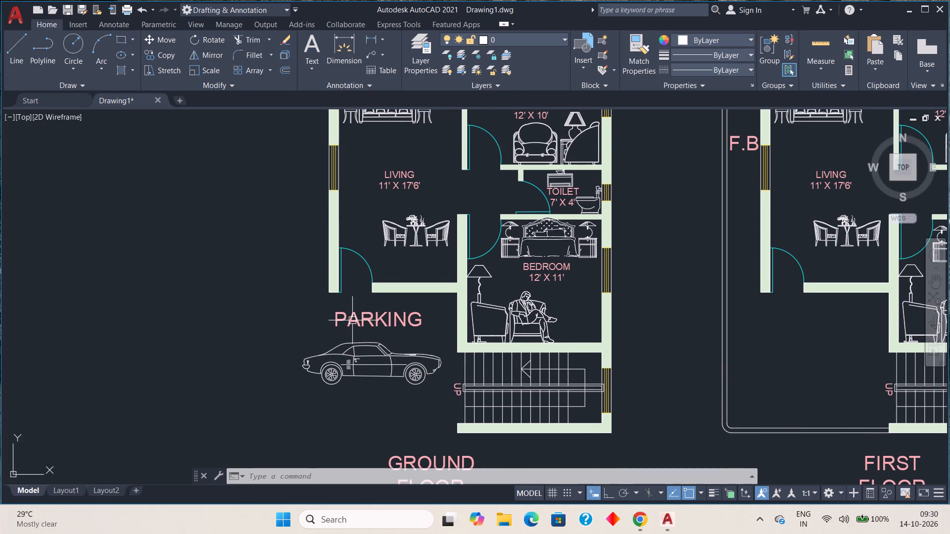
pyautogui.moveTo(363, 219); pyautogui.dragTo(370, 290, button='middle')
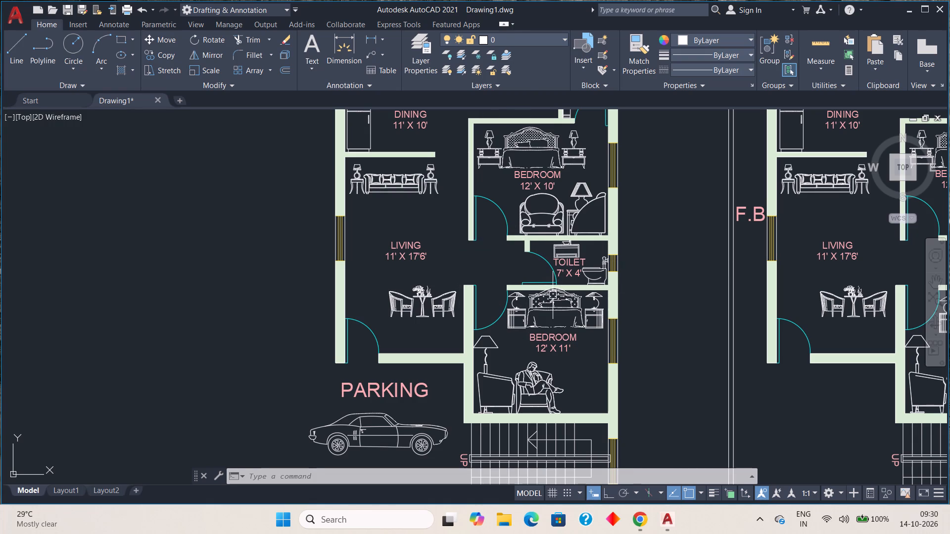
pyautogui.moveTo(517, 291); pyautogui.dragTo(515, 344, button='middle')
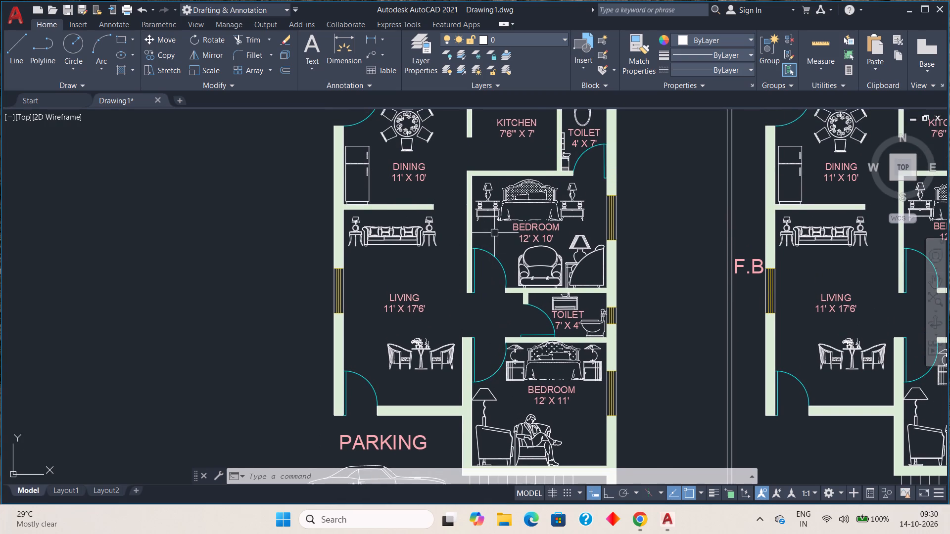
pyautogui.moveTo(511, 225); pyautogui.dragTo(512, 255, button='middle')
pyautogui.moveTo(446, 288); pyautogui.dragTo(440, 350, button='middle')
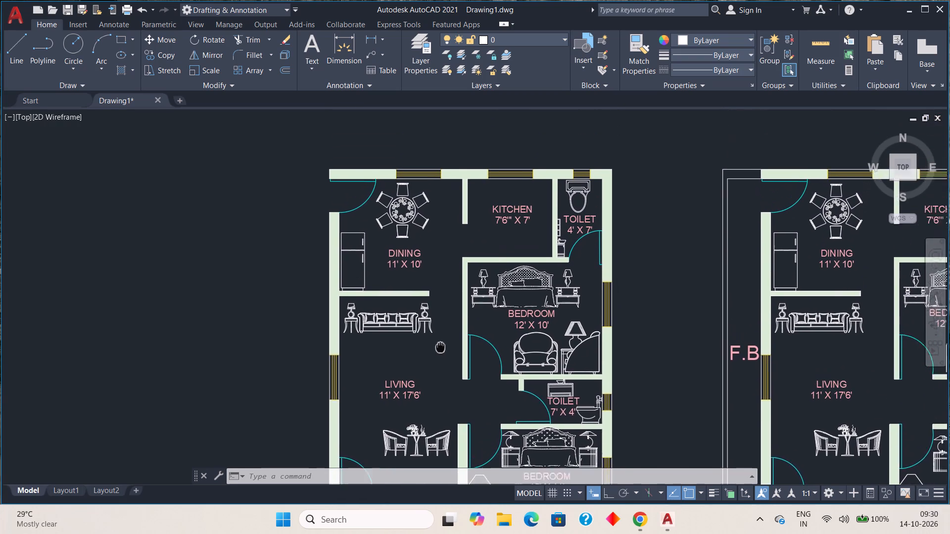
pyautogui.moveTo(440, 350); pyautogui.dragTo(440, 364, button='middle')
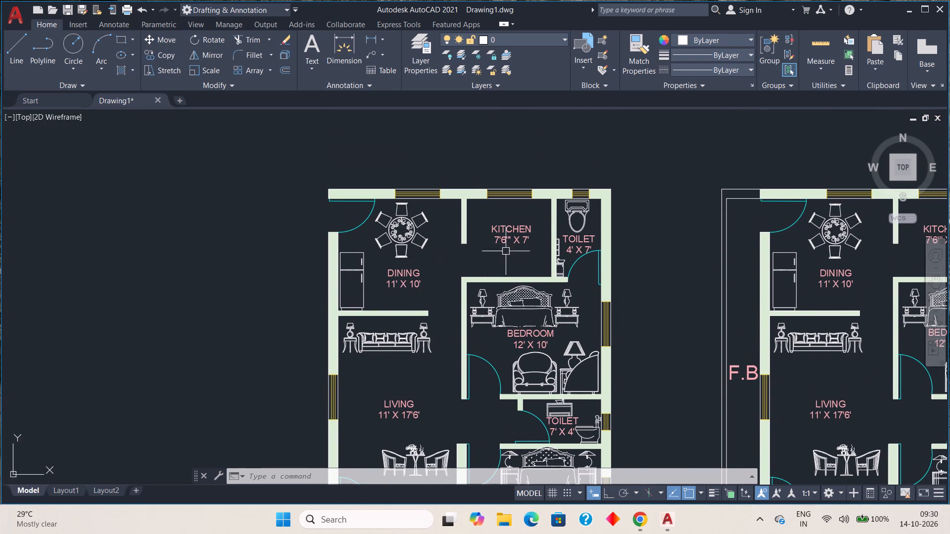
pyautogui.moveTo(463, 249); pyautogui.dragTo(473, 272, button='middle')
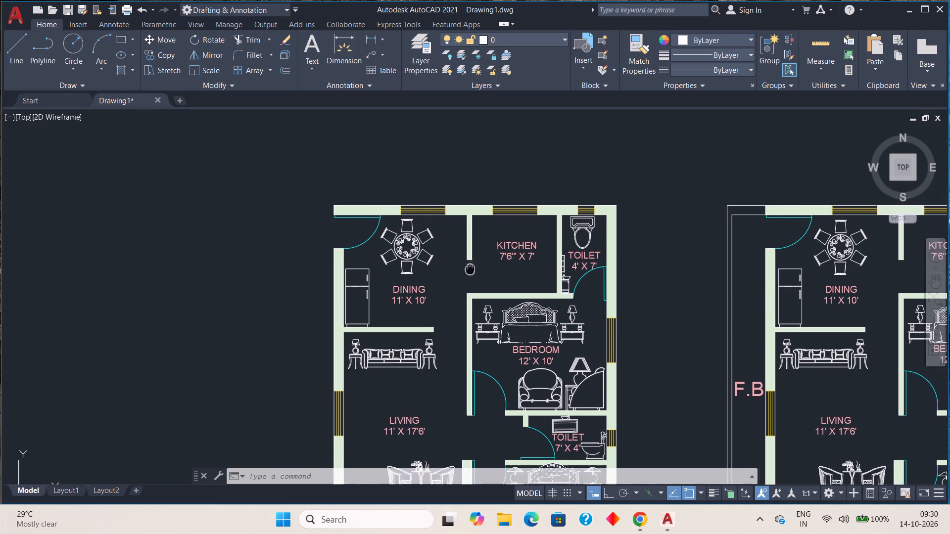
pyautogui.moveTo(473, 272); pyautogui.dragTo(481, 288, button='middle')
pyautogui.moveTo(324, 263); pyautogui.dragTo(337, 204, button='middle')
pyautogui.scroll(-1, 350, 244)
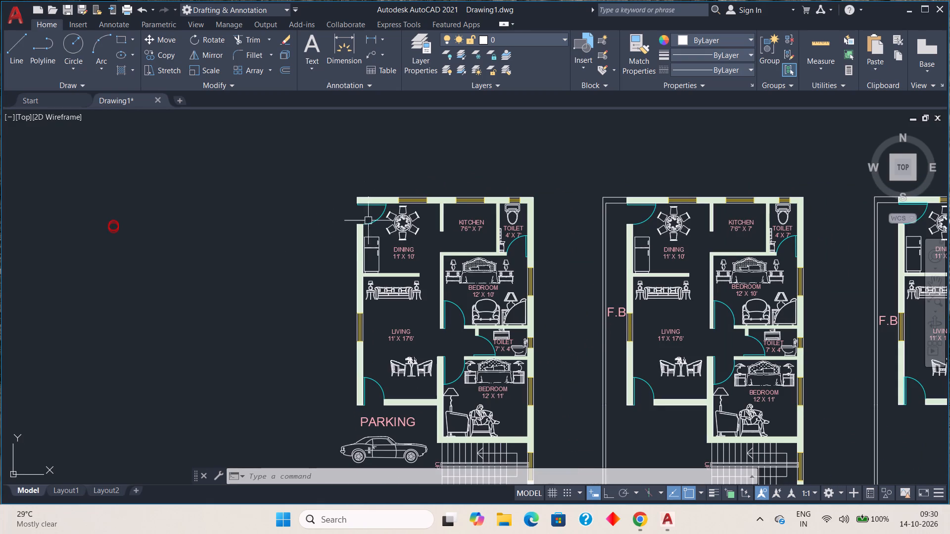
# Compare the ground, first and second floor plans side by side, checking their rooms, labels and floor titles.
pyautogui.moveTo(445, 297); pyautogui.dragTo(353, 171, button='middle')
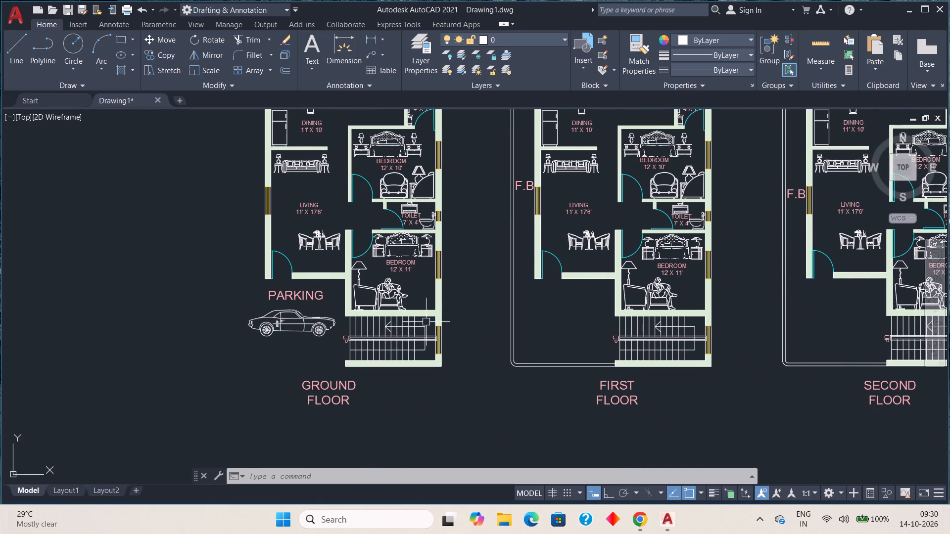
pyautogui.moveTo(638, 353); pyautogui.dragTo(637, 353, button='middle')
pyautogui.moveTo(637, 353); pyautogui.dragTo(580, 358, button='middle')
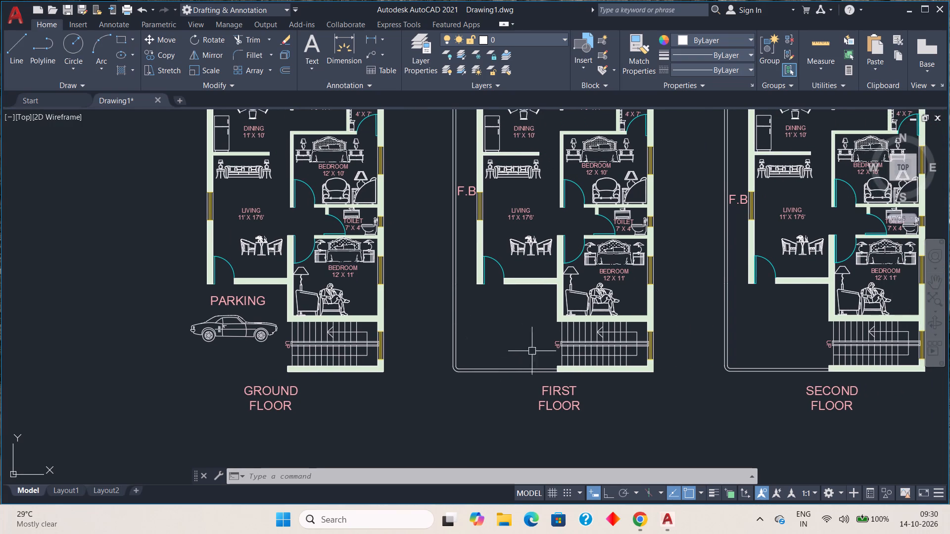
pyautogui.moveTo(506, 320); pyautogui.dragTo(499, 372, button='middle')
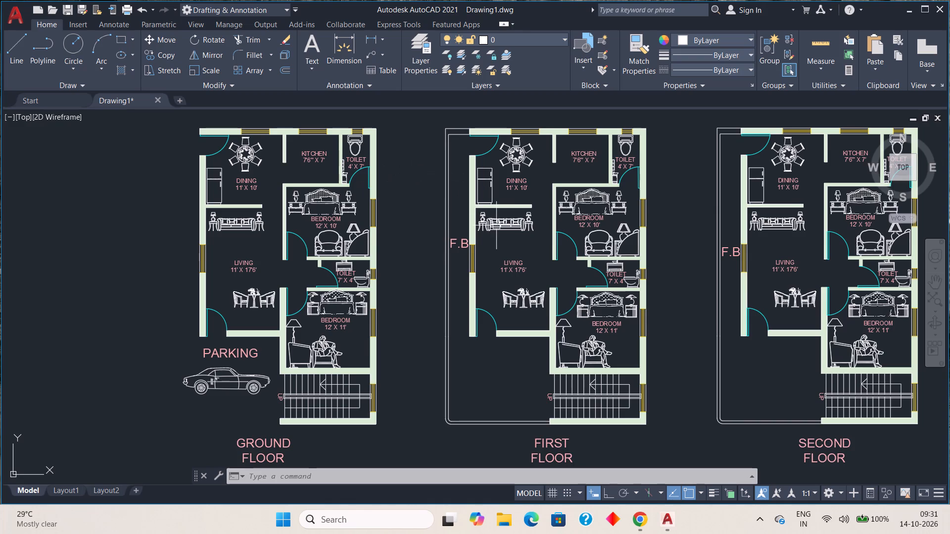
pyautogui.moveTo(496, 230); pyautogui.dragTo(488, 270, button='middle')
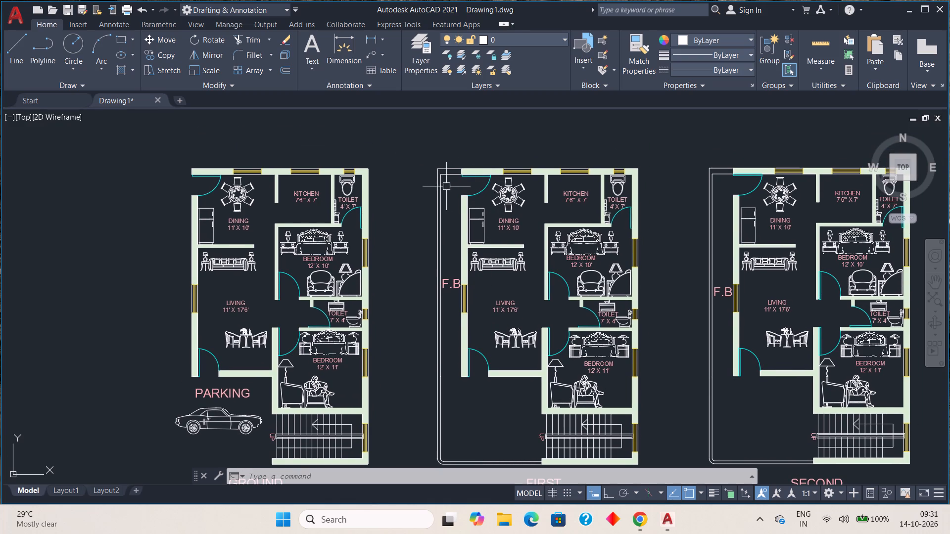
pyautogui.moveTo(524, 219); pyautogui.dragTo(518, 239, button='middle')
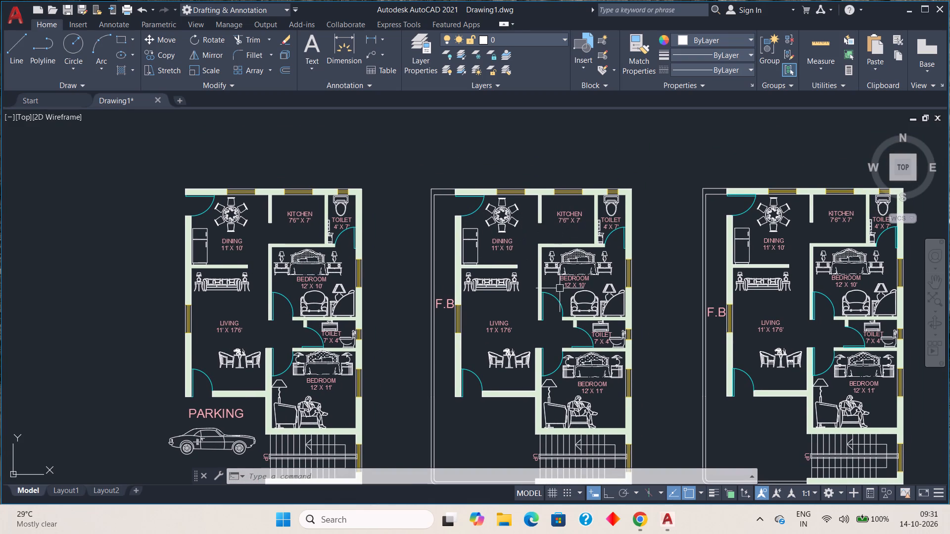
pyautogui.moveTo(560, 290); pyautogui.dragTo(532, 266, button='middle')
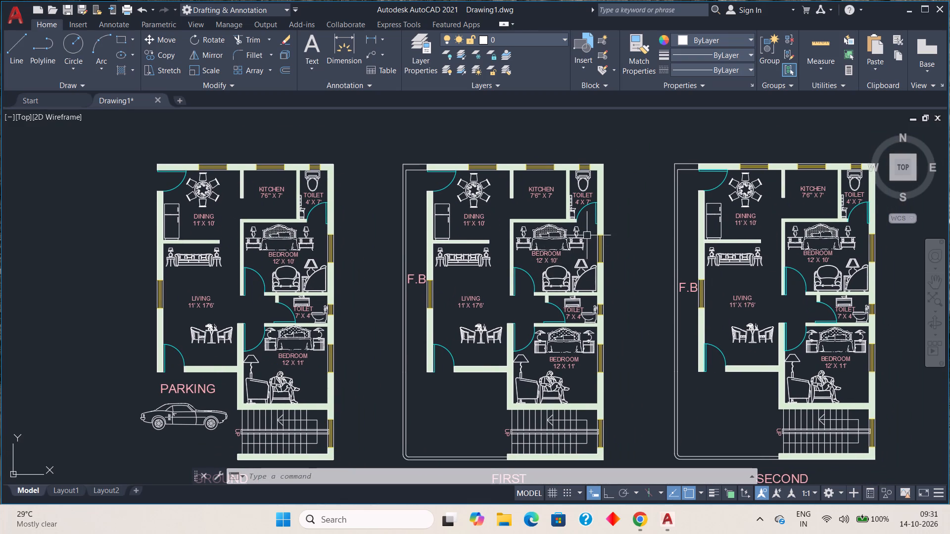
pyautogui.moveTo(573, 265); pyautogui.dragTo(551, 242, button='middle')
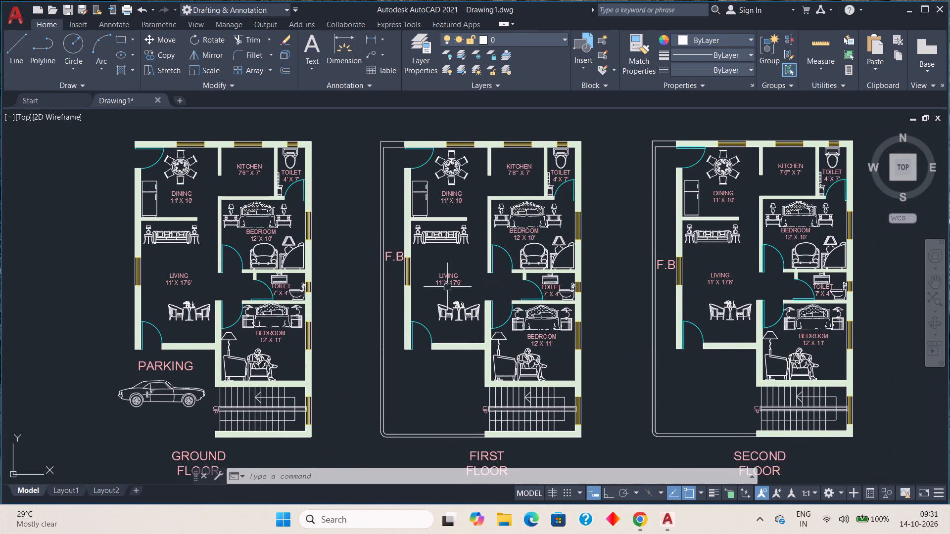
pyautogui.moveTo(496, 316); pyautogui.dragTo(382, 275, button='middle')
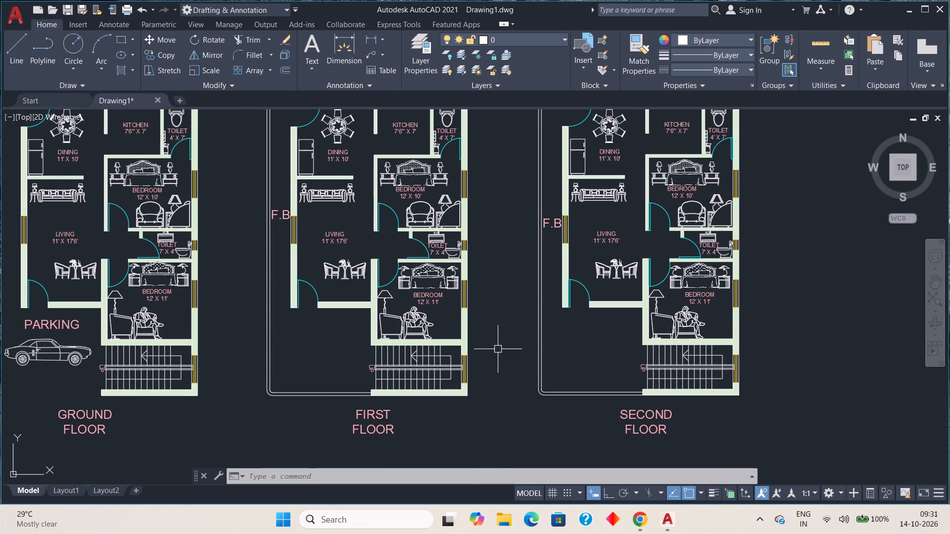
pyautogui.moveTo(647, 257); pyautogui.dragTo(656, 302, button='middle')
pyautogui.scroll(-1, 658, 297)
pyautogui.moveTo(647, 265); pyautogui.dragTo(653, 258, button='middle')
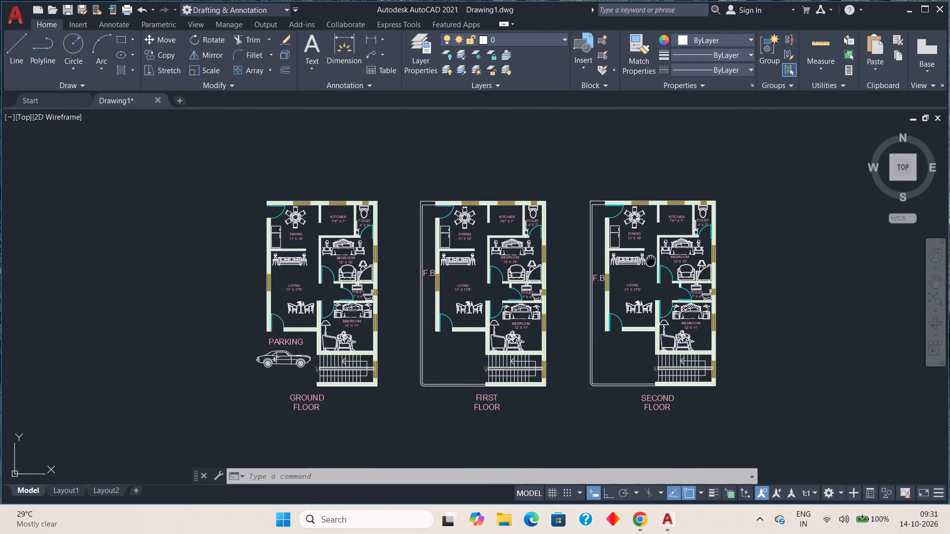
pyautogui.moveTo(653, 258); pyautogui.dragTo(665, 234, button='middle')
# Save the drawing as Drawing1.dwg in the "fuji app" folder on Windows (C:), in AutoCAD 2018 Drawing format.
pyautogui.hotkey('ctrl', 's')
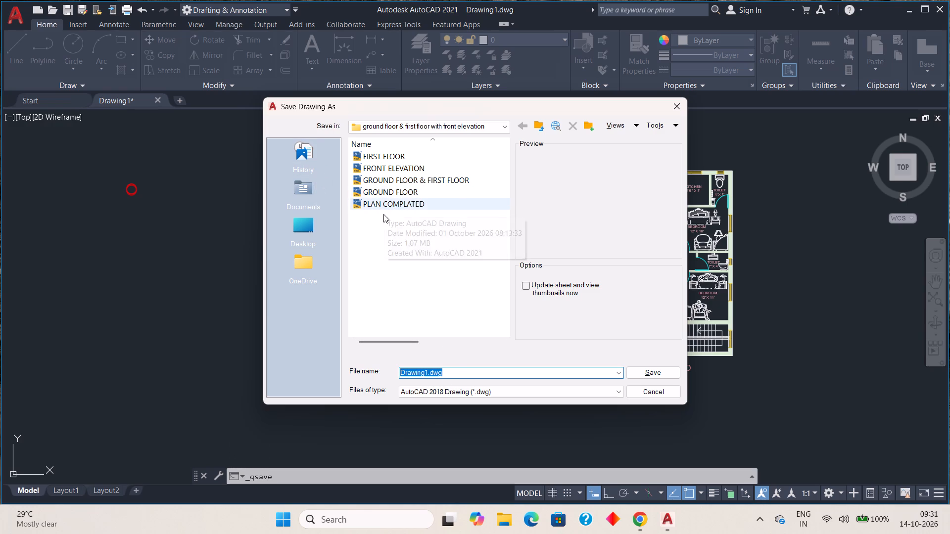
pyautogui.click(308, 224)
pyautogui.scroll(-2, 379, 186)
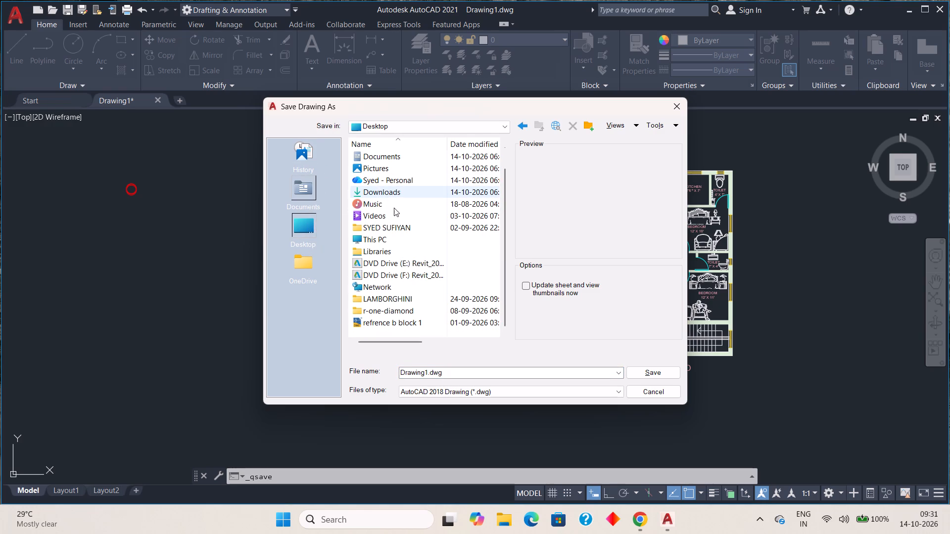
pyautogui.scroll(-2, 412, 239)
pyautogui.scroll(3, 410, 253)
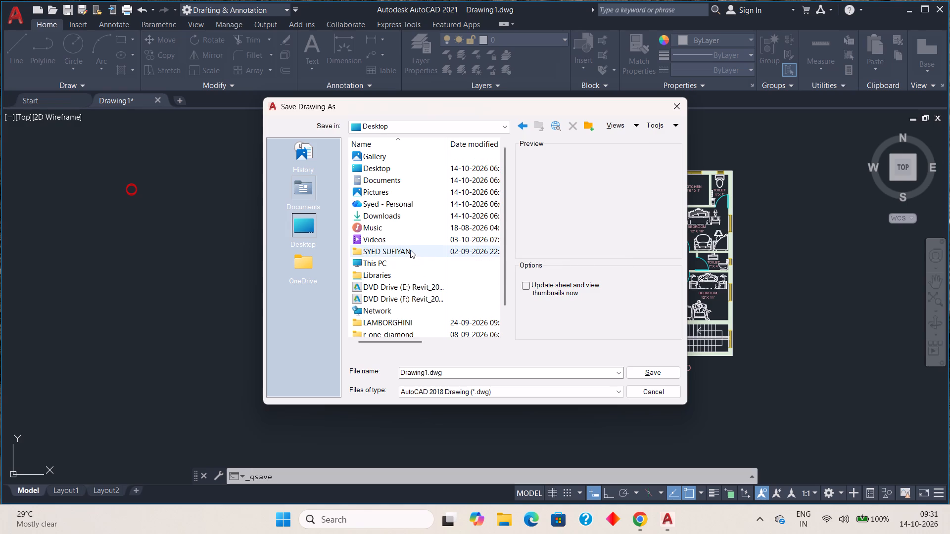
pyautogui.scroll(-1, 410, 250)
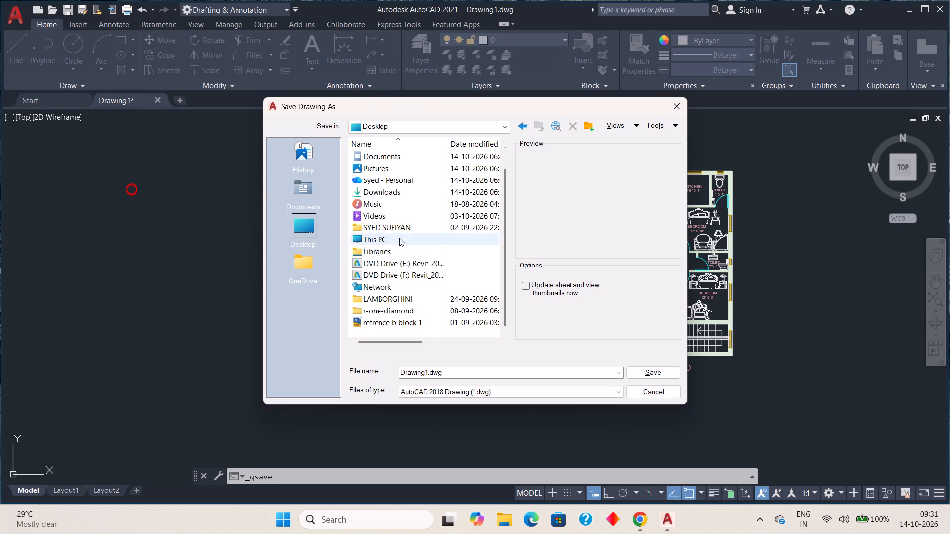
pyautogui.scroll(2, 409, 218)
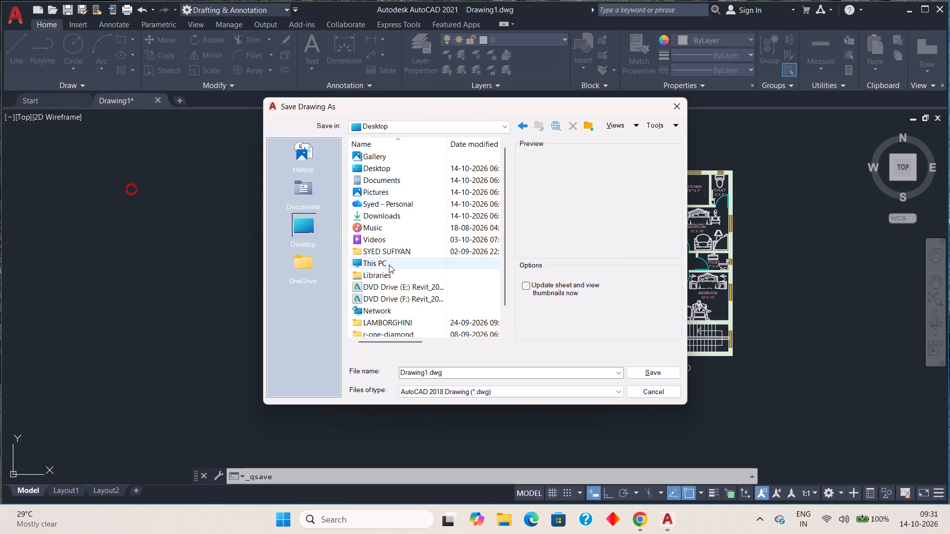
pyautogui.click(389, 265)
pyautogui.click(389, 265)
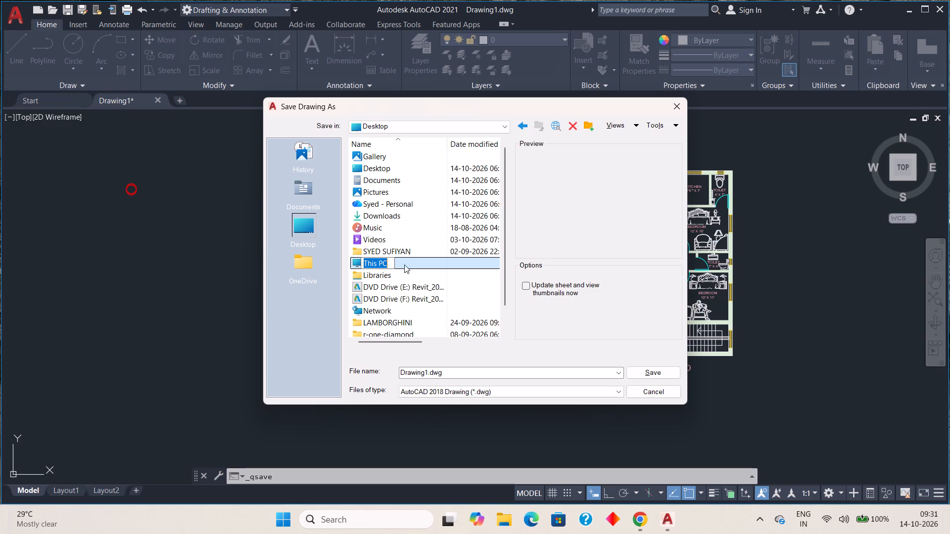
pyautogui.doubleClick(425, 262)
pyautogui.scroll(-1, 421, 277)
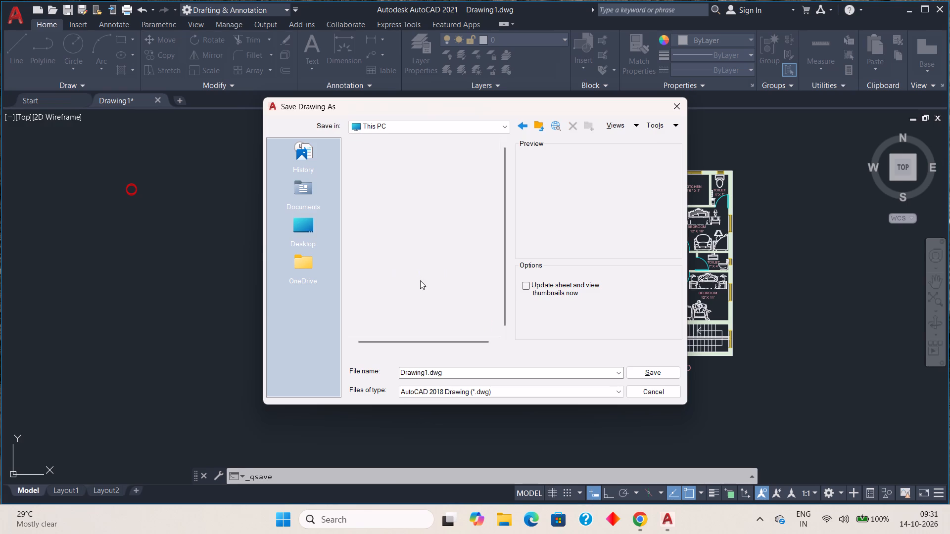
pyautogui.doubleClick(393, 166)
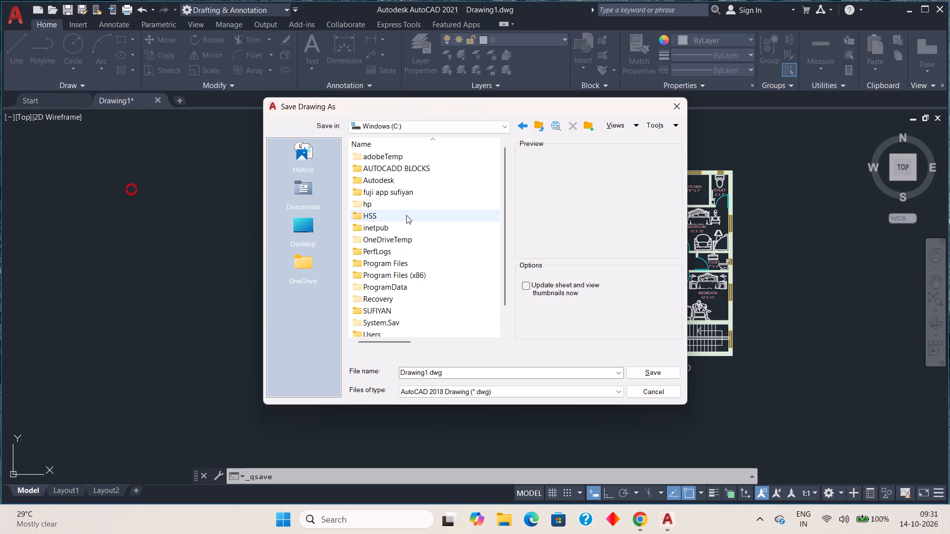
pyautogui.doubleClick(411, 195)
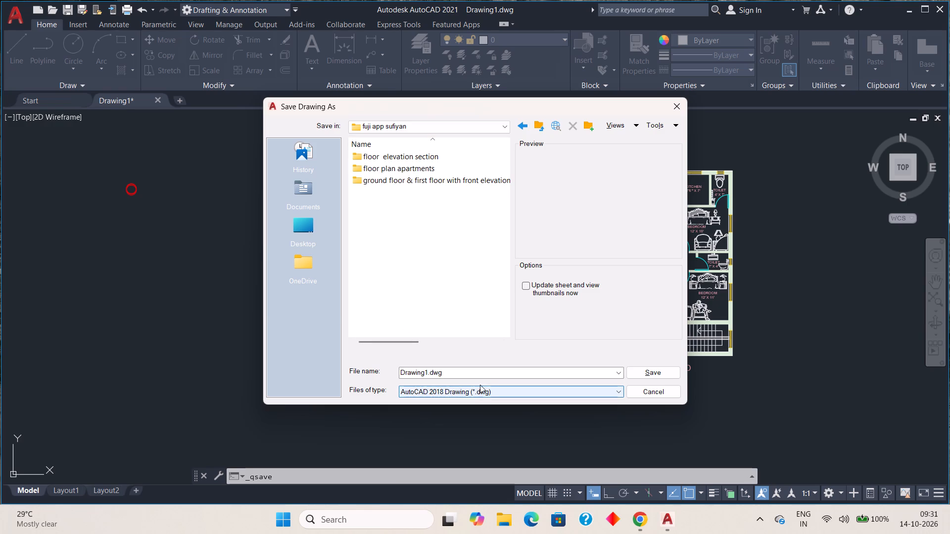
pyautogui.click(643, 375)
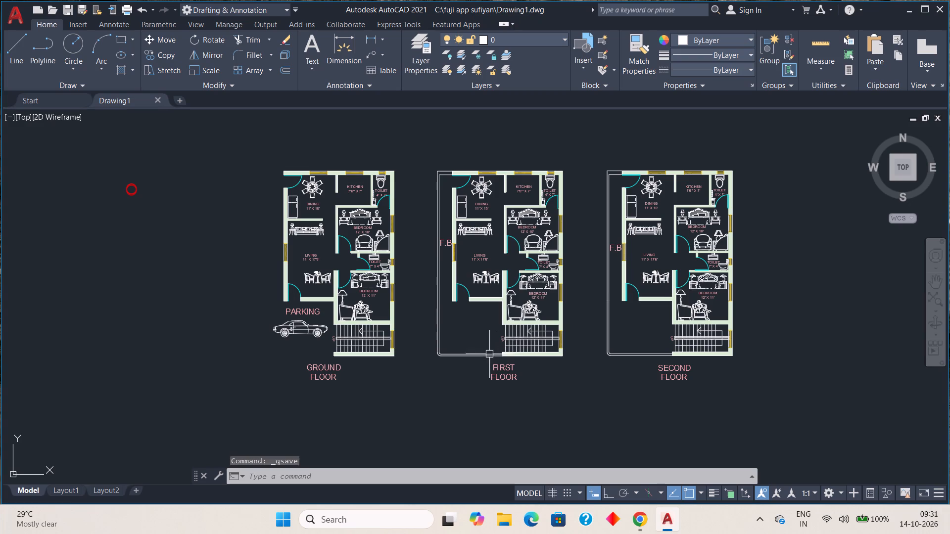
# Switch to File Explorer and copy the recently saved Drawing1 file.
pyautogui.click(906, 14)
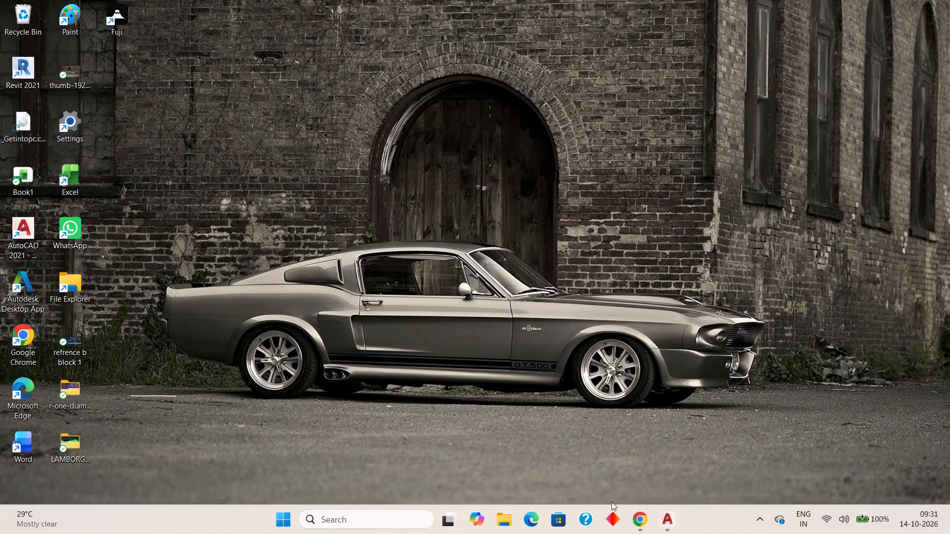
pyautogui.click(508, 526)
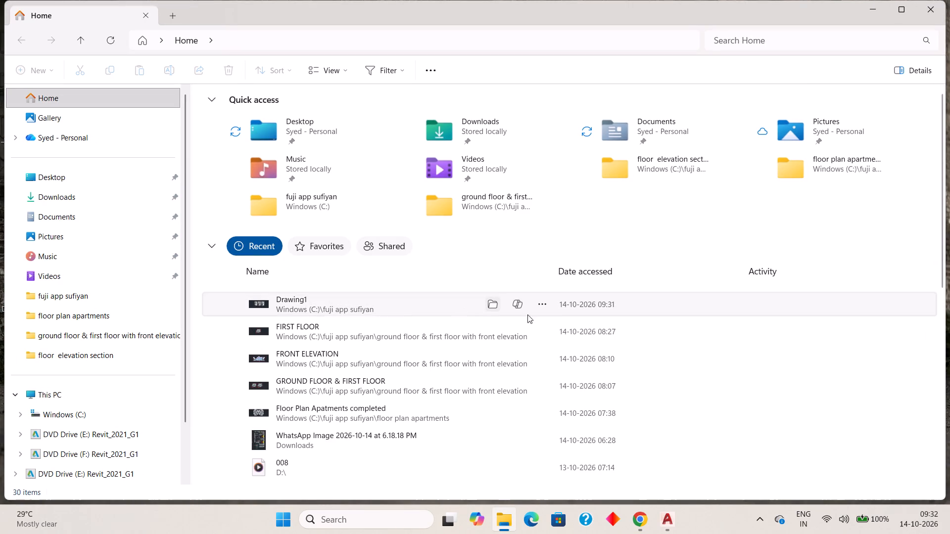
pyautogui.click(547, 307)
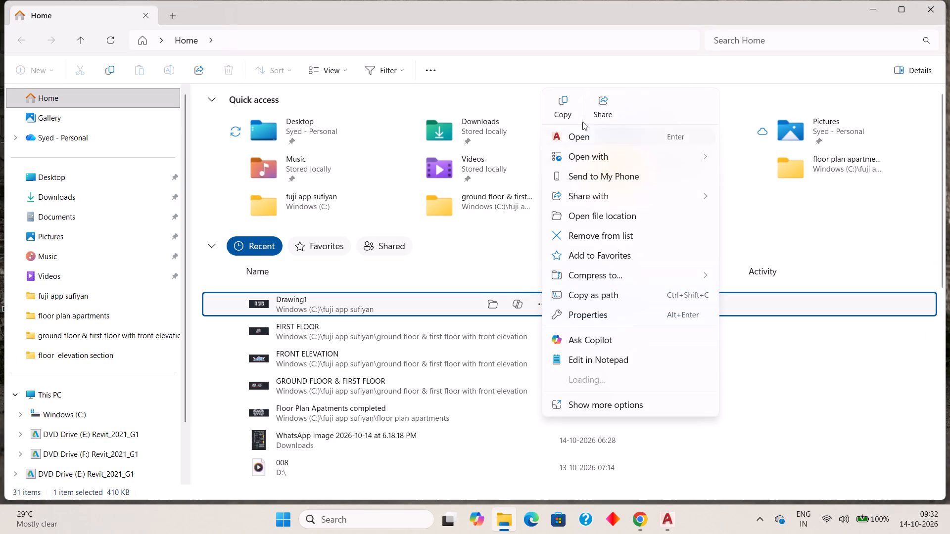
pyautogui.click(574, 108)
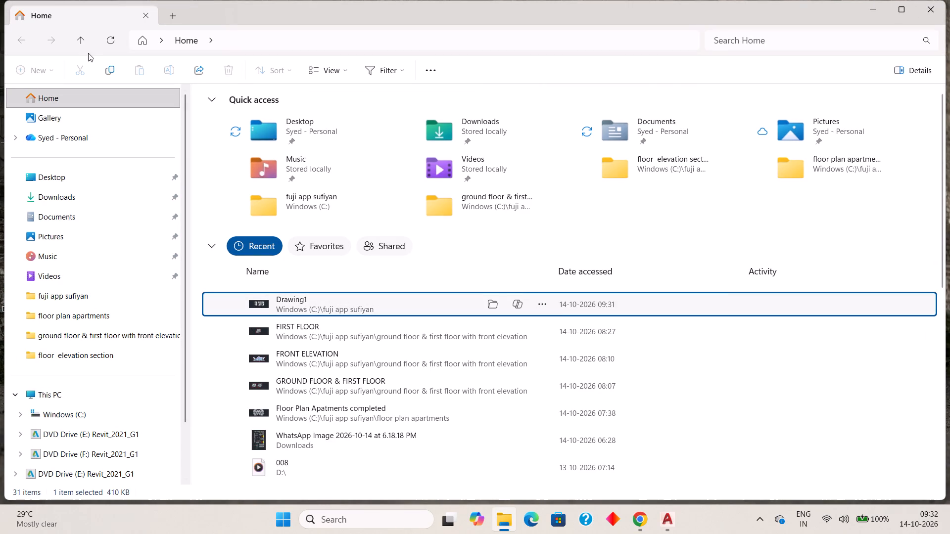
# Create a new folder named "3 FLOOR 2D DRAWING" inside the "fuji app" folder on Windows (C:).
pyautogui.scroll(-1, 63, 289)
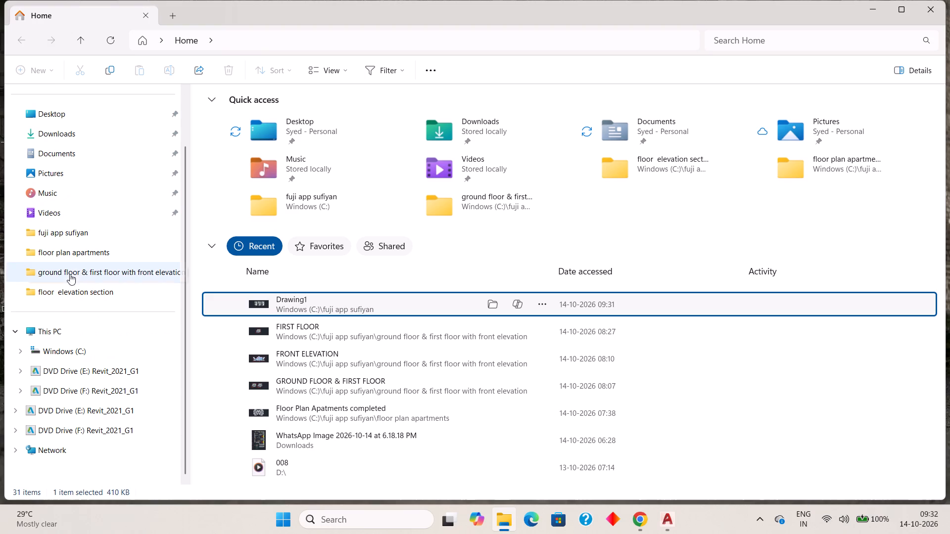
pyautogui.click(72, 235)
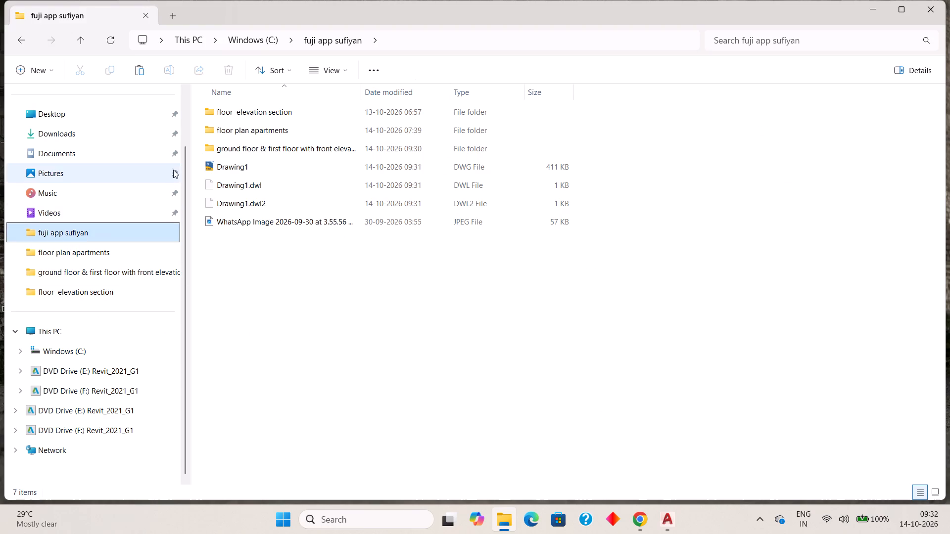
pyautogui.click(51, 67)
pyautogui.click(102, 97)
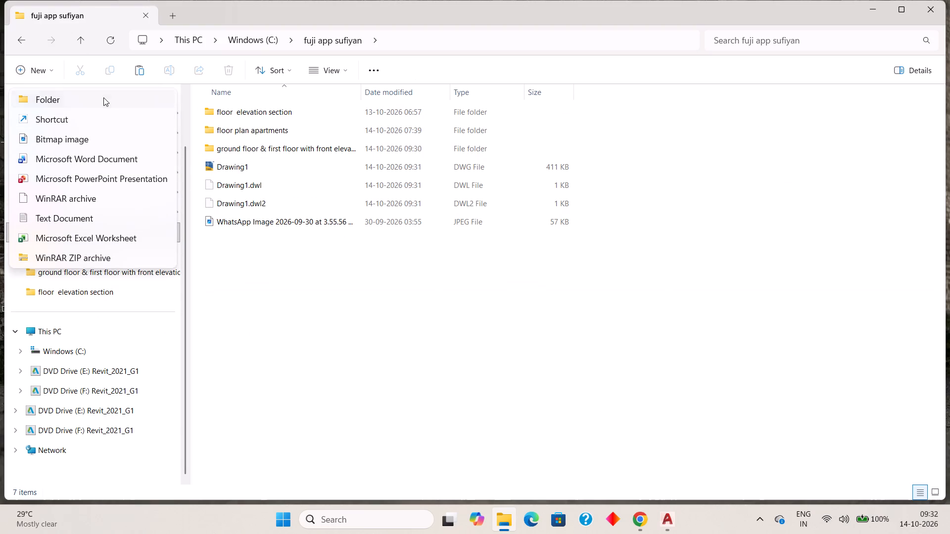
pyautogui.click(267, 241)
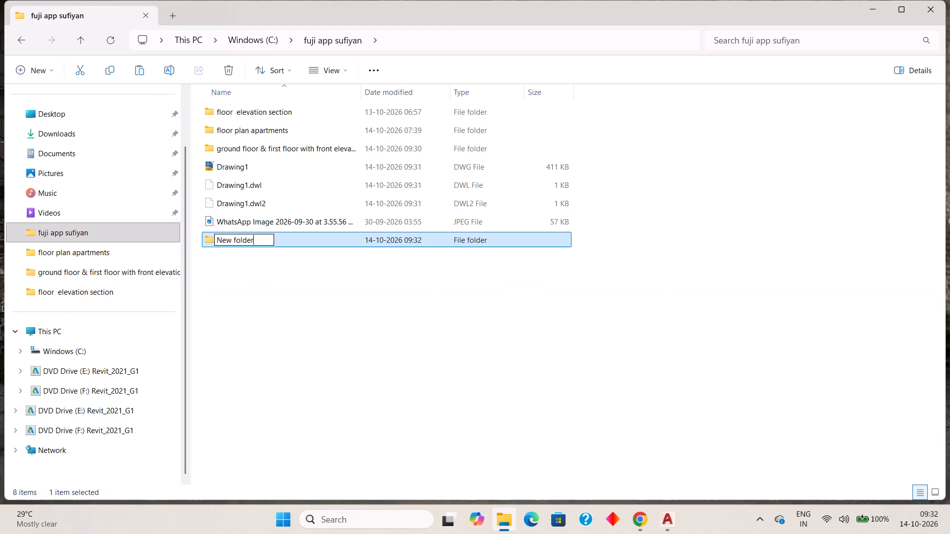
pyautogui.press('BackSpace')
pyautogui.press('BackSpace')
pyautogui.press('BackSpace')
pyautogui.press('BackSpace')
pyautogui.press('BackSpace')
pyautogui.press('BackSpace')
pyautogui.press('BackSpace')
pyautogui.press('BackSpace')
pyautogui.press('BackSpace')
pyautogui.press('BackSpace')
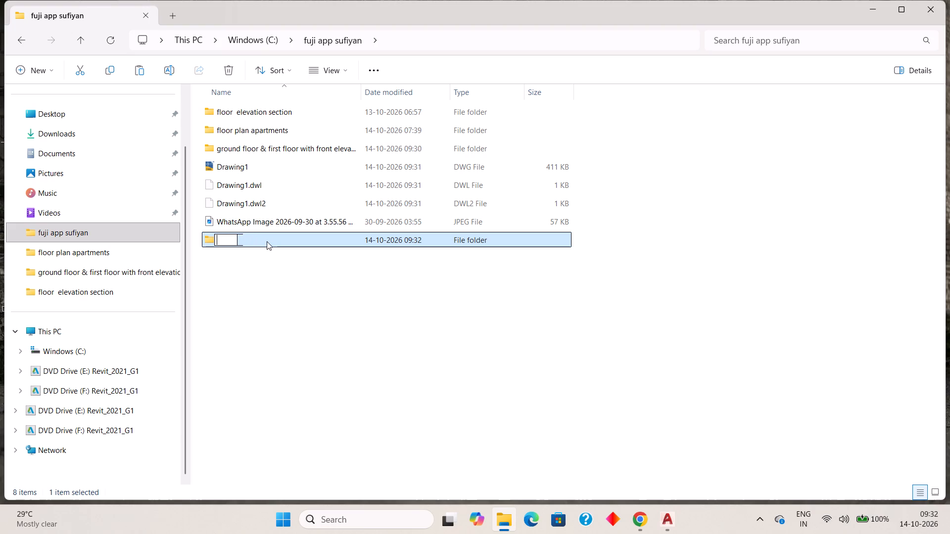
pyautogui.write('3 FLOOR')
pyautogui.press('space')
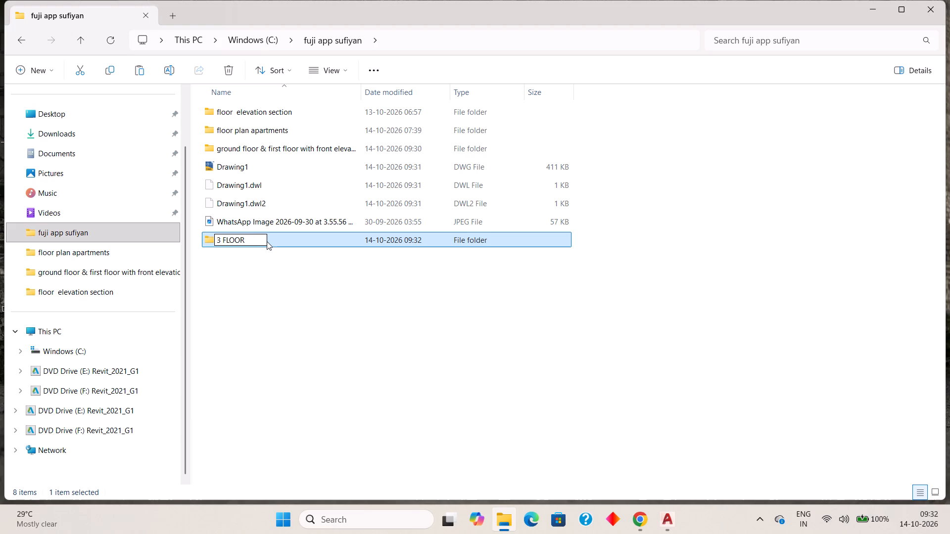
pyautogui.write('2D DRAW')
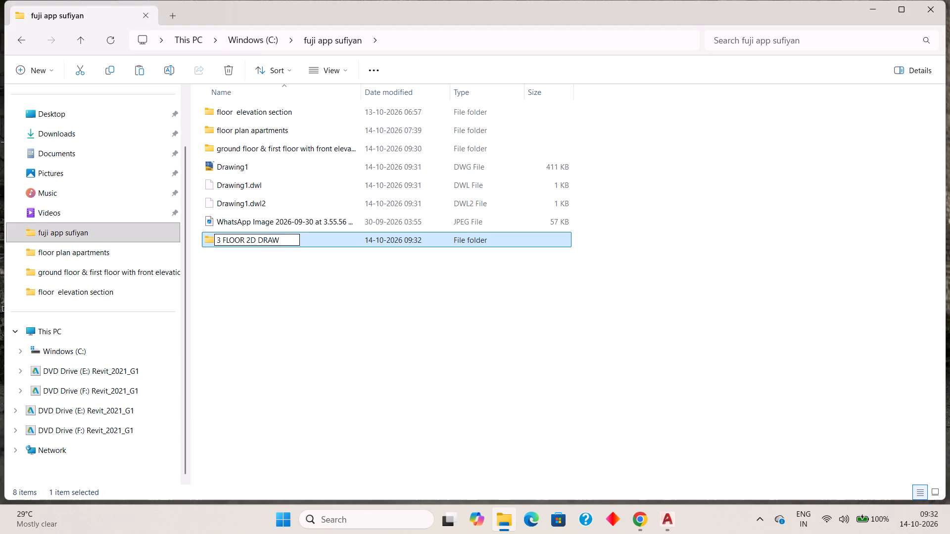
pyautogui.write('ING')
pyautogui.press('space')
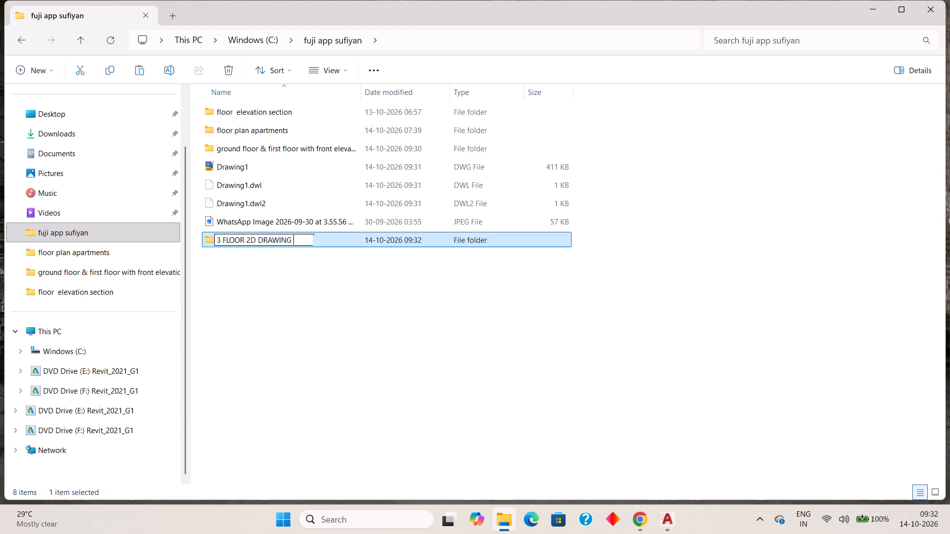
pyautogui.click(261, 272)
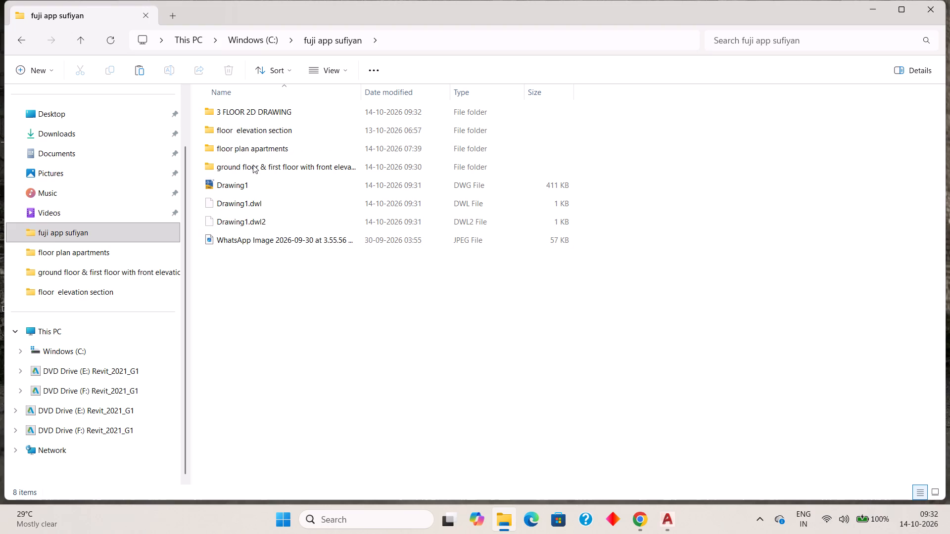
# Paste the copied Drawing1 file into the "3 FLOOR 2D DRAWING" folder.
pyautogui.doubleClick(268, 112)
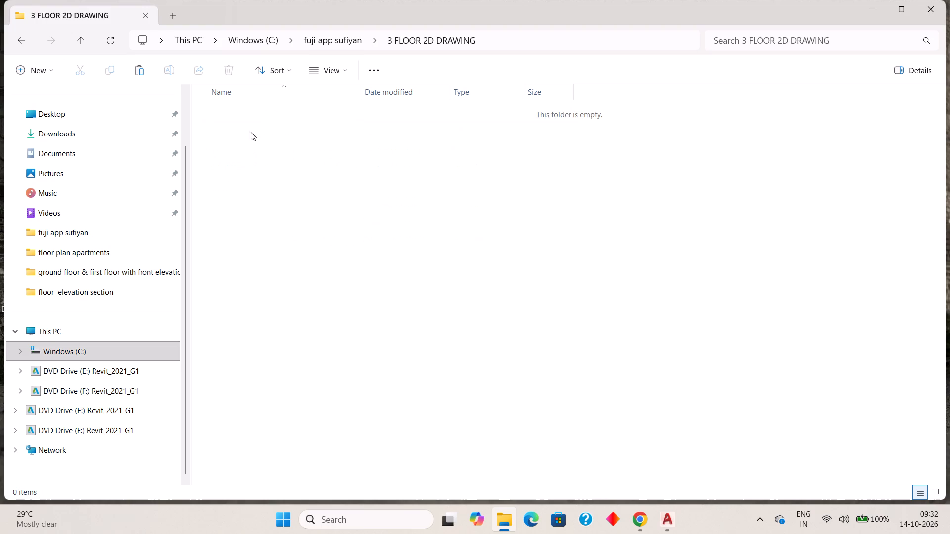
pyautogui.click(142, 71)
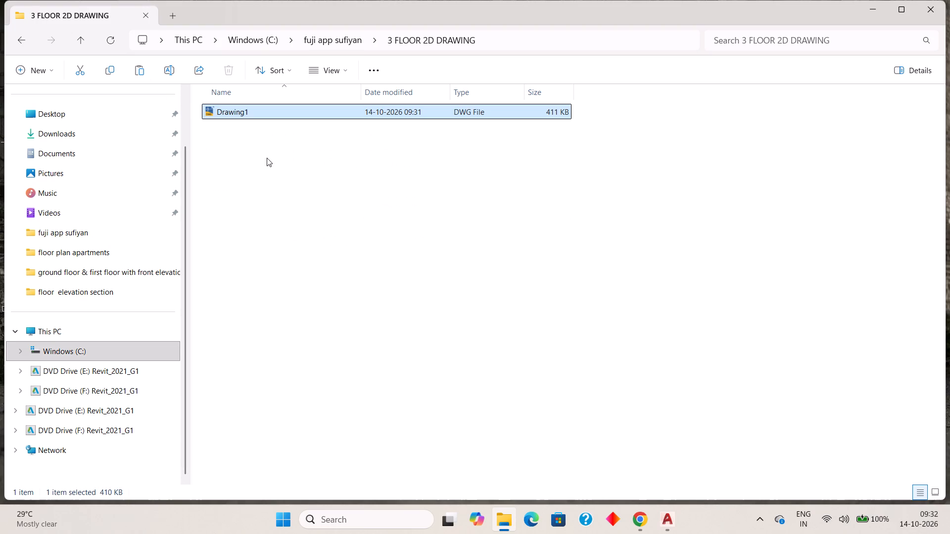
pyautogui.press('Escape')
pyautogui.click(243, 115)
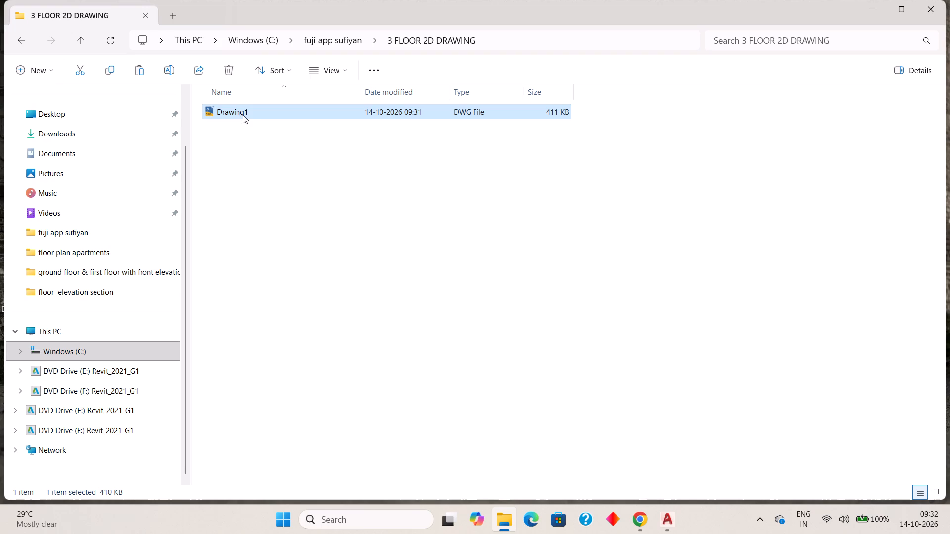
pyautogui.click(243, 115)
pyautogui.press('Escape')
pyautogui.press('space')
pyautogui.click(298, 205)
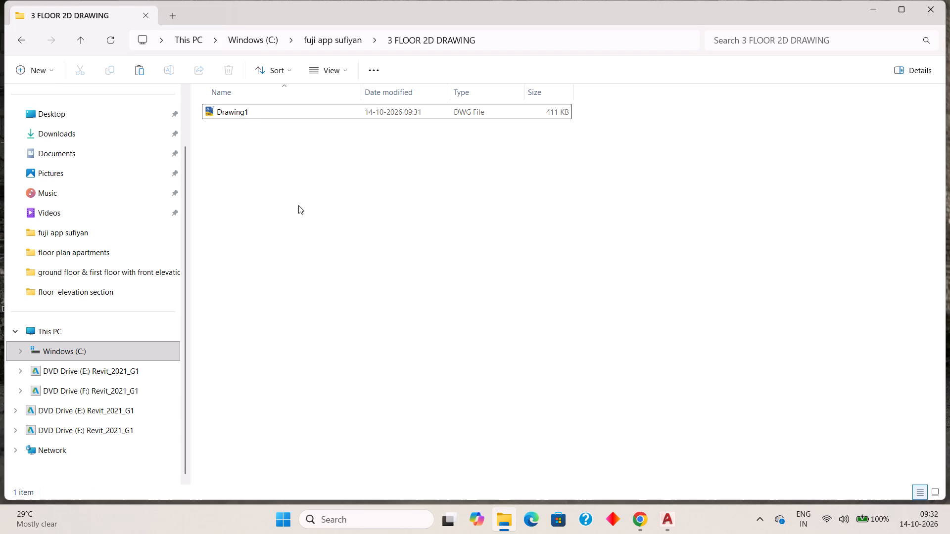
# Open the Drawing1 copy from the "3 FLOOR 2D DRAWING" folder in AutoCAD.
pyautogui.doubleClick(236, 112)
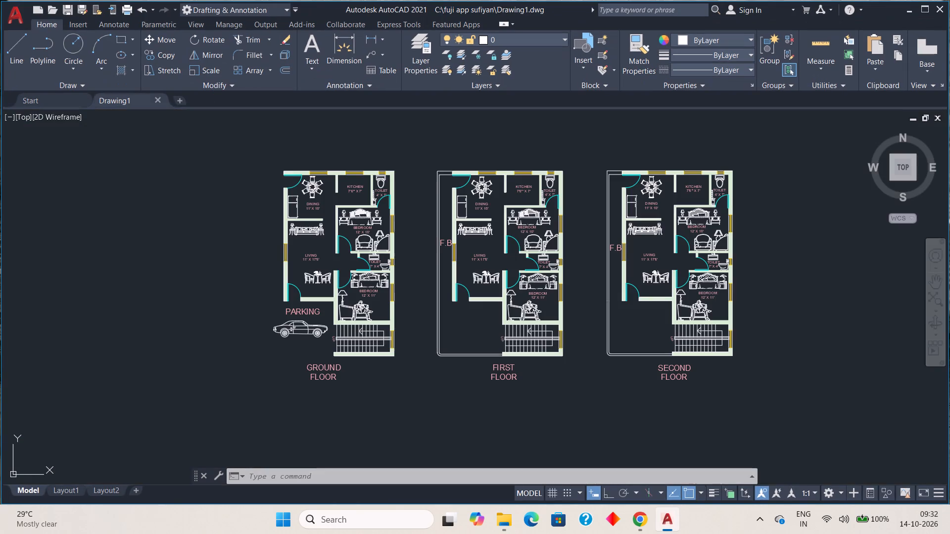
# Clear the AutoCAD and File Explorer windows from view and launch the Fuji app from the desktop.
pyautogui.click(914, 11)
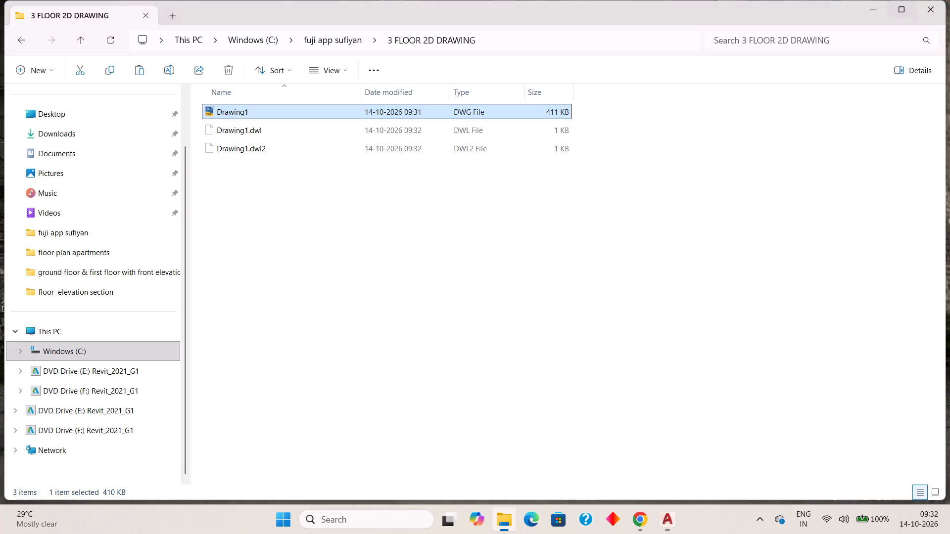
pyautogui.click(928, 13)
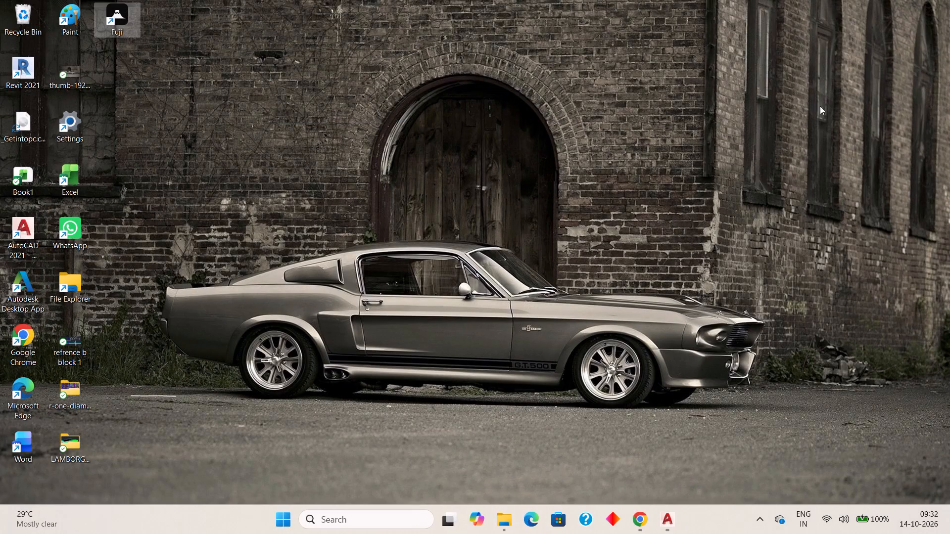
pyautogui.doubleClick(120, 29)
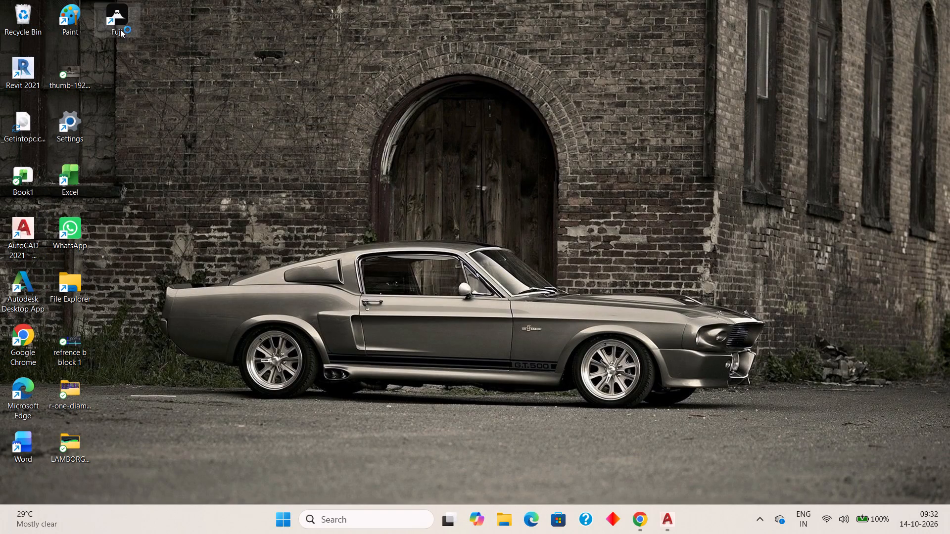